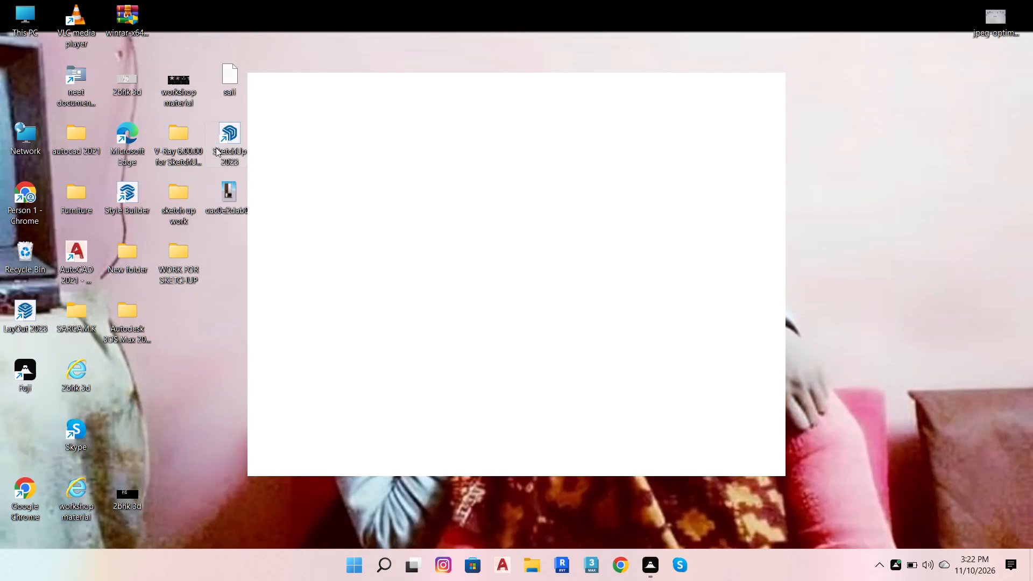
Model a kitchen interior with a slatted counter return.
Launch SketchUp 2023 from the desktop.
left_click(233, 122)
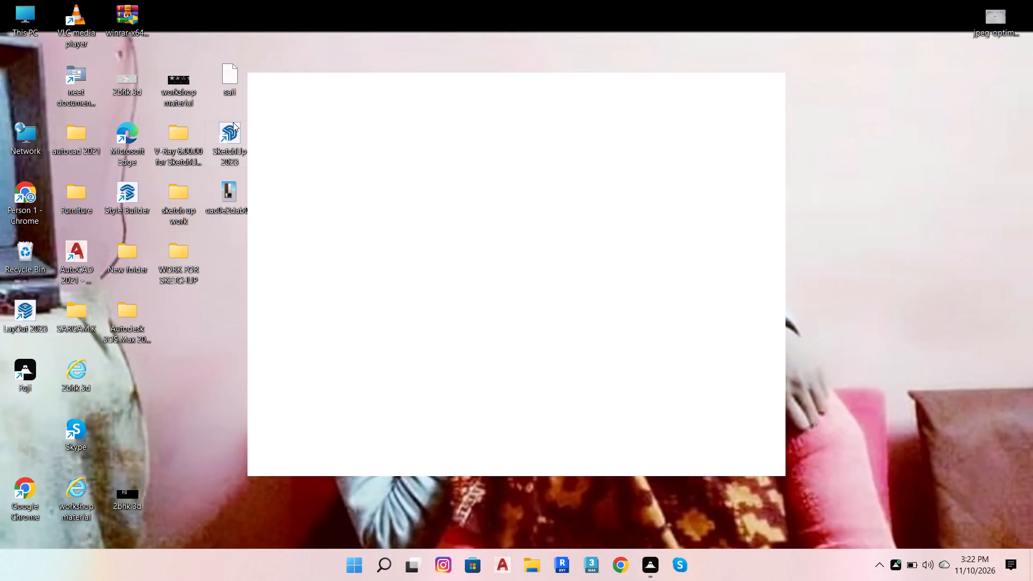
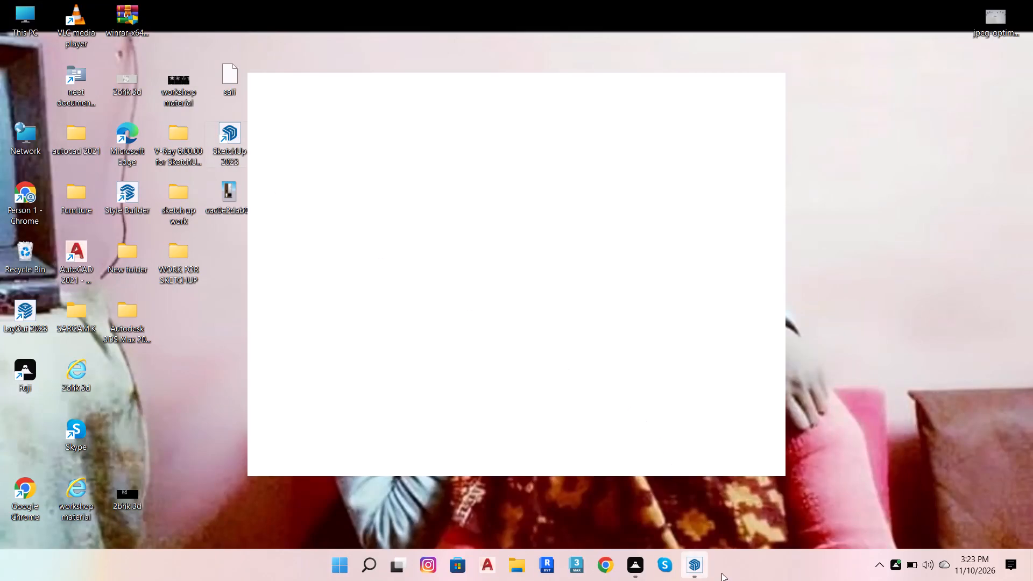
Create a new model from the Architectural template in inches.
left_click(701, 577)
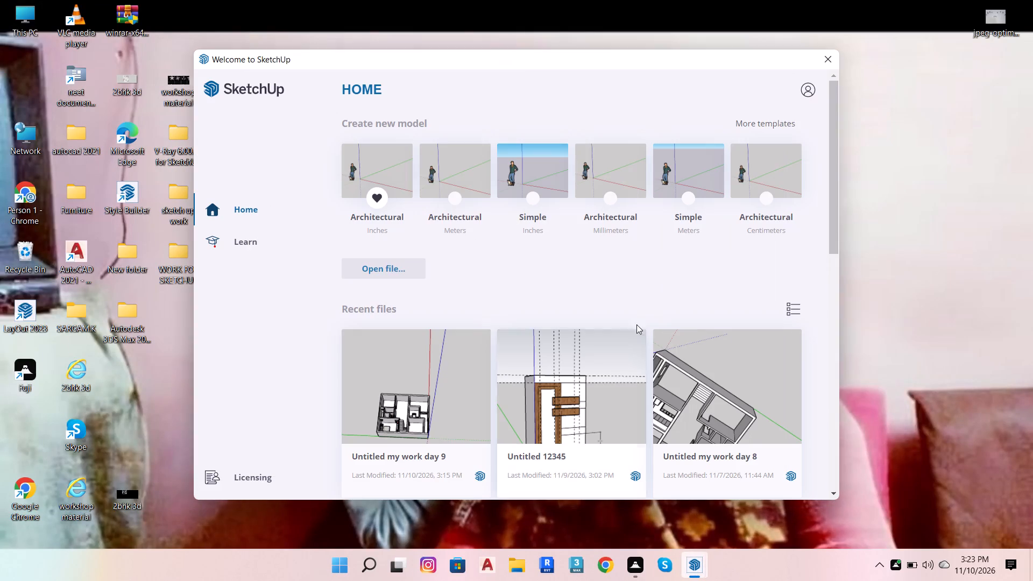
left_click(390, 184)
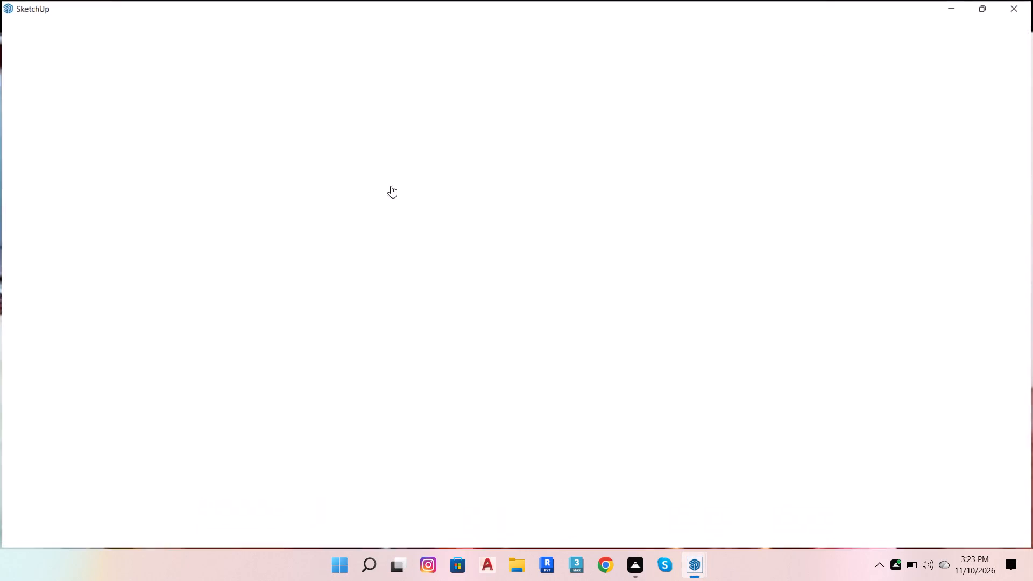
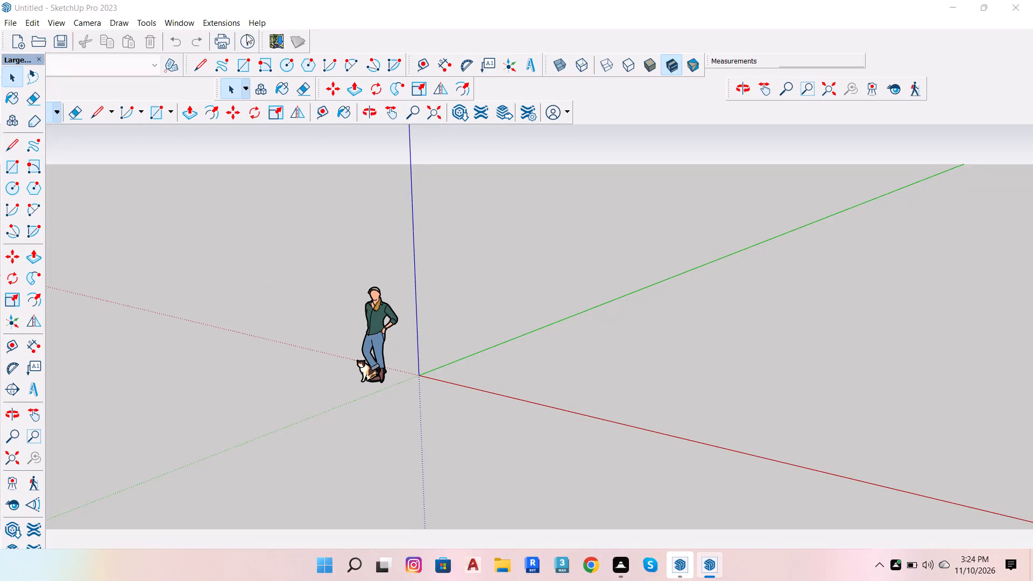
Delete the default person-and-cat scale figure beside the origin.
left_click(365, 363)
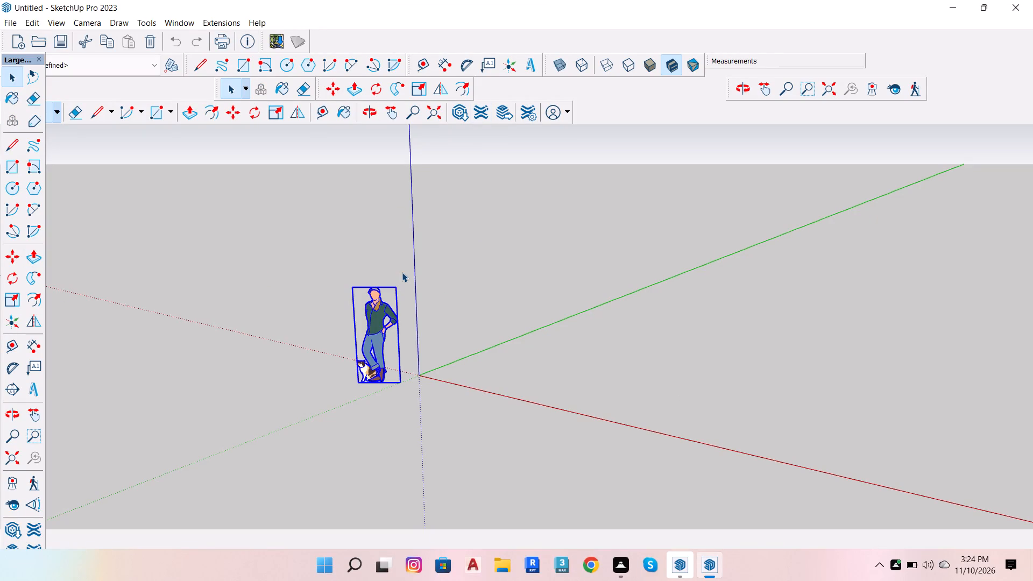
key("shift+Delete")
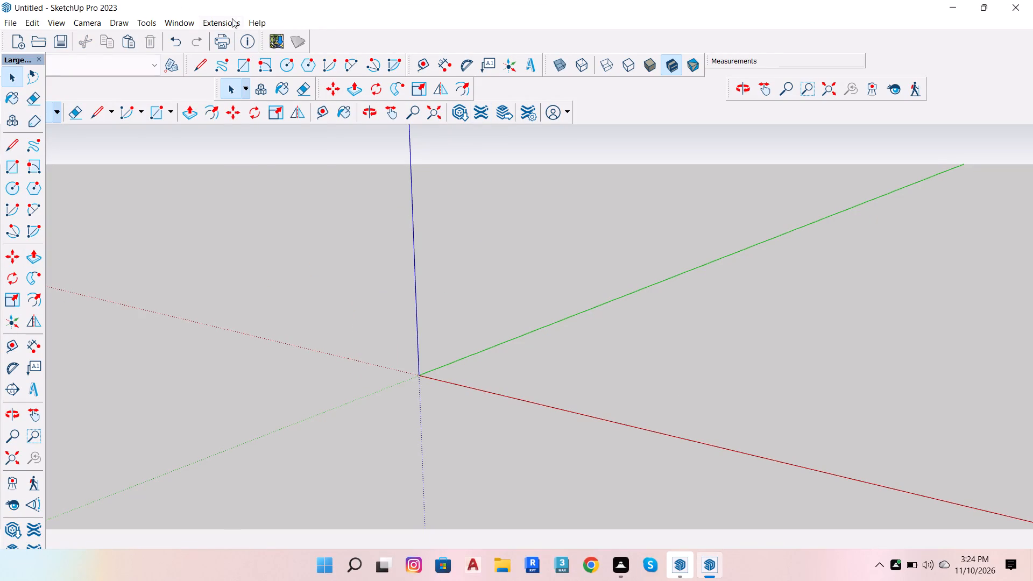
Purge all unused items from the entire model through the Model Info statistics.
left_click(226, 22)
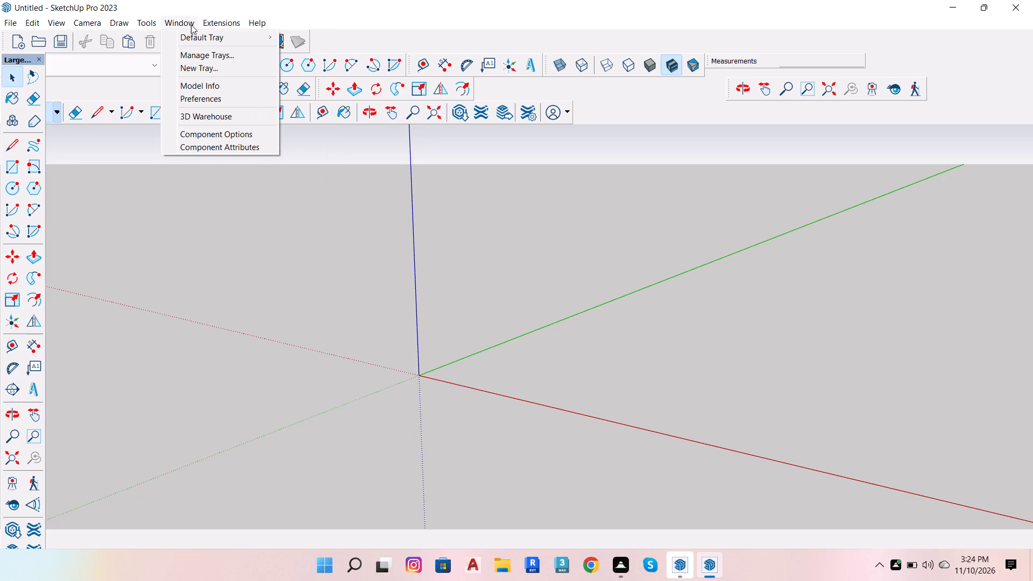
left_click(205, 88)
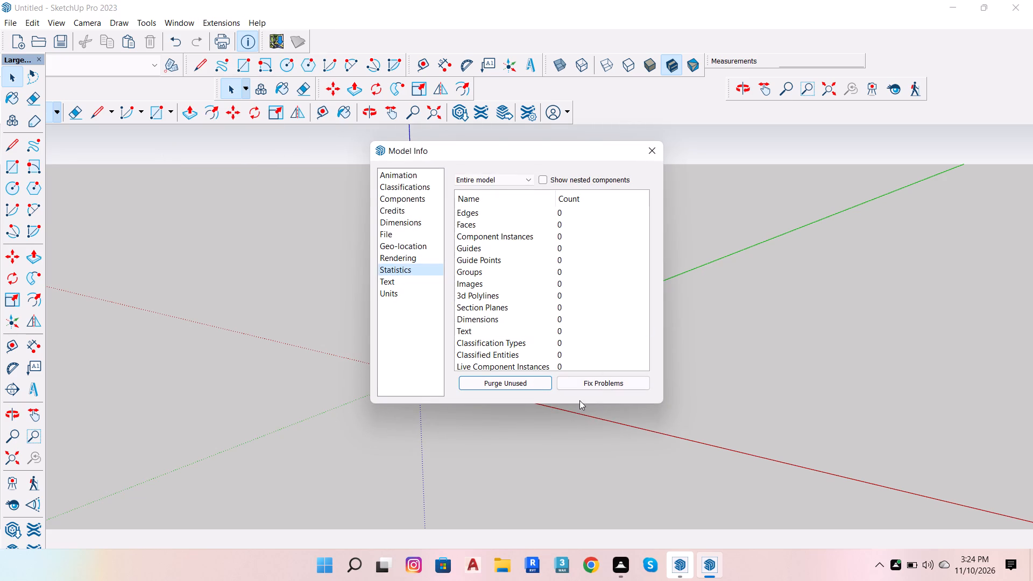
scroll(543, 304, "down", 5)
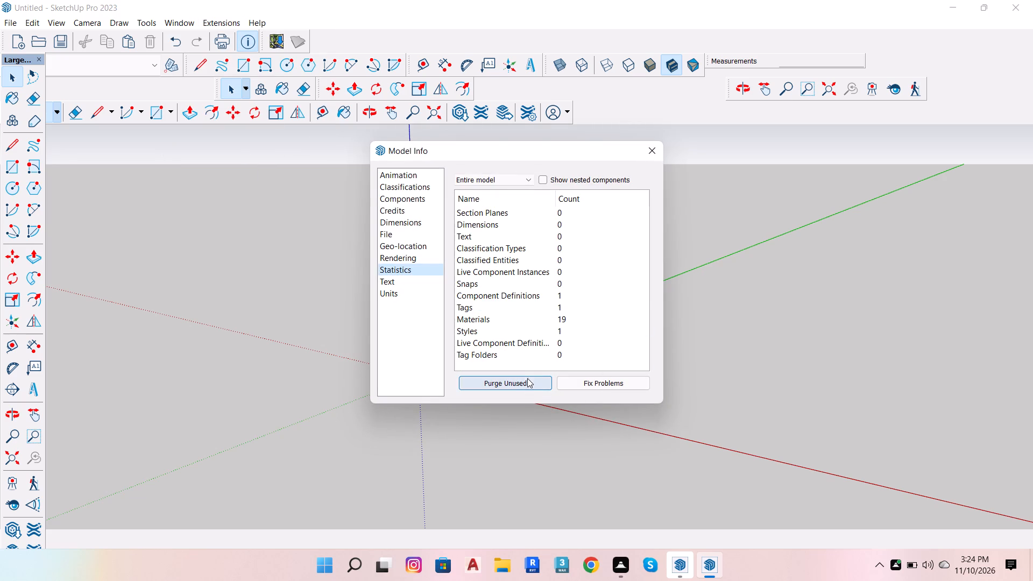
left_click(526, 383)
left_click(770, 257)
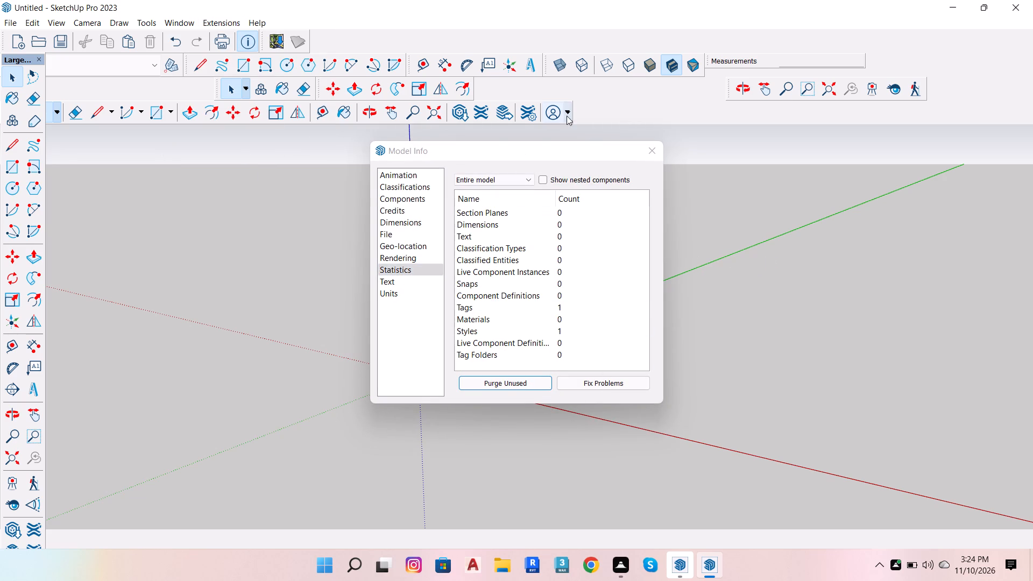
left_click(648, 150)
Draw a 20' by 15' rectangle on the ground, starting at the origin and extending along the red and green axes.
scroll(561, 290, "down", 6)
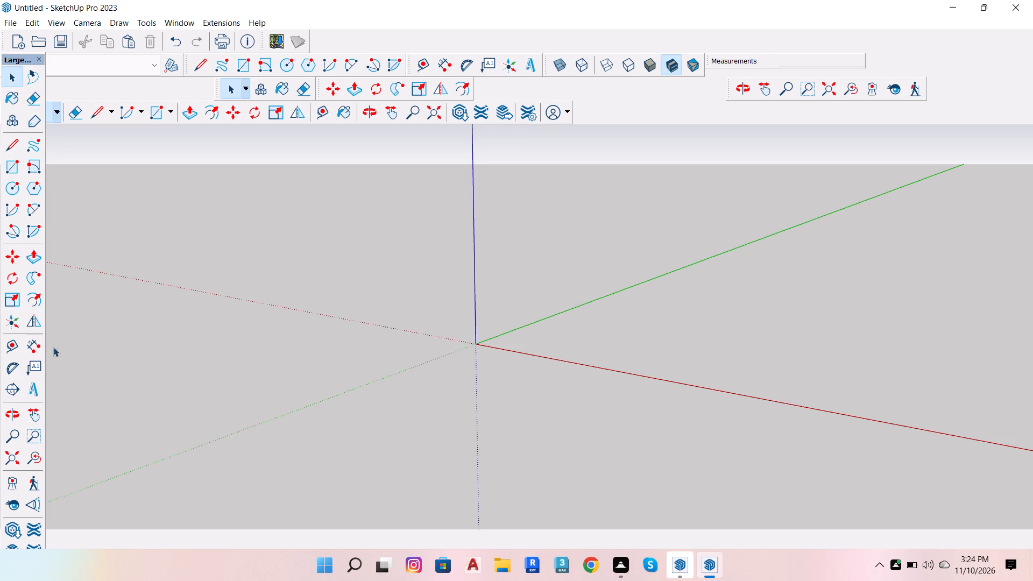
left_click(4, 412)
left_click_drag(612, 231, 696, 314)
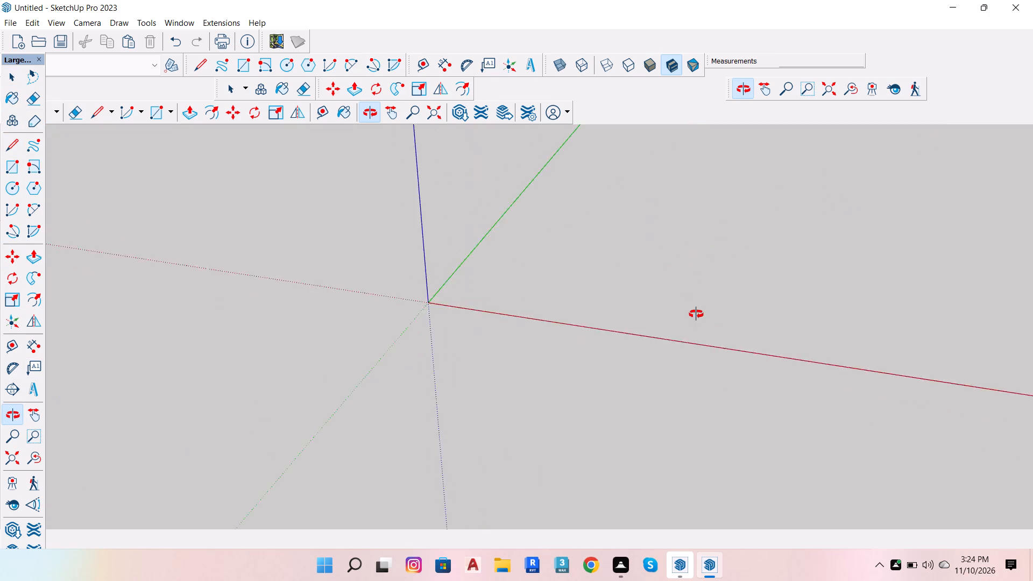
left_click_drag(696, 314, 781, 339)
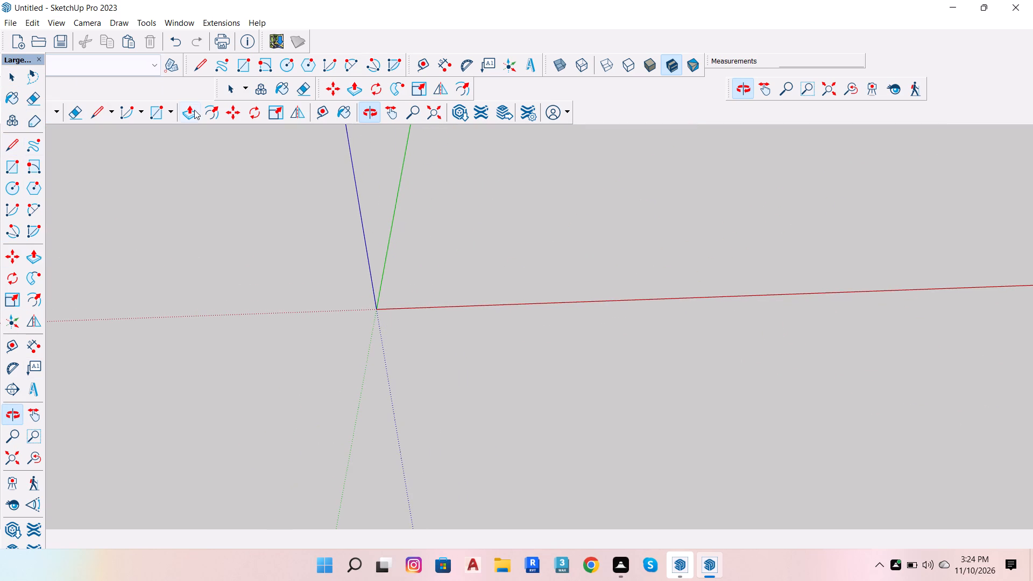
left_click(150, 126)
left_click(152, 118)
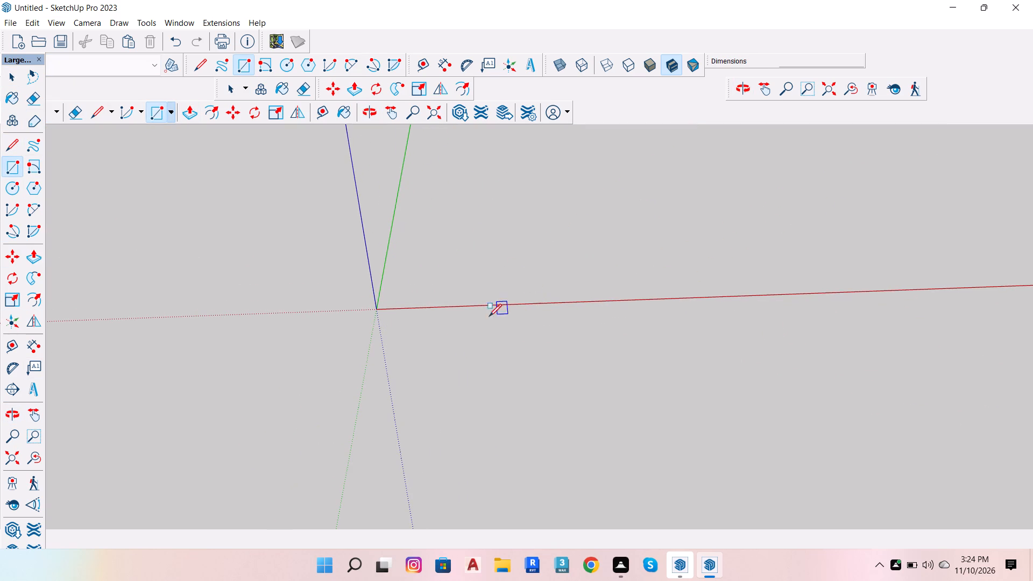
left_click(380, 311)
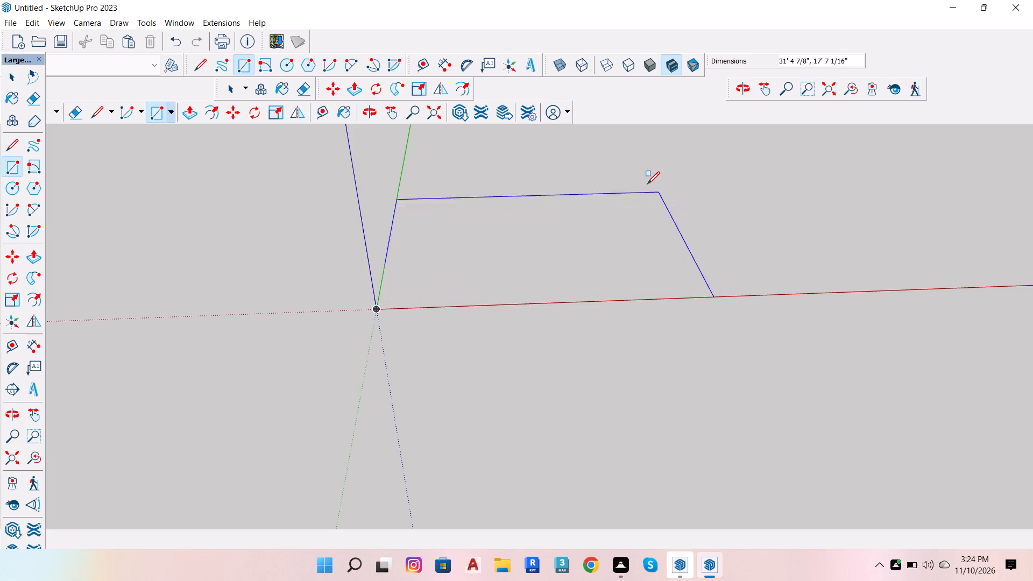
type("20',")
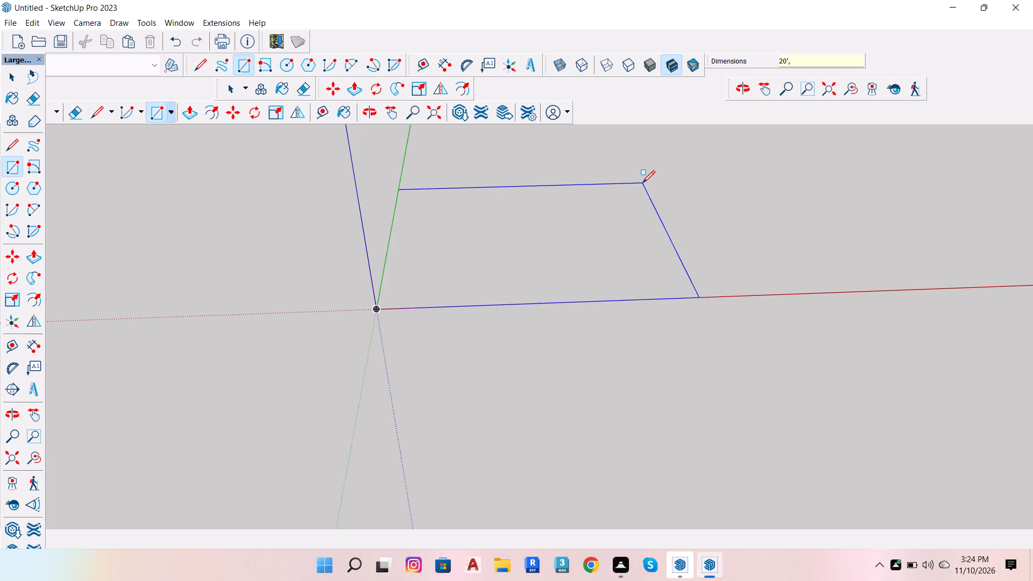
type("15'")
key("Return")
key("space")
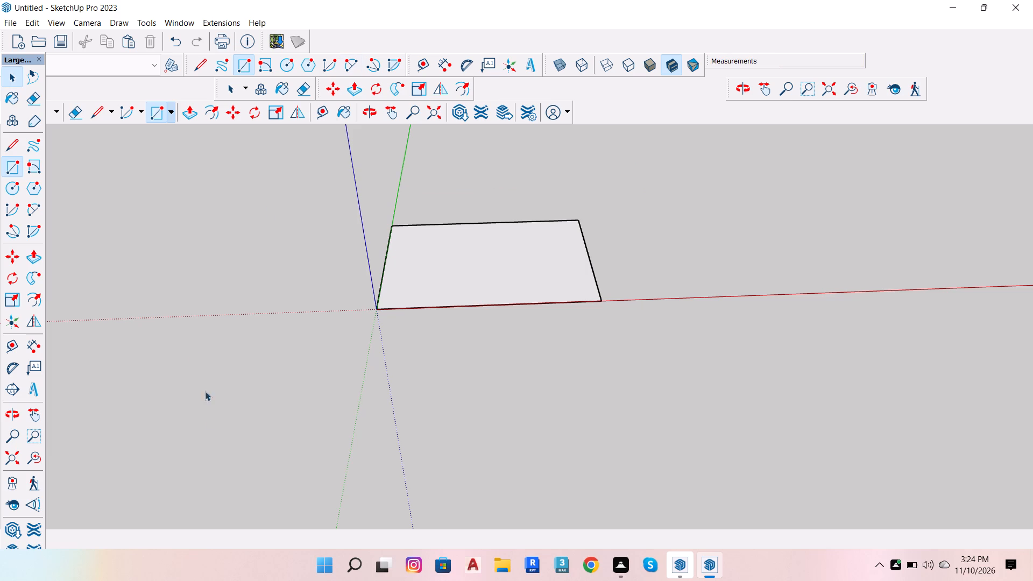
Offset the rectangle's outline 9" inward to mark the wall thickness.
scroll(487, 218, "up", 4)
double_click(464, 318)
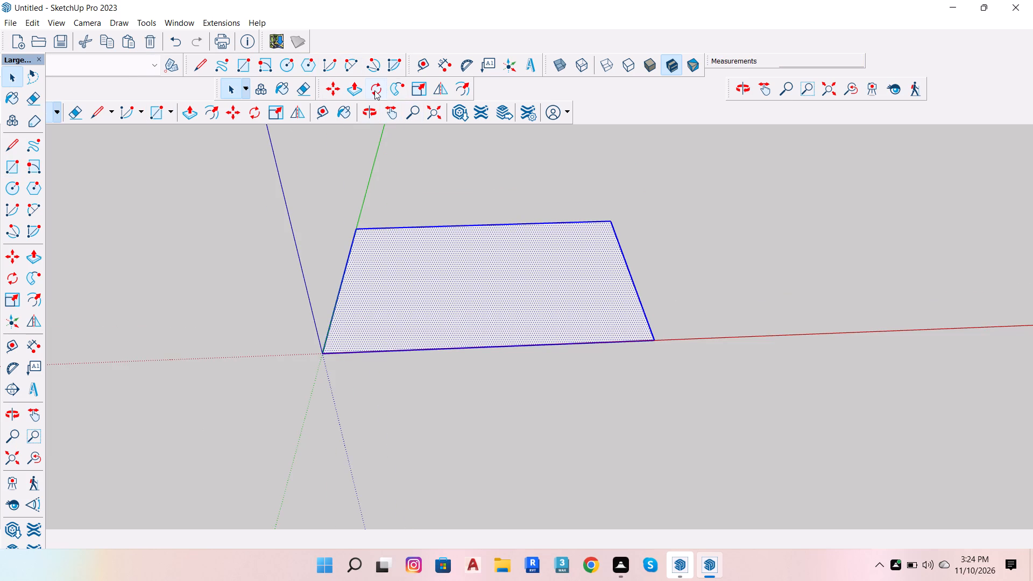
left_click(215, 112)
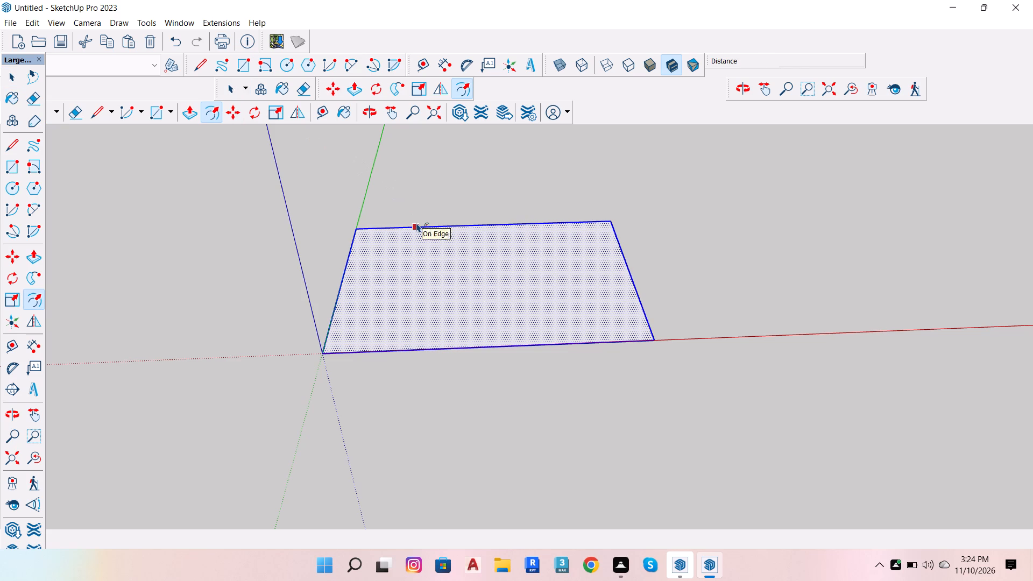
left_click(416, 223)
key("9")
key("Return")
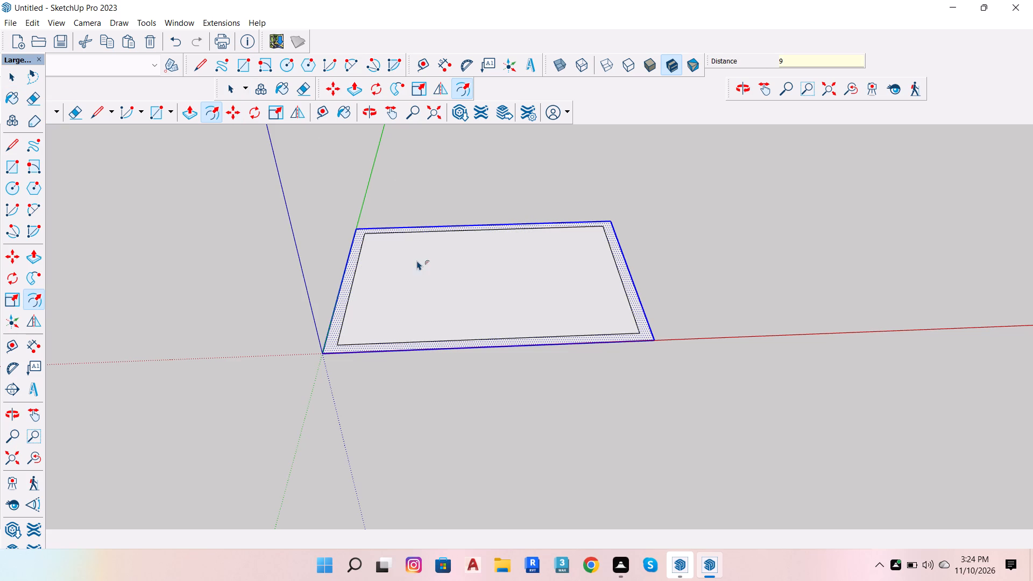
scroll(636, 330, "up", 7)
key("space")
scroll(683, 324, "down", 8)
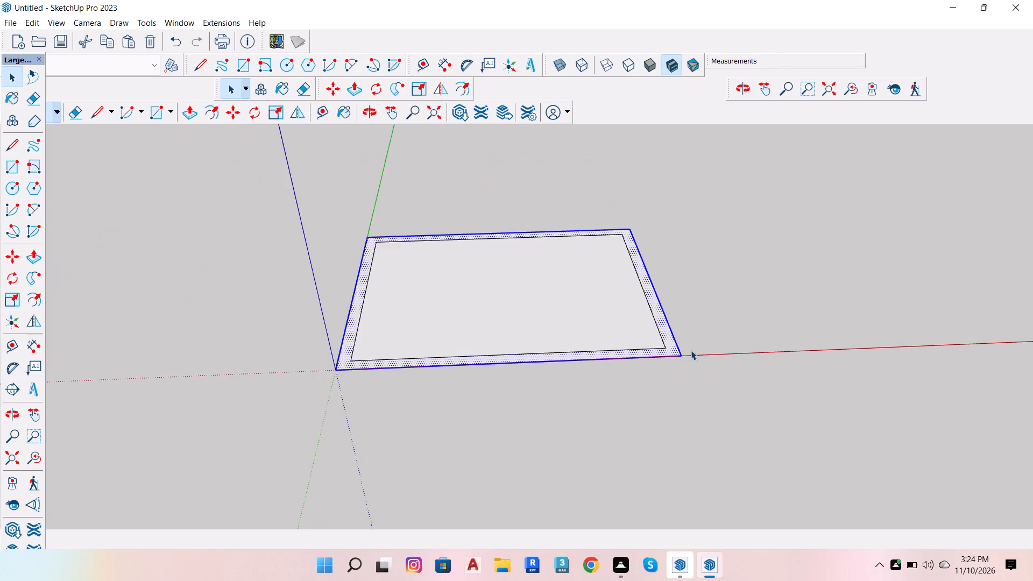
double_click(789, 233)
Draw two 9" lines from the inner outline's front corners to the front edge, separating the side walls from the front strip.
scroll(750, 359, "up", 5)
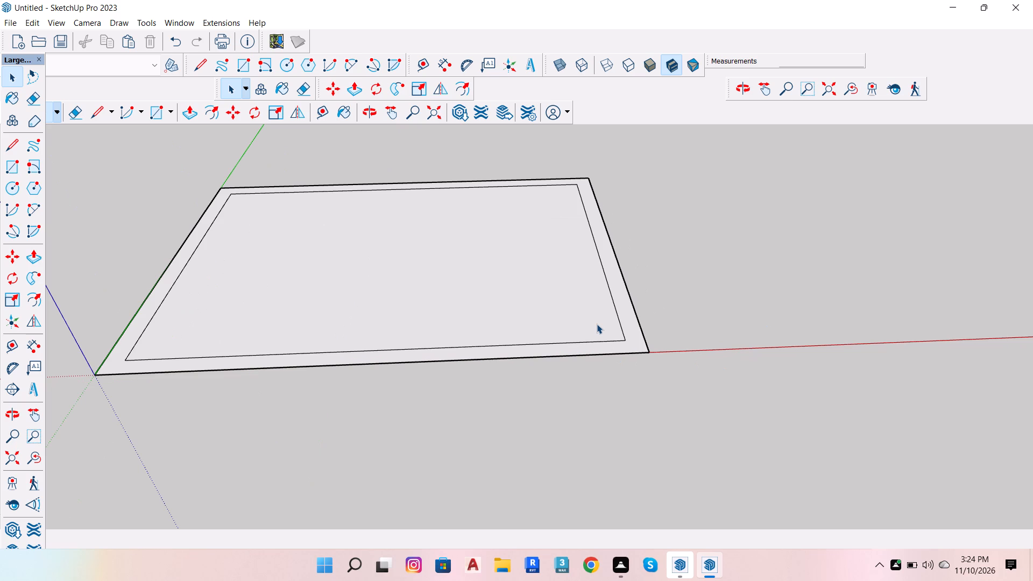
scroll(639, 332, "up", 2)
key("l")
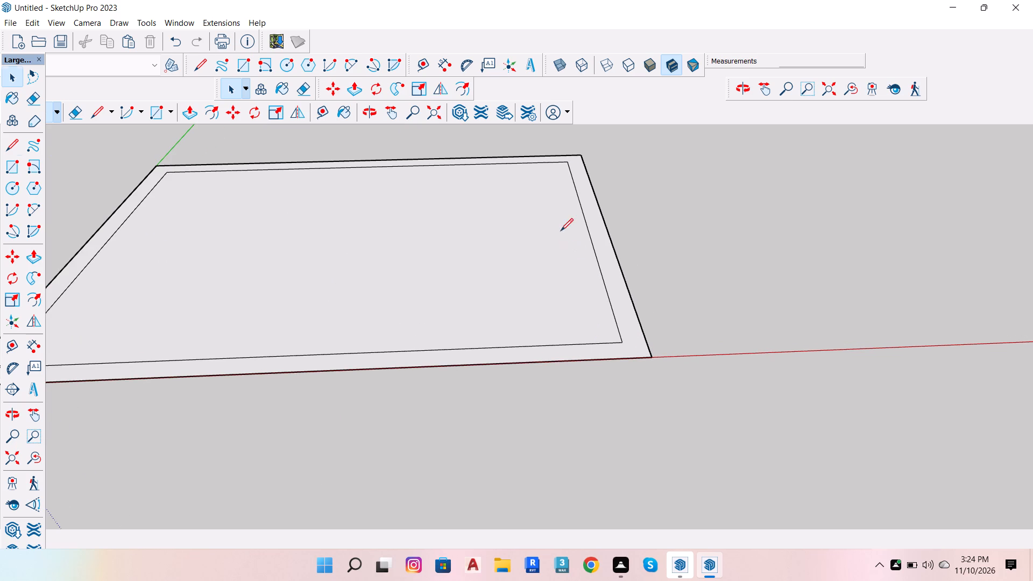
left_click(625, 343)
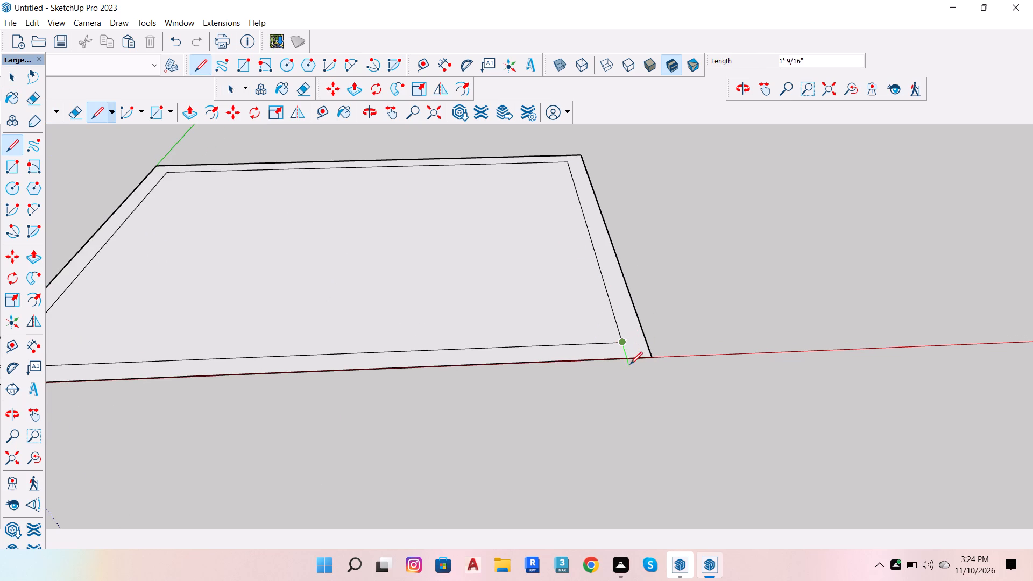
scroll(623, 355, "up", 4)
left_click(630, 363)
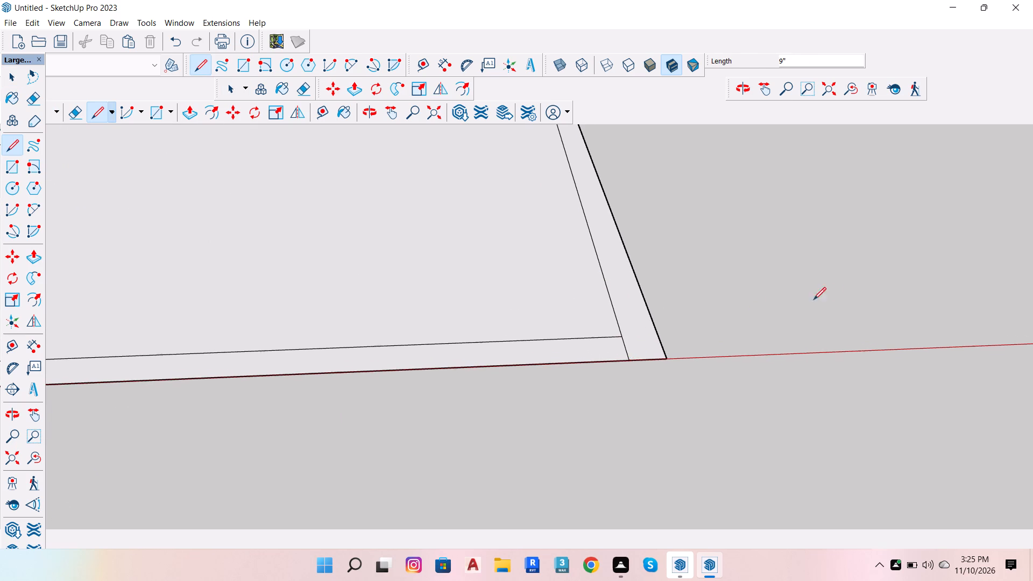
scroll(828, 298, "down", 6)
left_click(127, 343)
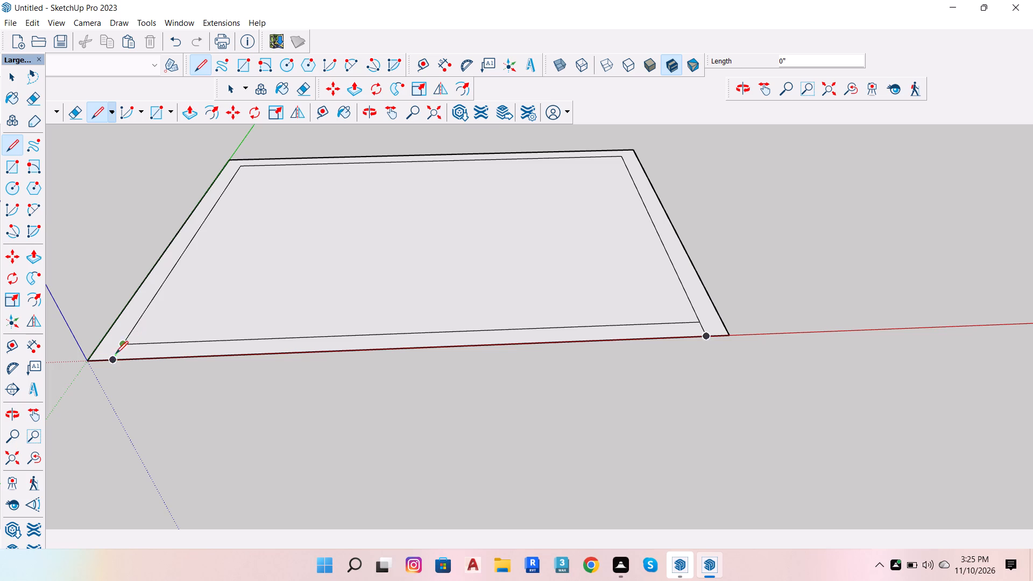
left_click(114, 360)
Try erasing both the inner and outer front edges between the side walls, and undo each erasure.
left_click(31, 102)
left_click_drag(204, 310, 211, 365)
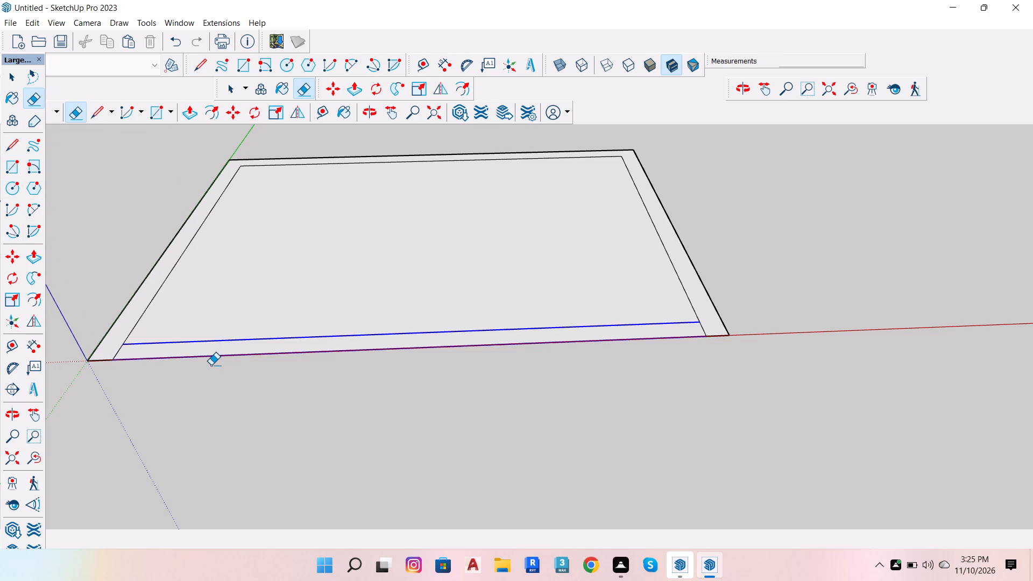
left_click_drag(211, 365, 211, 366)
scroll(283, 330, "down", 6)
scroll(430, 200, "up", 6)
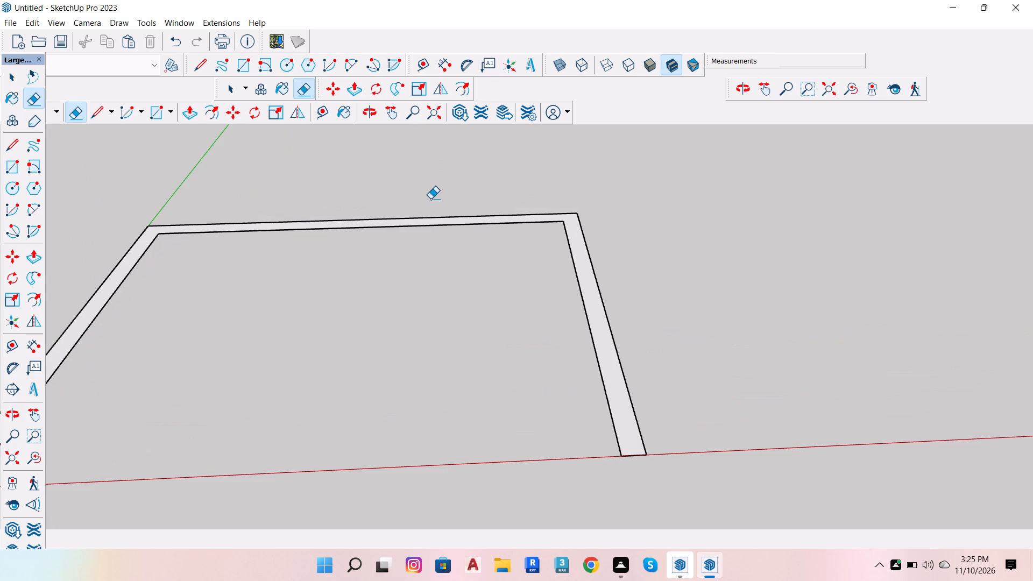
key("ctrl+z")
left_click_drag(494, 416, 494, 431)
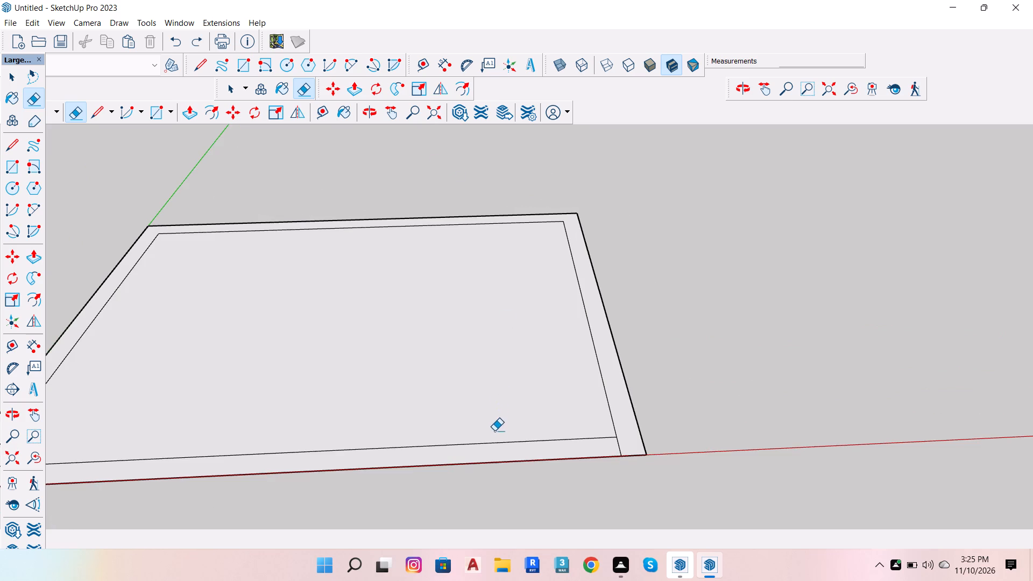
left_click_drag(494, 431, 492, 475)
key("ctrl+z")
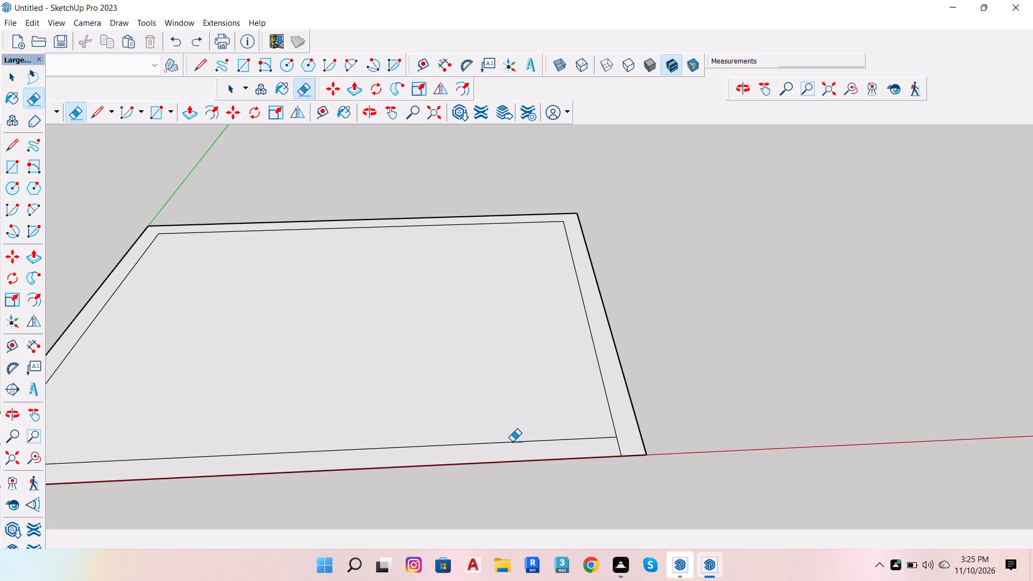
Erase only the inner front line between the side walls so the floor reaches the front edge.
left_click(512, 442)
scroll(519, 424, "down", 7)
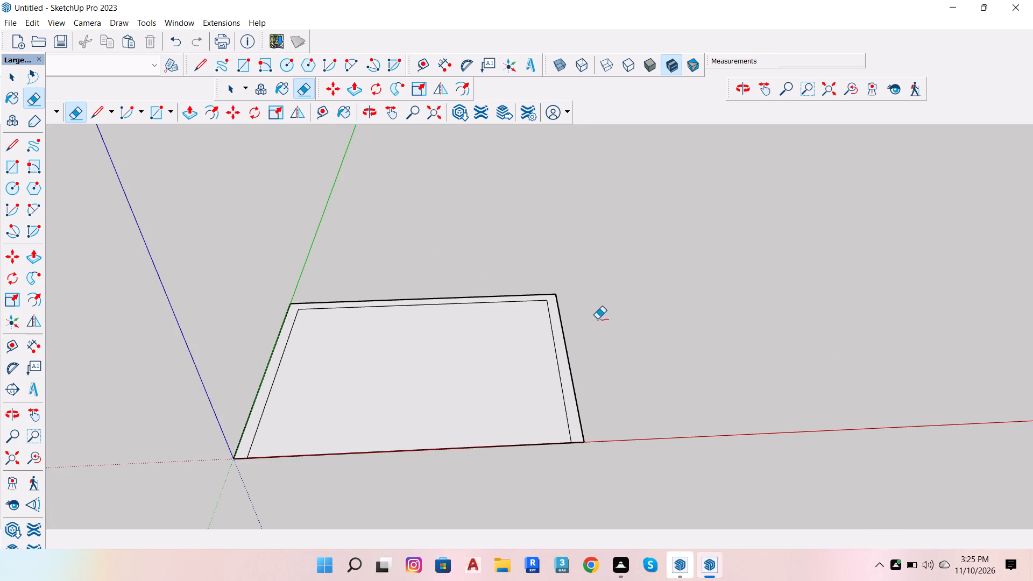
key("space")
Push/Pull the U-shaped wall strip up 10'.
scroll(535, 306, "up", 5)
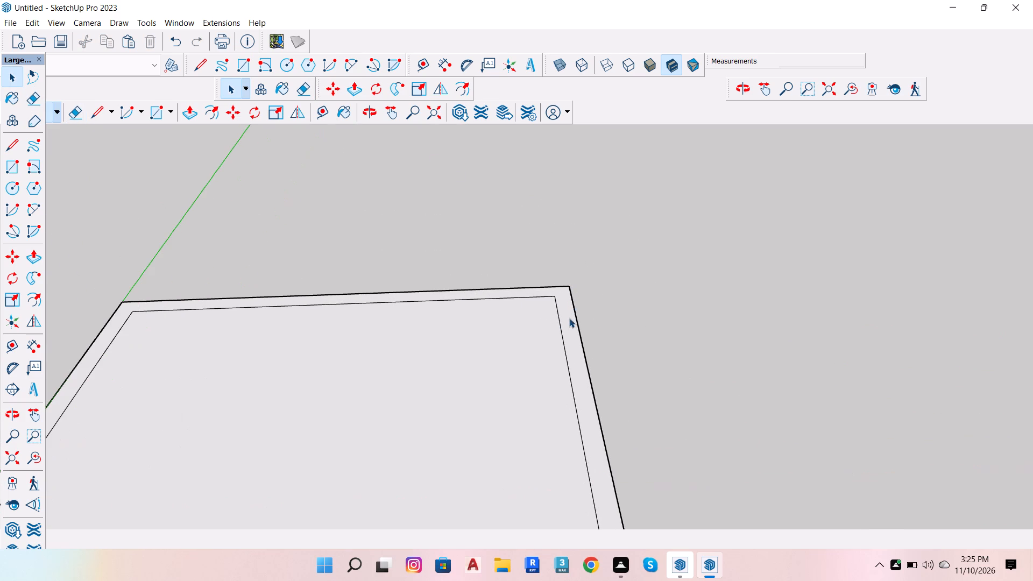
left_click(569, 318)
key("p")
left_click(568, 314)
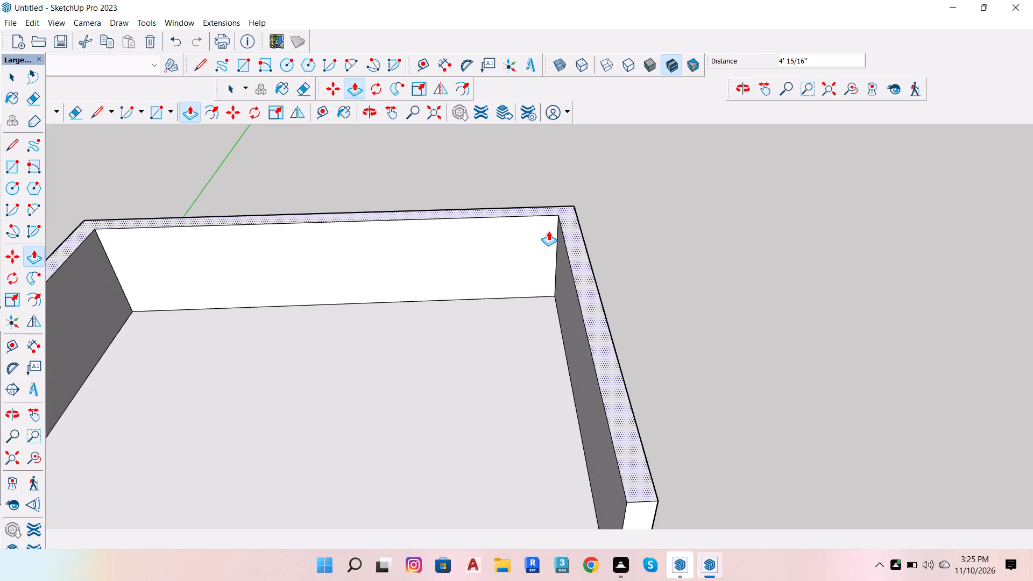
type("10'")
key("Return")
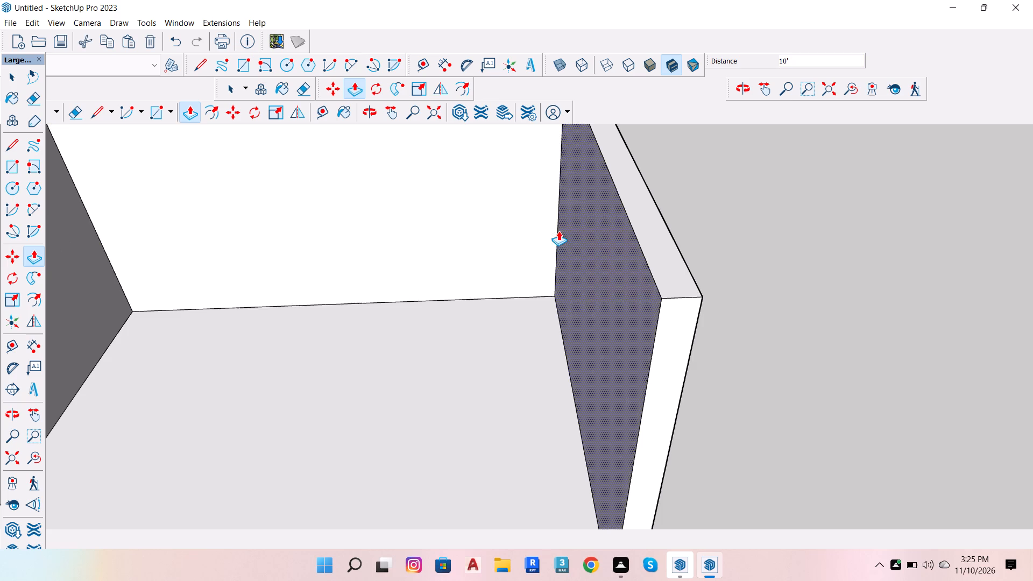
Dimension the room's full outer front edge, placing the dimension line in front of the room.
scroll(402, 579, "down", 7)
scroll(477, 251, "down", 7)
scroll(441, 313, "down", 6)
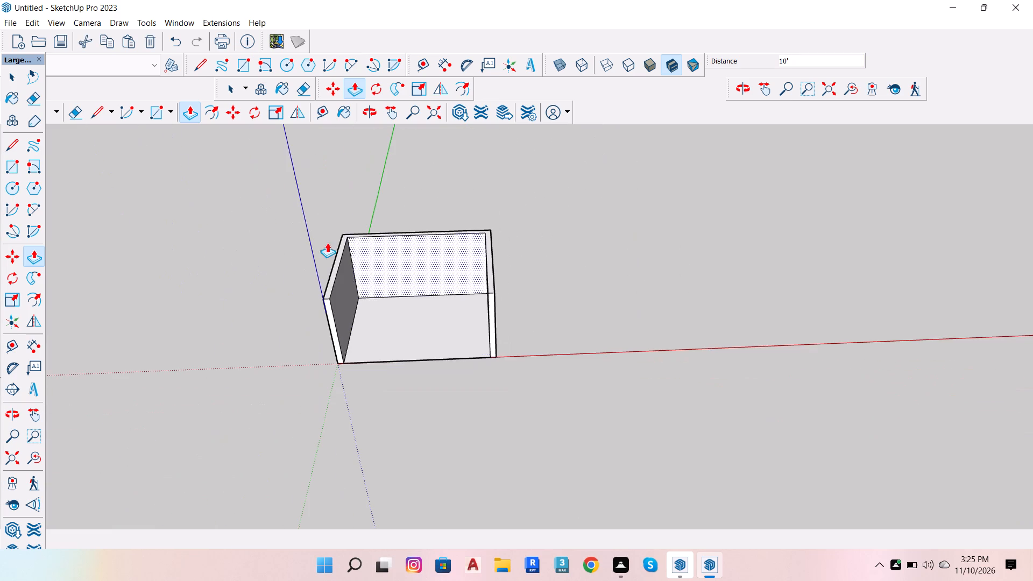
left_click(446, 54)
scroll(320, 430, "up", 7)
scroll(343, 307, "up", 5)
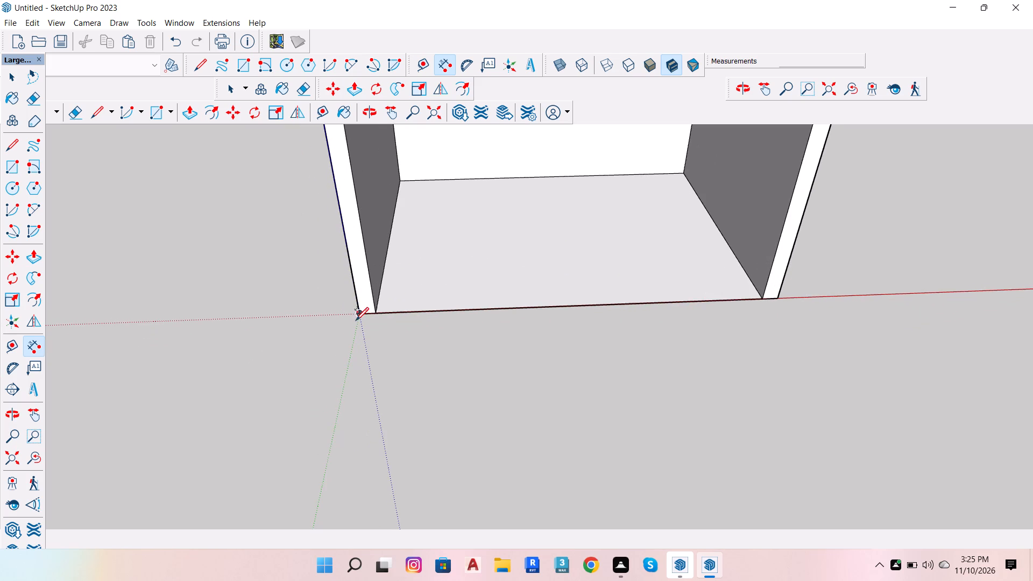
left_click(359, 319)
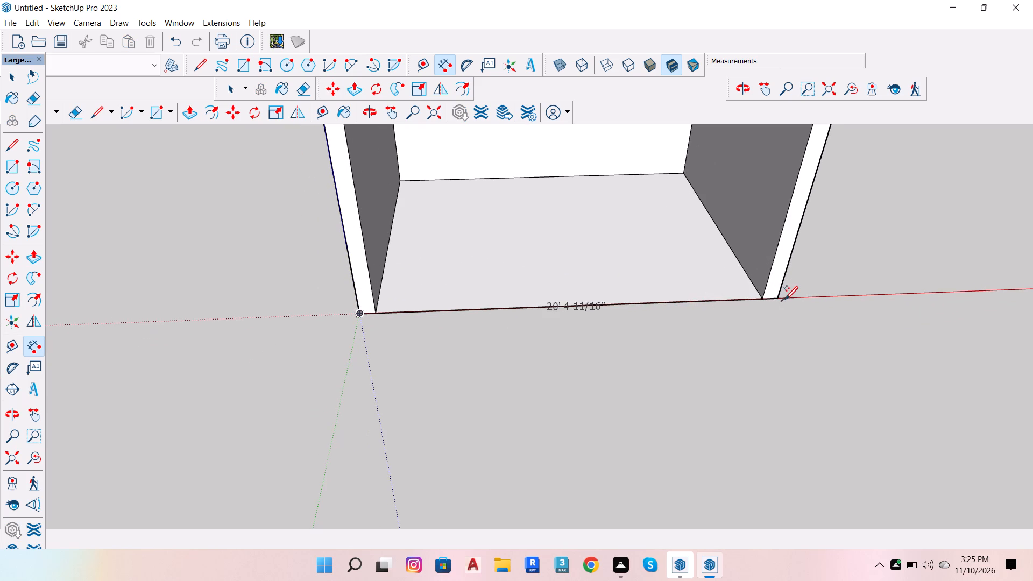
left_click(780, 299)
left_click(795, 369)
scroll(462, 405, "down", 6)
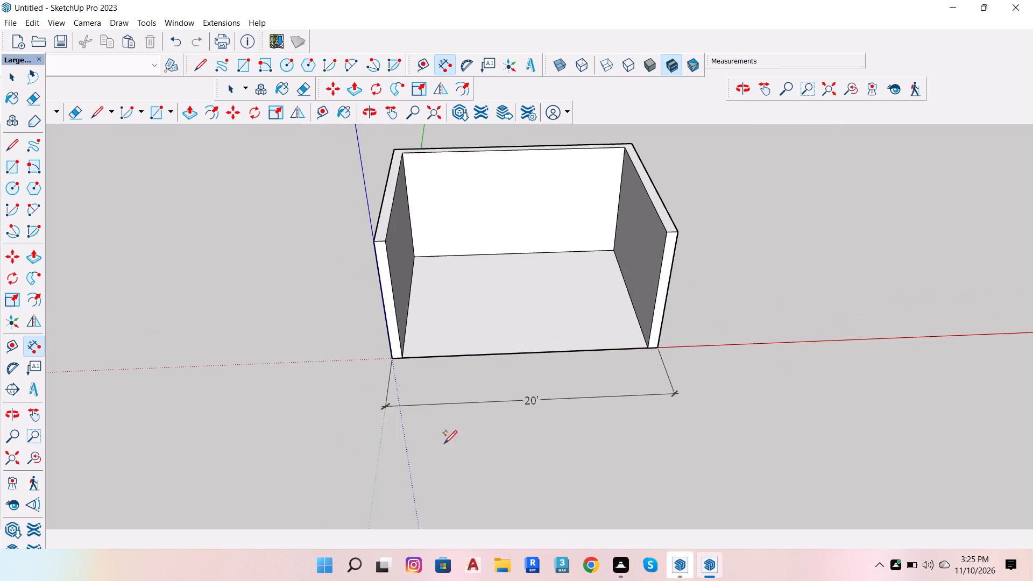
Place two floor guide lines with Tape Measure: 2'6" from the left wall and 3'4" from the back wall.
scroll(701, 195, "up", 4)
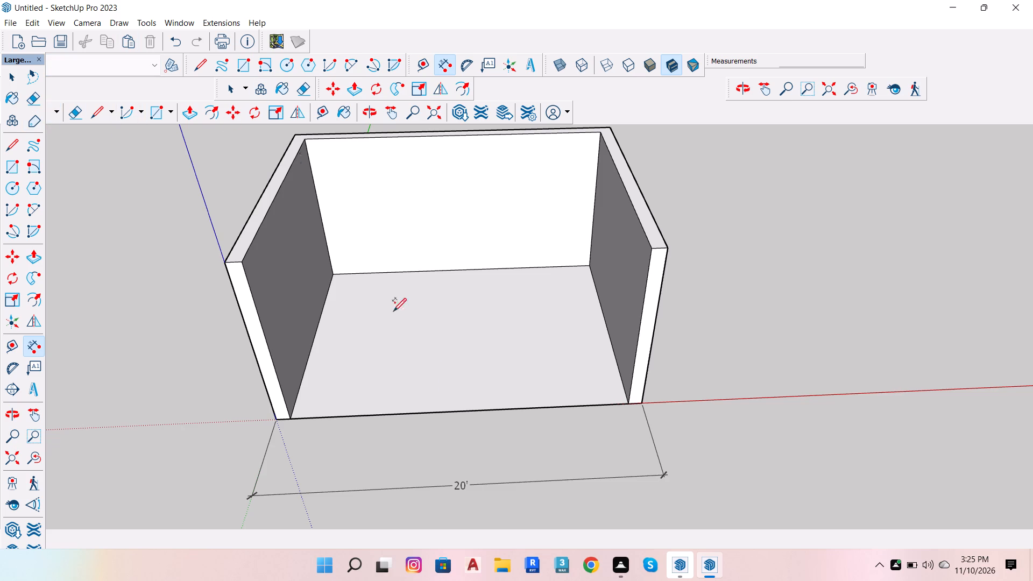
scroll(442, 394, "down", 6)
scroll(445, 212, "up", 5)
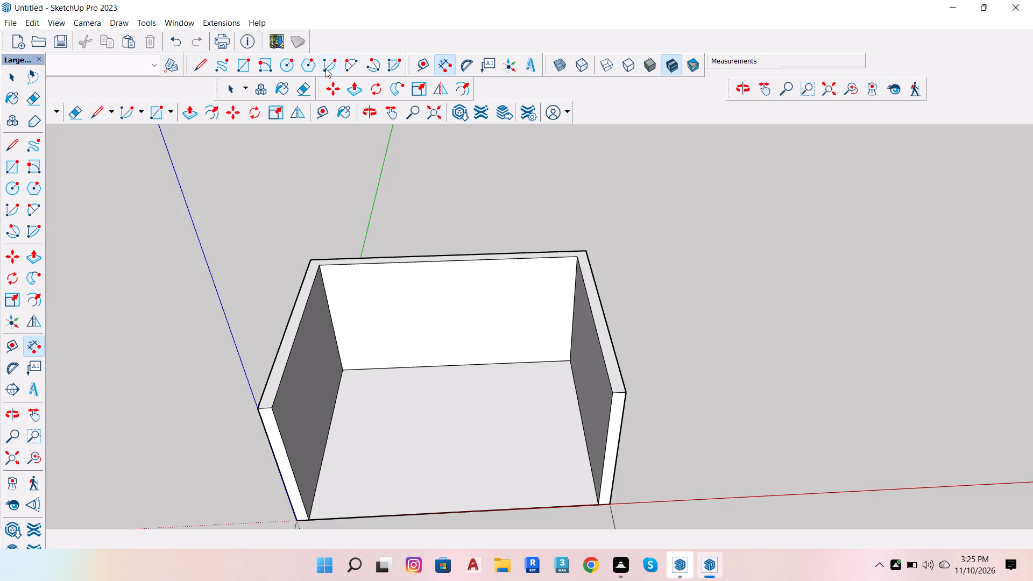
left_click(429, 67)
scroll(339, 374, "up", 5)
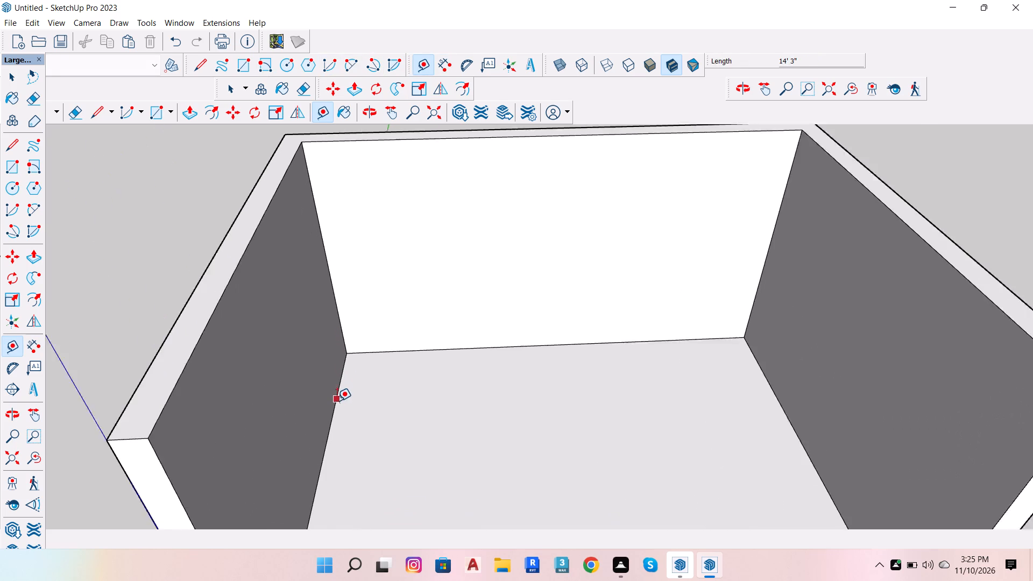
scroll(337, 401, "up", 2)
left_click(338, 394)
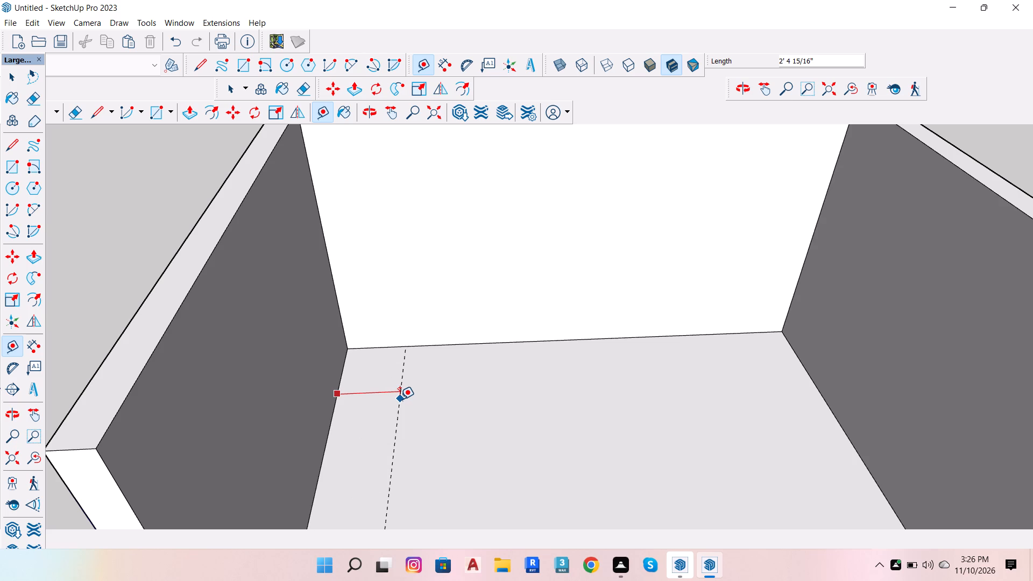
type("2'6")
key("Return")
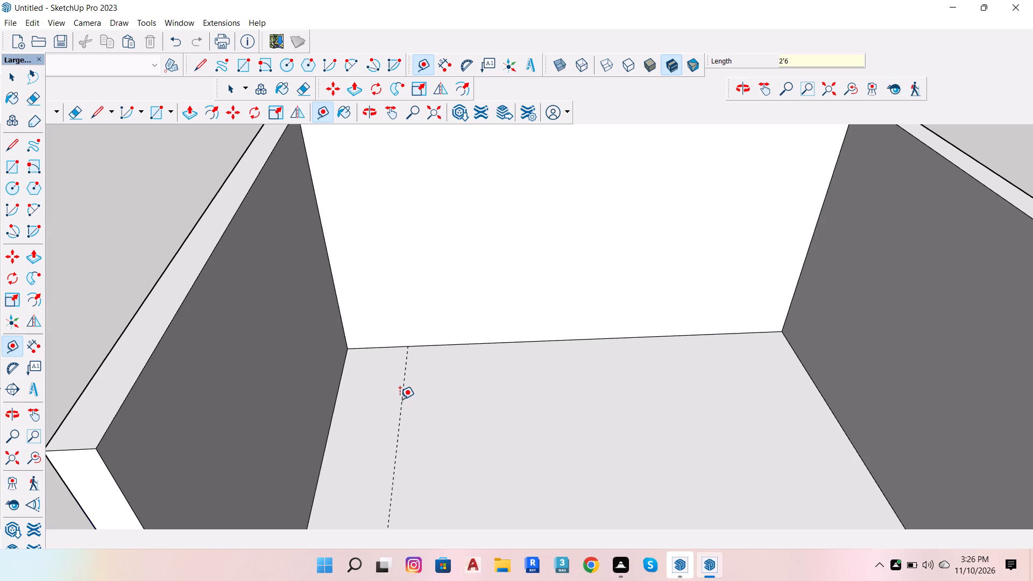
left_click(447, 344)
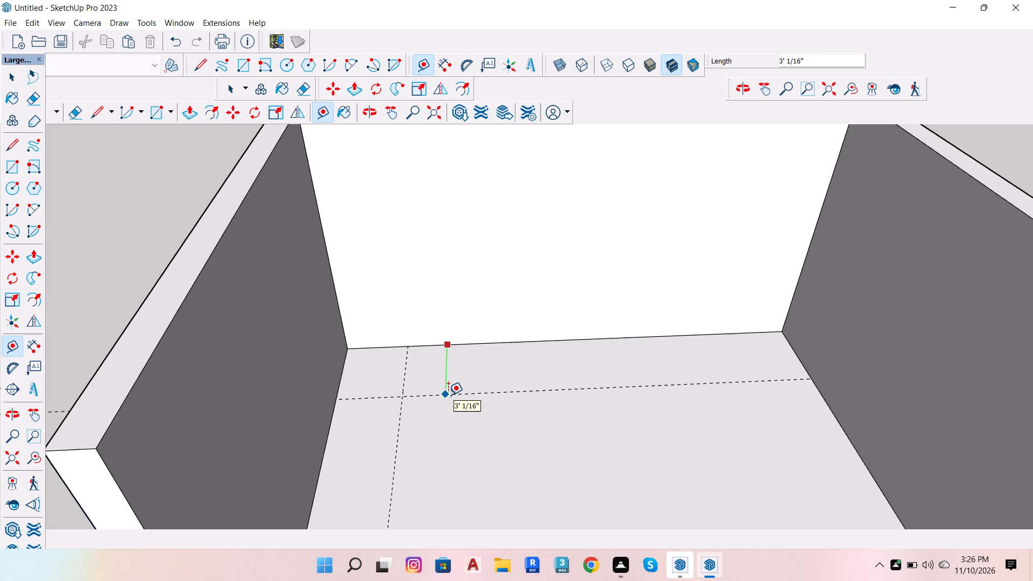
type("3'")
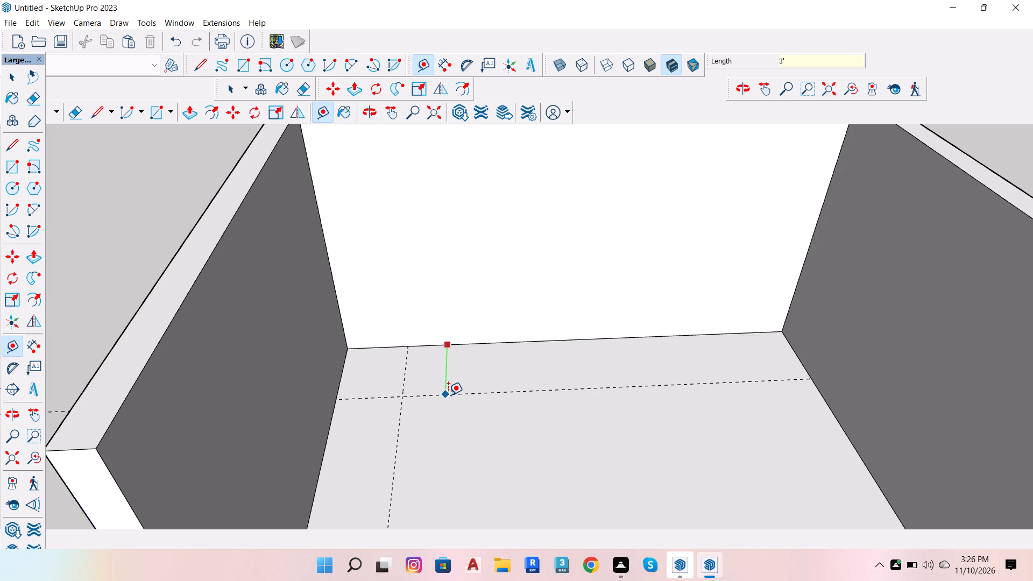
key("4")
key("Return")
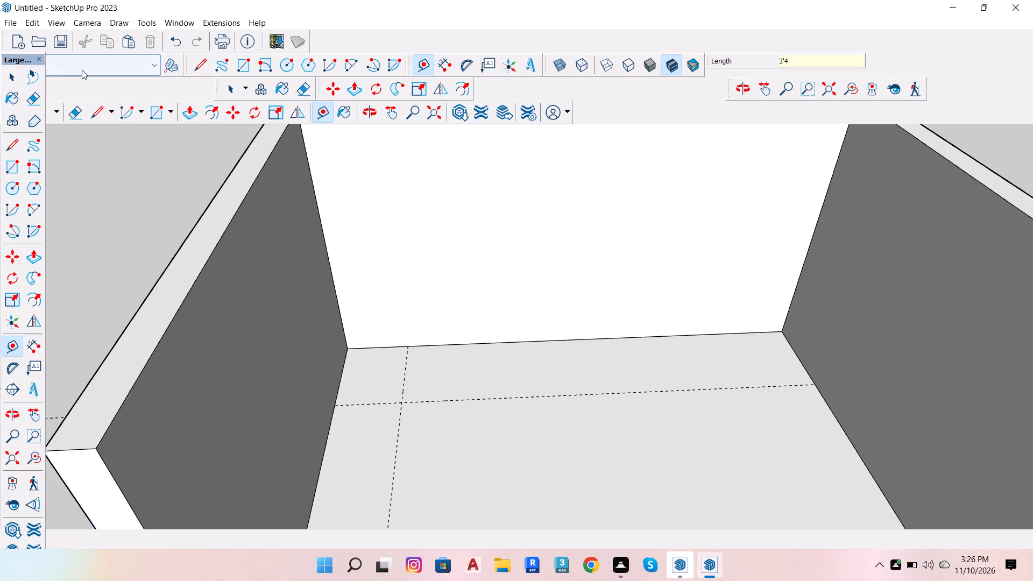
Draw a floor rectangle about 3'4" by 2'8" from the room's inner back-left corner to near the guides' crossing.
left_click(164, 112)
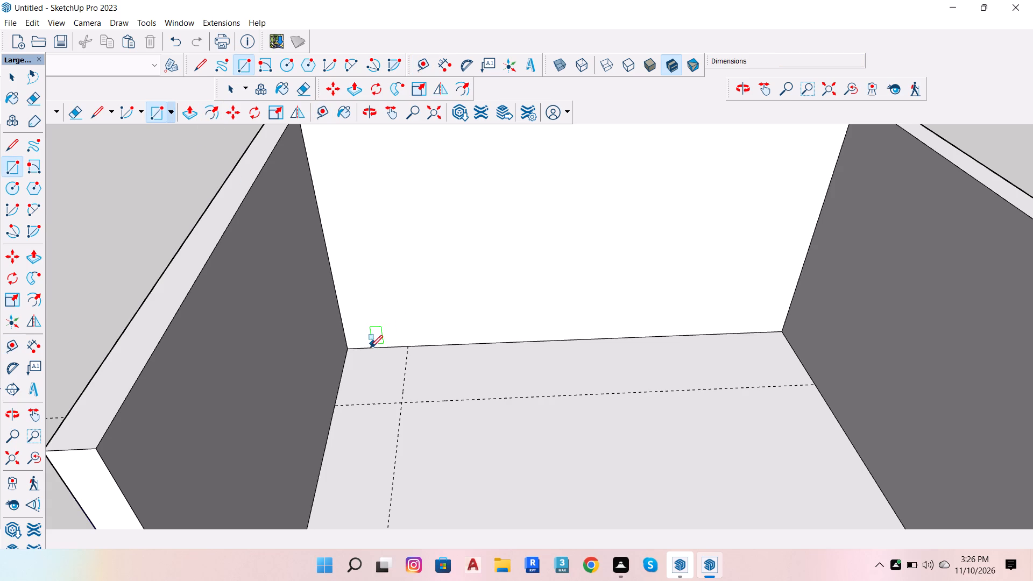
left_click(348, 348)
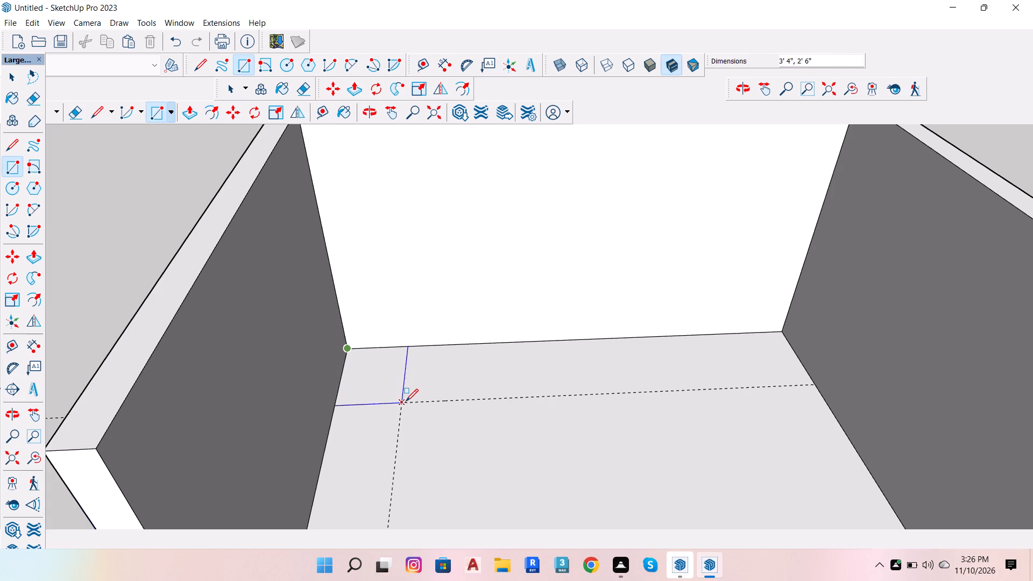
left_click(406, 402)
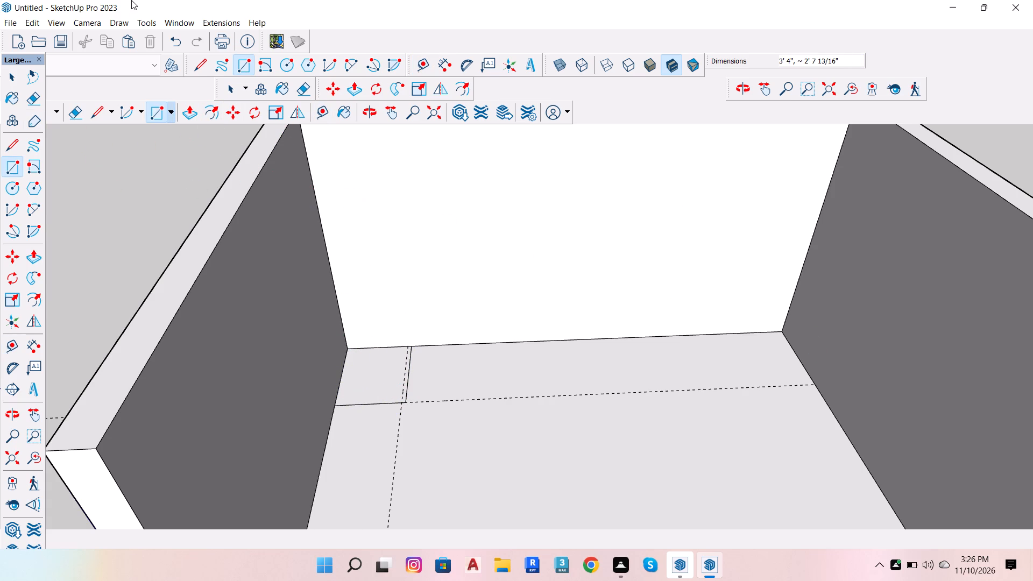
Delete all guide lines from the model.
left_click(28, 22)
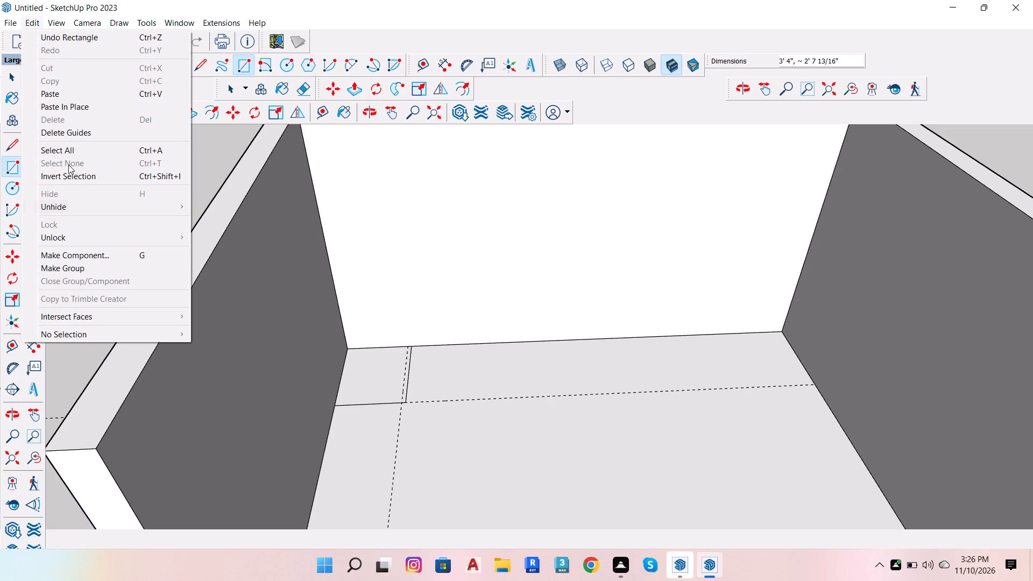
left_click(70, 132)
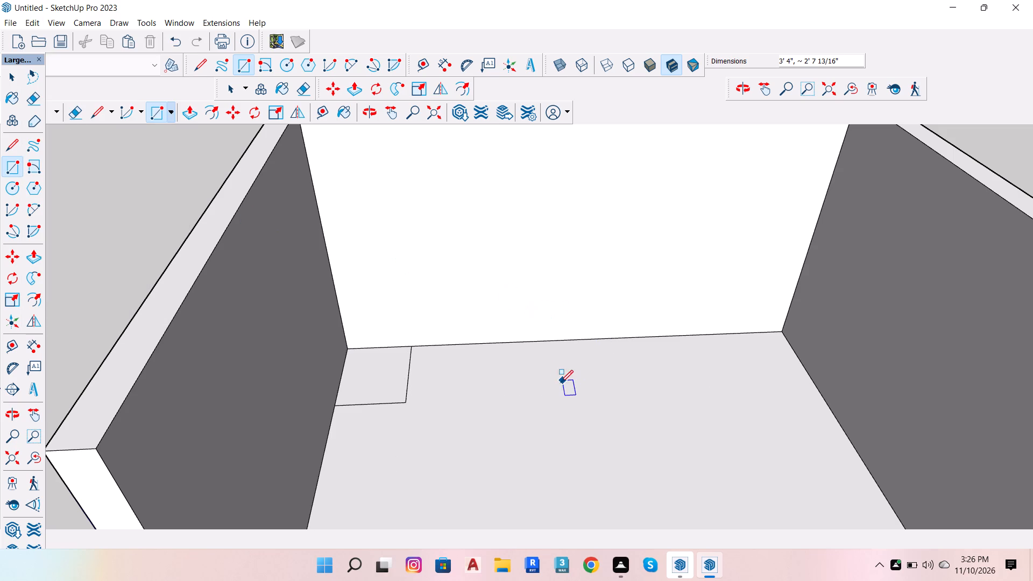
Place a floor guide line 2'5" from the base of the back wall.
scroll(556, 377, "up", 6)
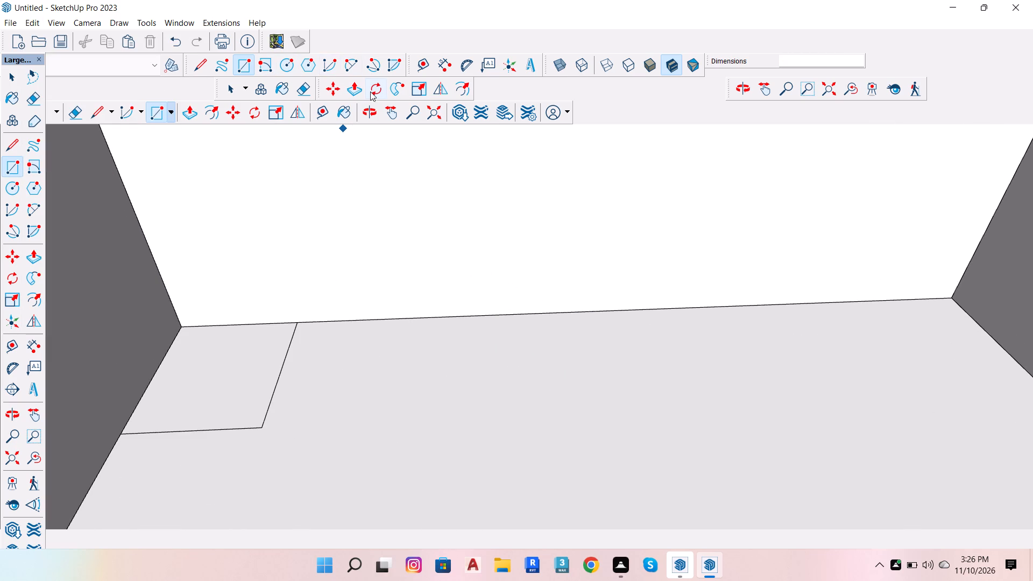
left_click(428, 63)
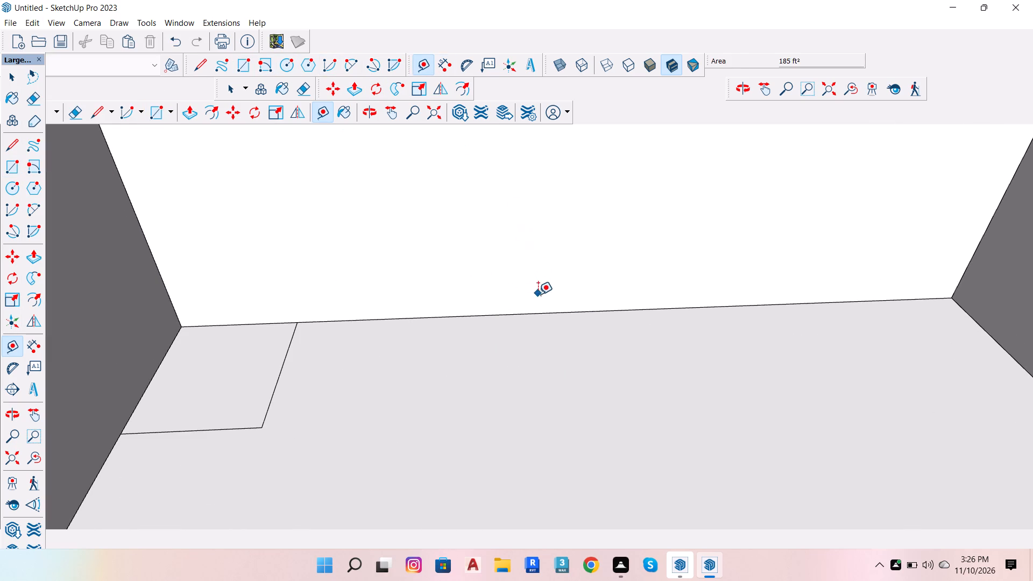
left_click(549, 312)
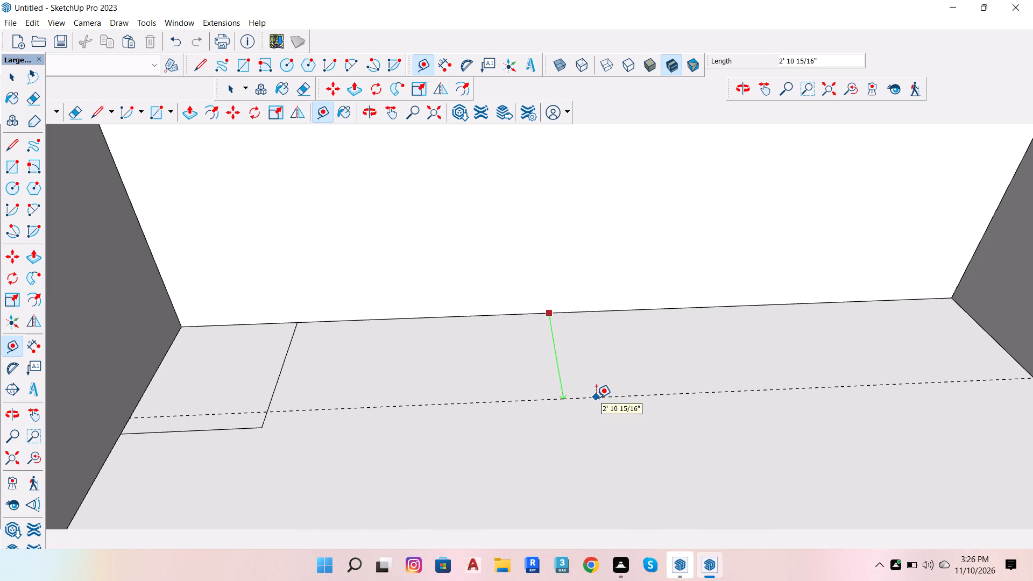
type("2'")
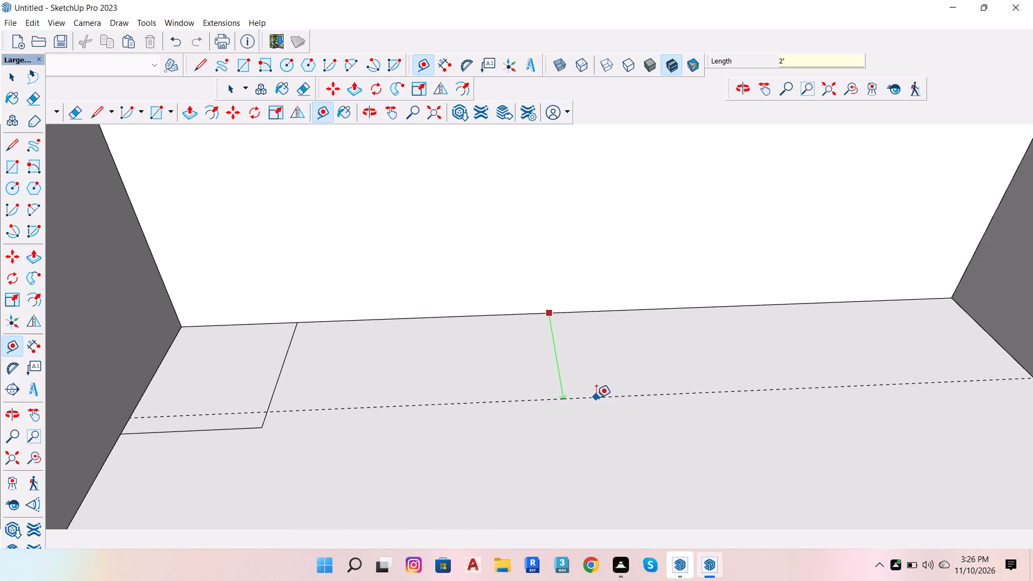
key("4")
key("BackSpace")
key("5")
key("Return")
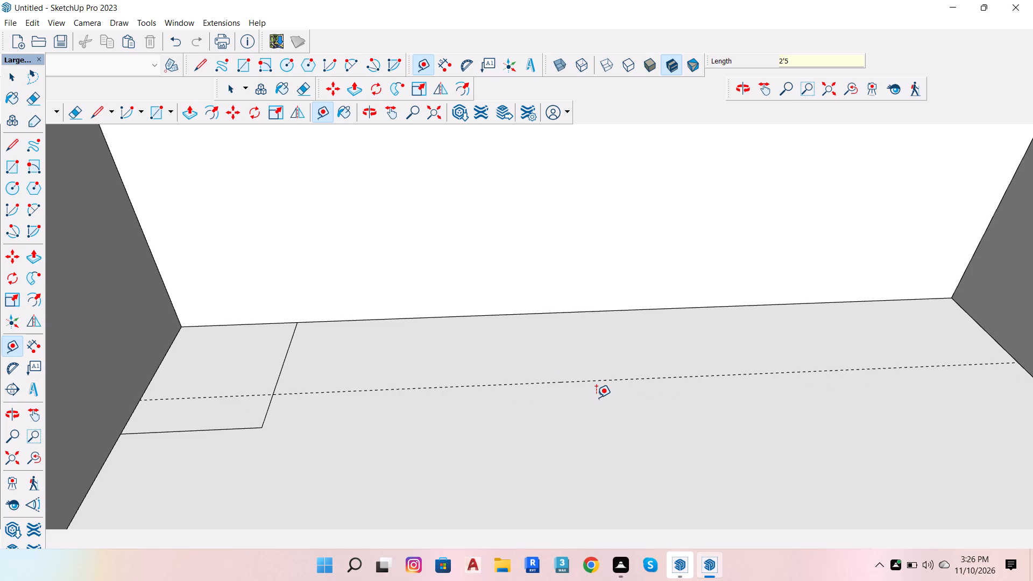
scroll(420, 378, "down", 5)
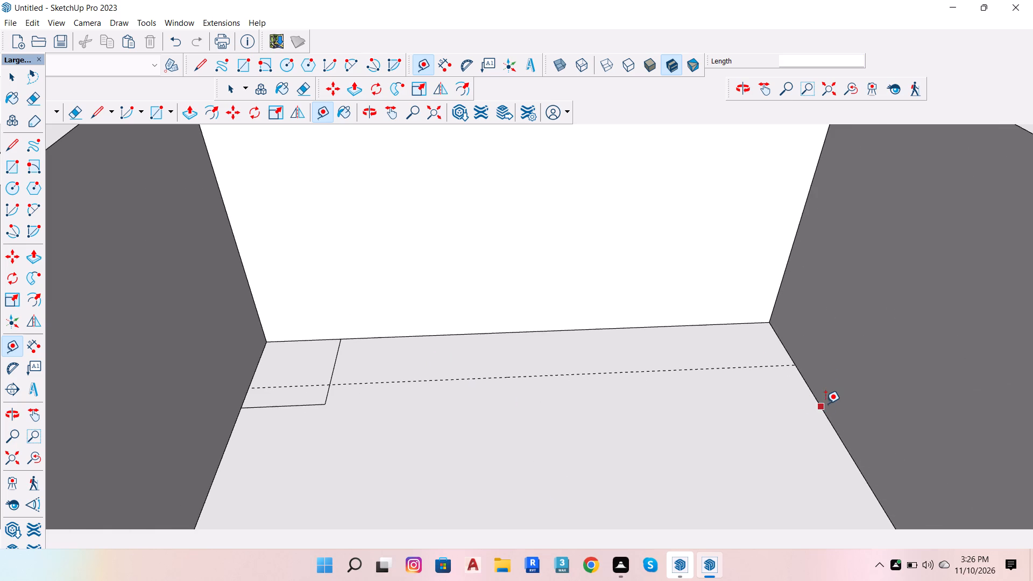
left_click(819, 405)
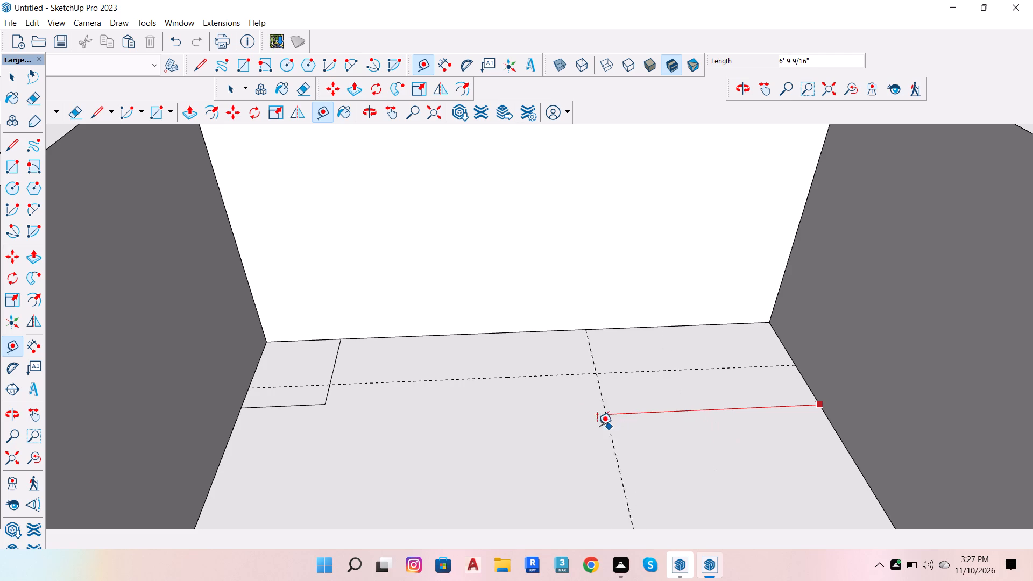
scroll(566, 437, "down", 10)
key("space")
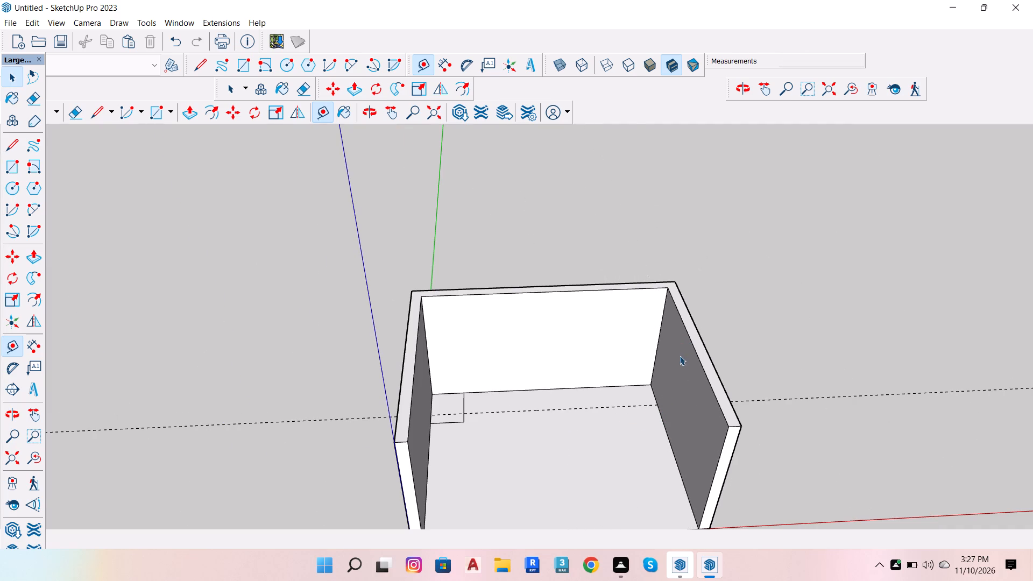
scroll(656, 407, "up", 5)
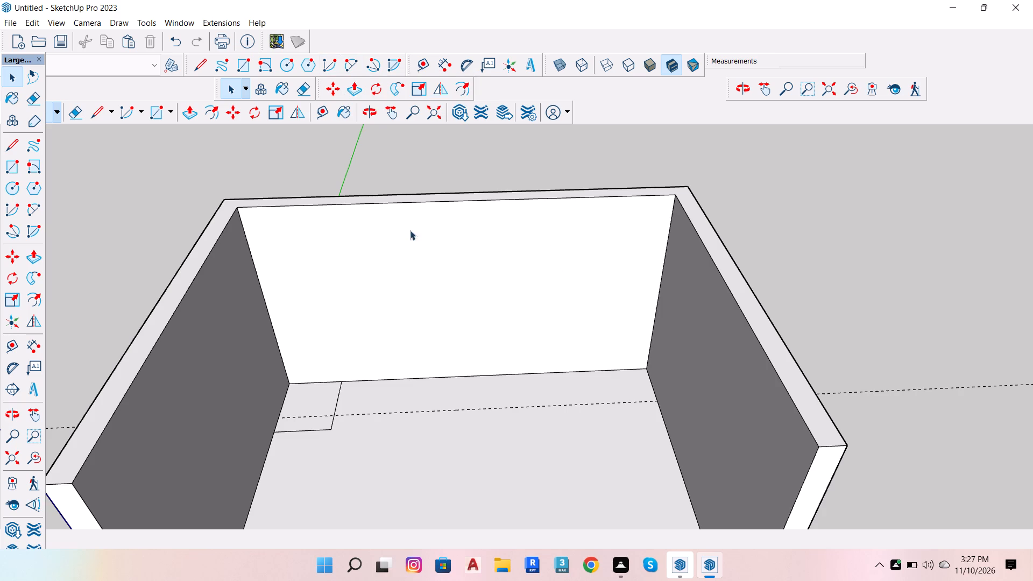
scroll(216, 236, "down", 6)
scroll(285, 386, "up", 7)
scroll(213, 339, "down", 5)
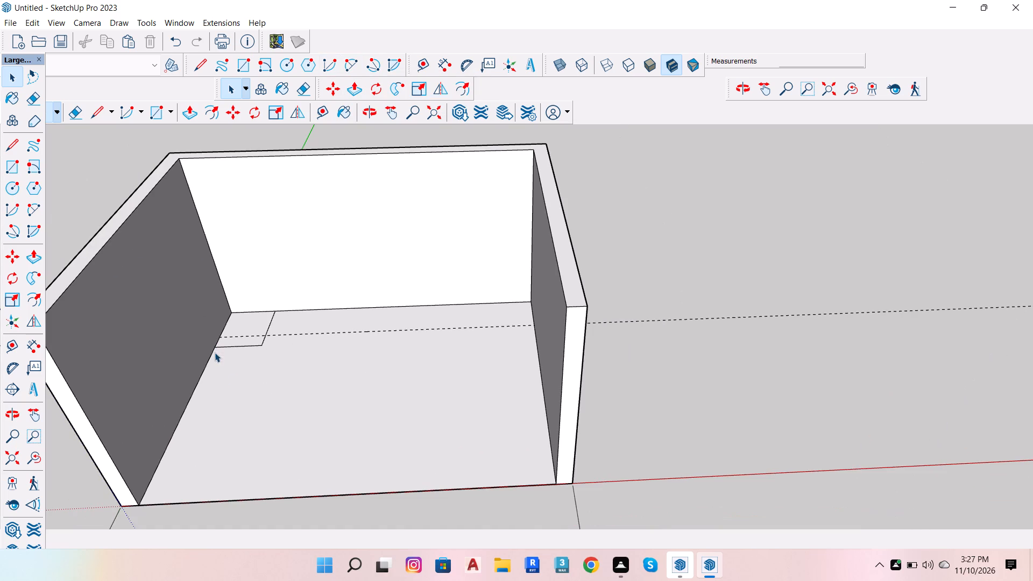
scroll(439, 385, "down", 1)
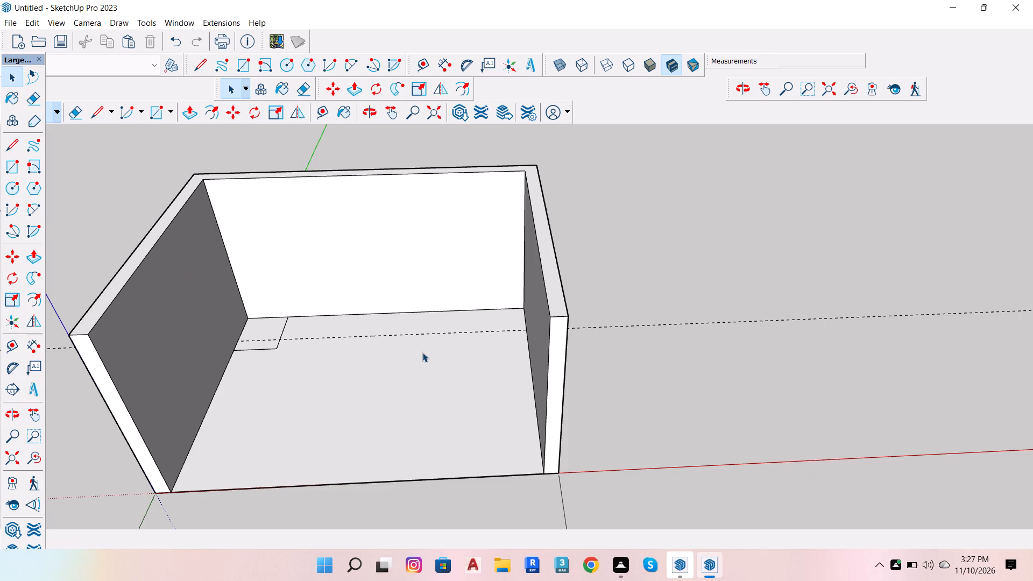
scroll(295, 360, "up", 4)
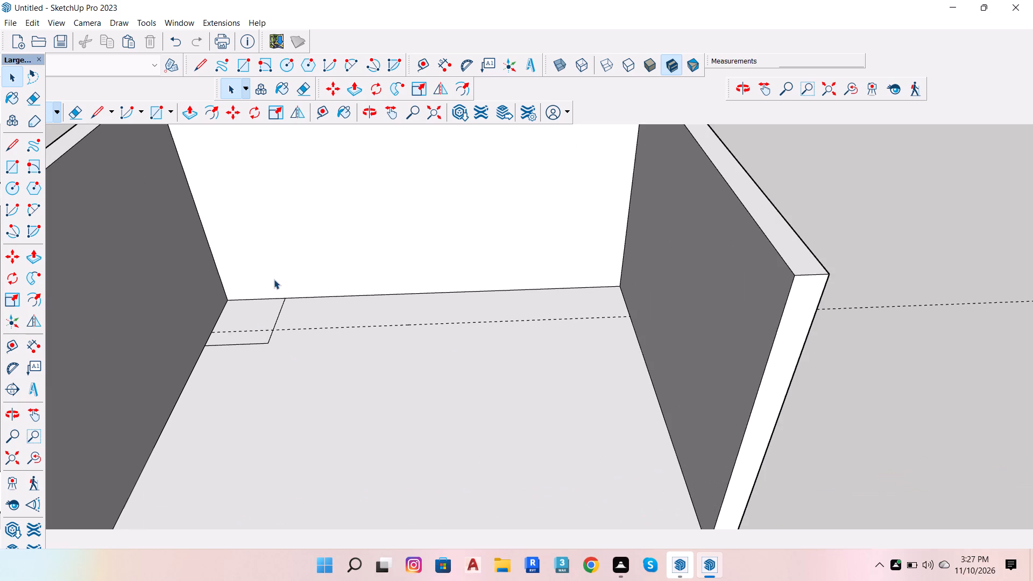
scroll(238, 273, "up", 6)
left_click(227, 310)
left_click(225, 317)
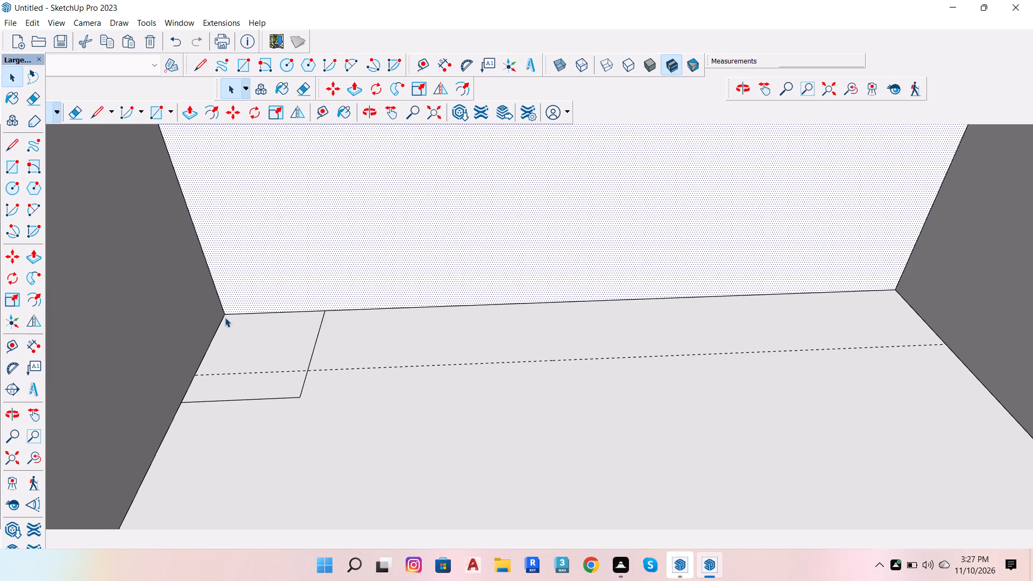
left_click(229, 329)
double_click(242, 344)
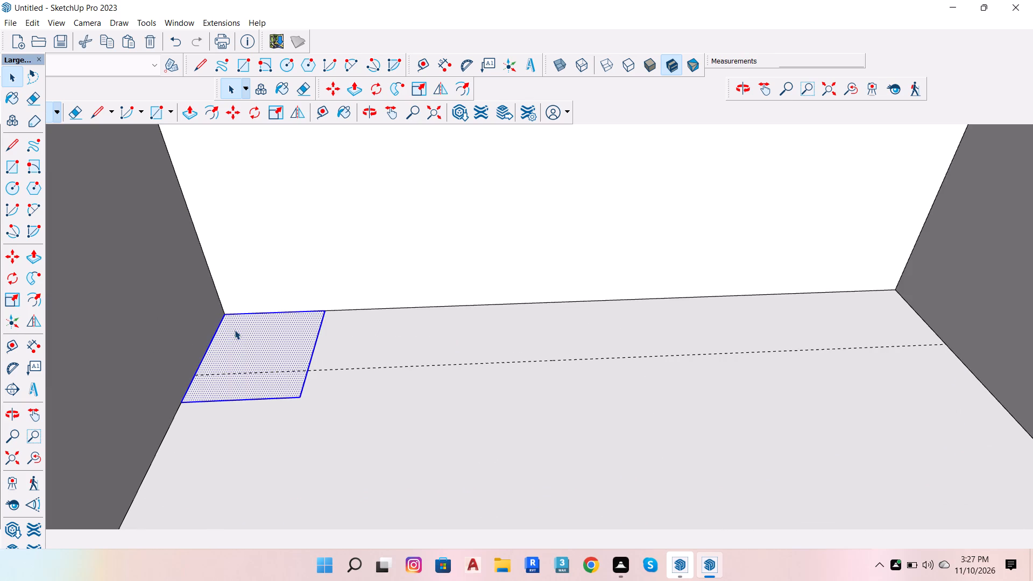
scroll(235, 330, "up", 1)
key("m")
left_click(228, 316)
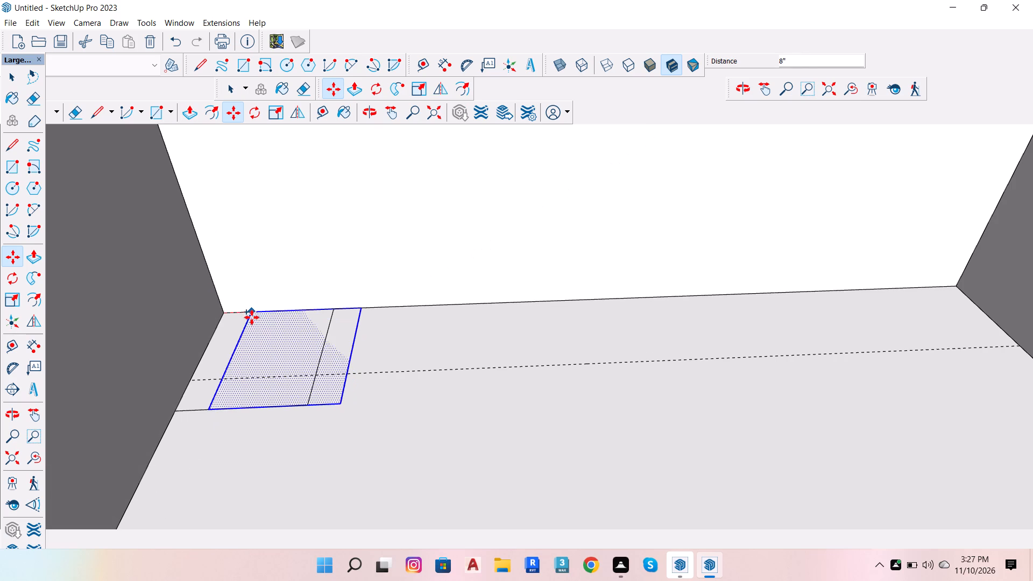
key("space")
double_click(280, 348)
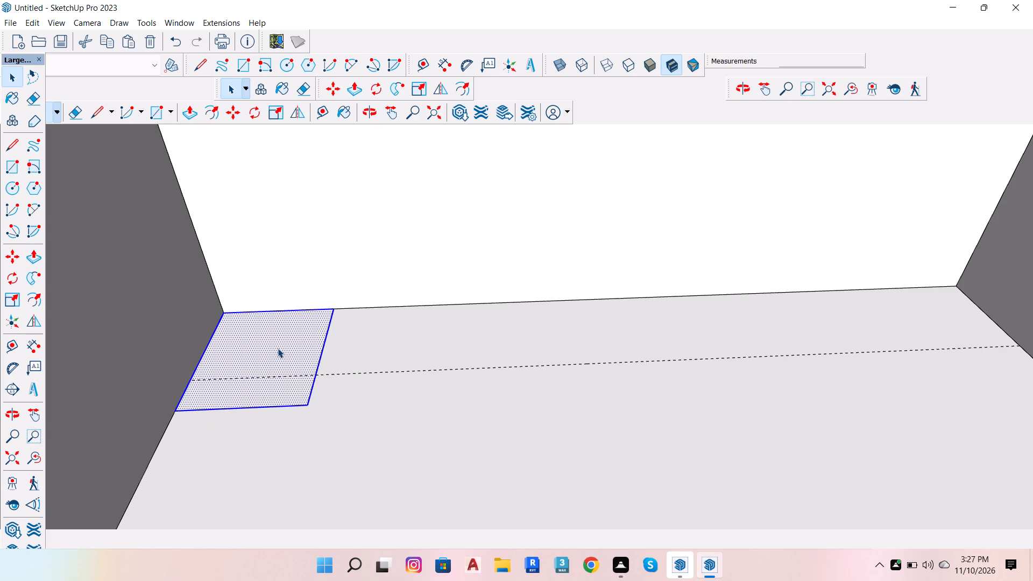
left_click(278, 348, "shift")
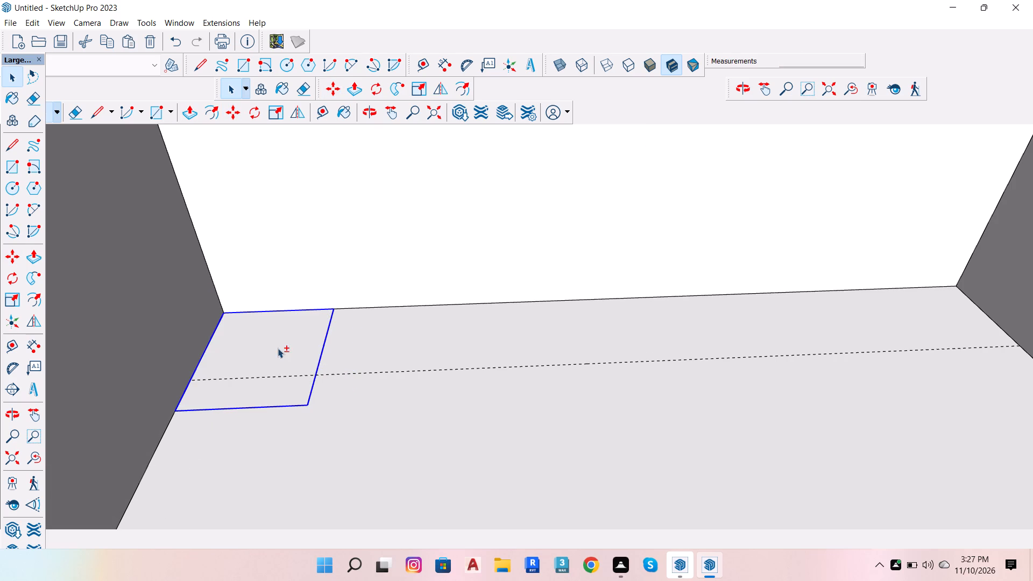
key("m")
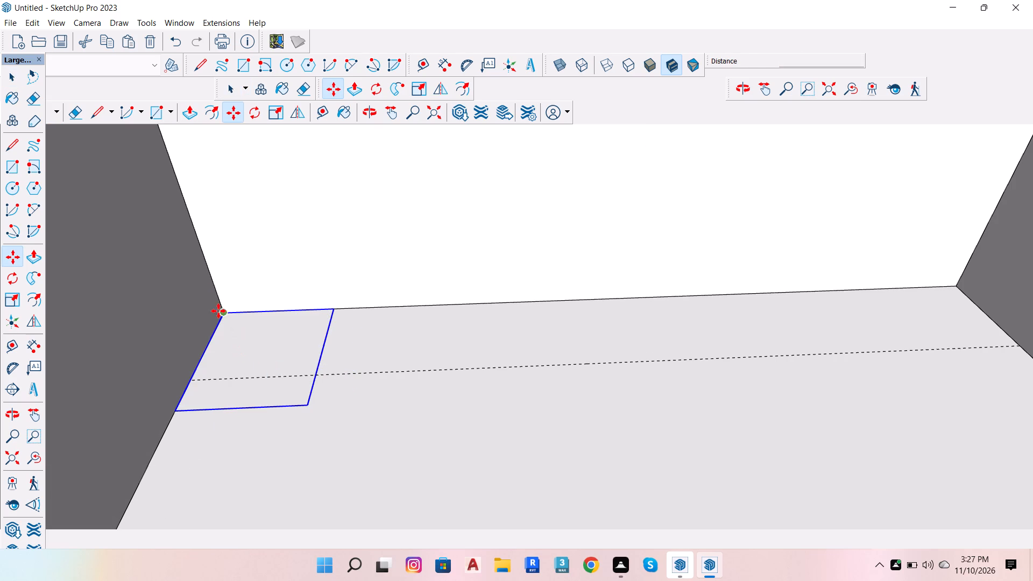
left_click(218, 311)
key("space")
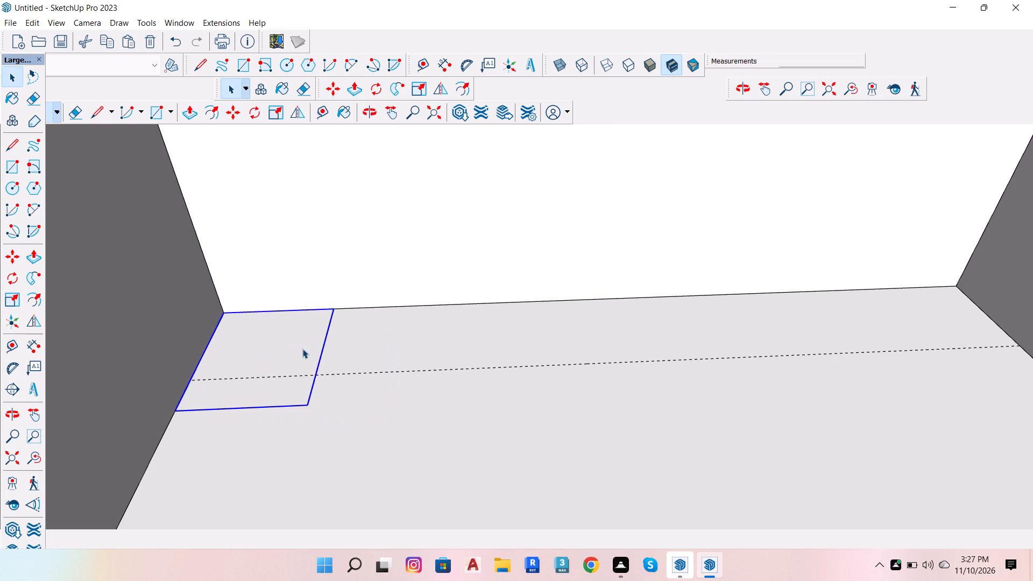
Undo the recent floor layout edits back to a bare floor, removing the back-left corner rectangle and its guide lines.
key("ctrl+z")
key("ctrl+z")
key("ctrl+z")
key("ctrl+z")
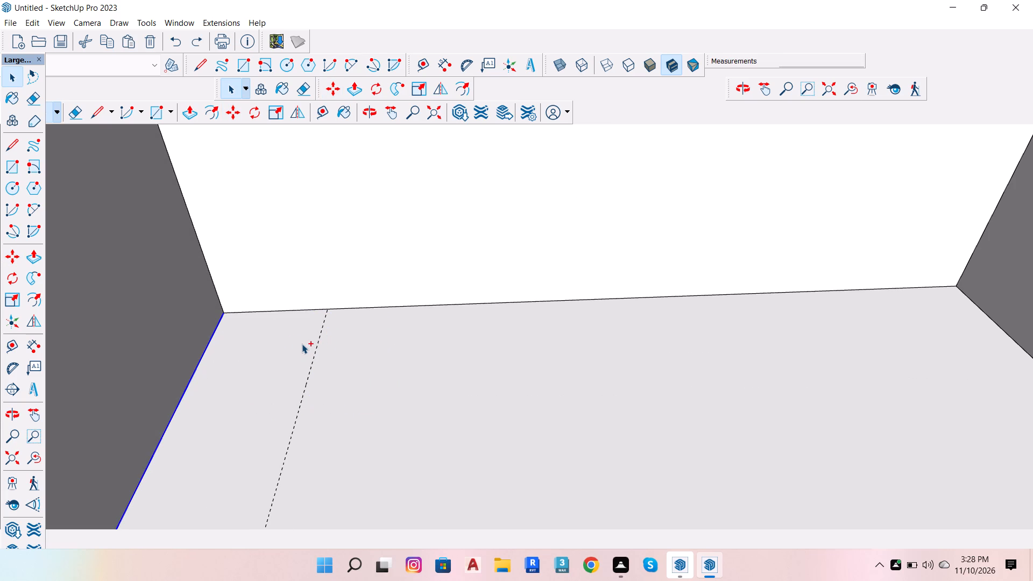
key("space")
key("ctrl+z")
key("space")
Clear the selection and place a floor guide line 3' from the base of the left wall with Tape Measure.
scroll(206, 362, "down", 3)
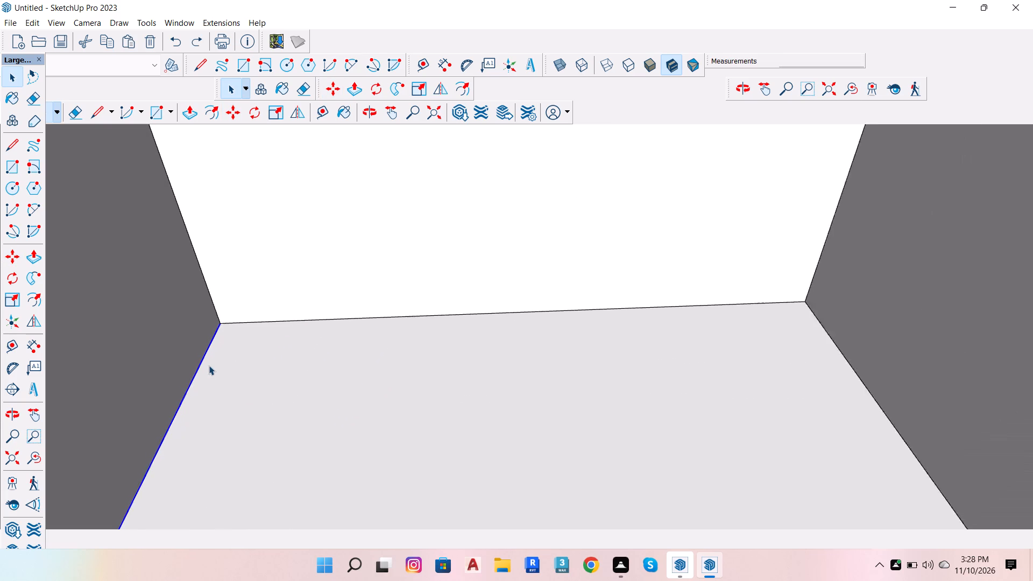
scroll(209, 365, "down", 14)
left_click(63, 339)
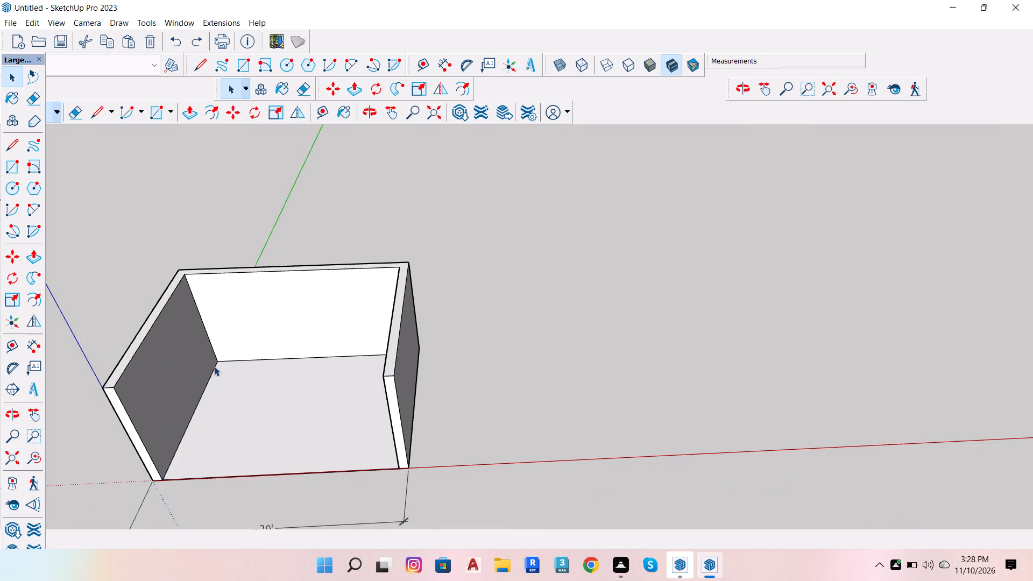
scroll(214, 366, "up", 14)
key("t")
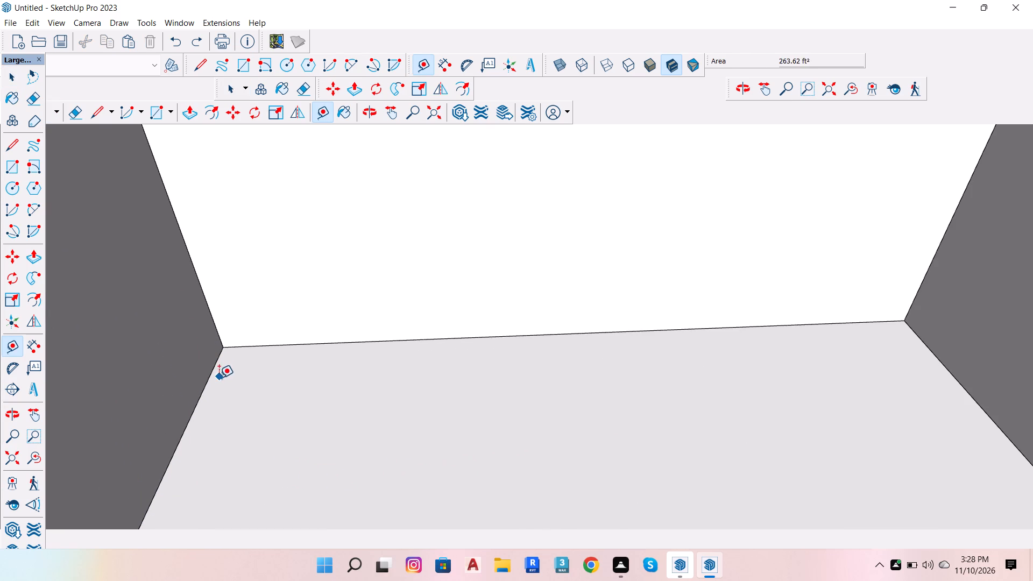
left_click(208, 387)
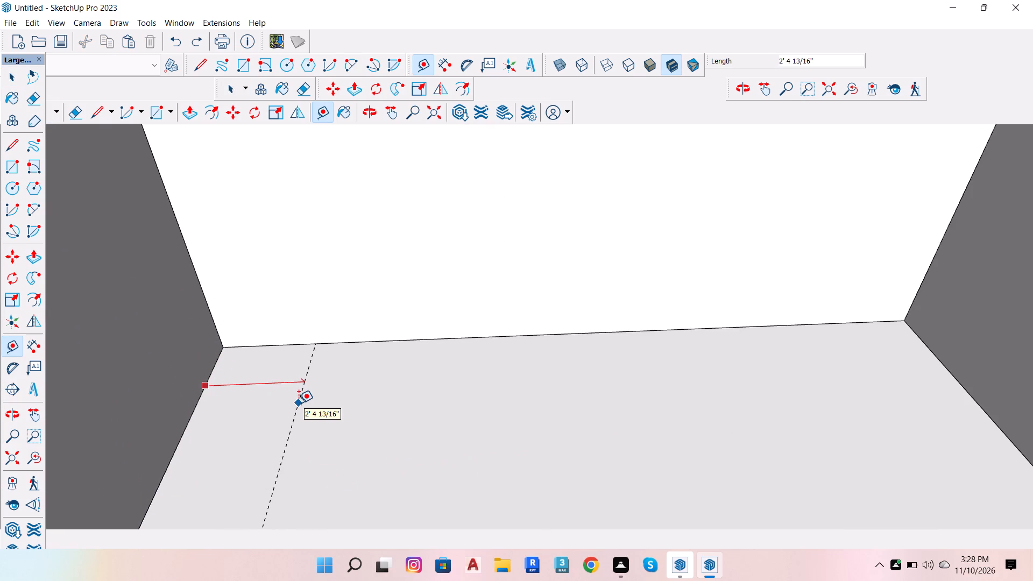
type("3'")
key("Return")
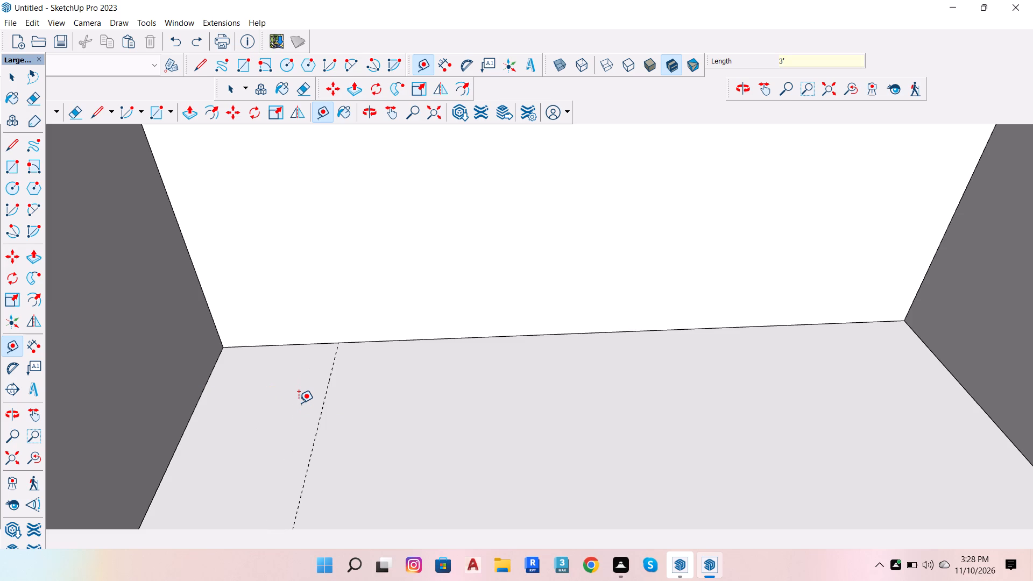
Start a second floor guide line with Tape Measure, parallel to the base of the back wall.
left_click(281, 346)
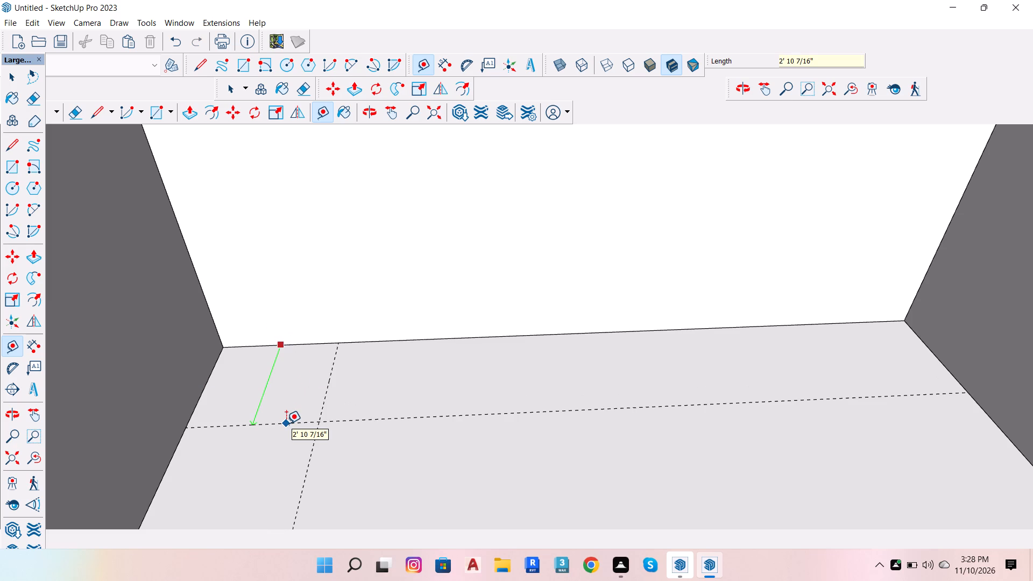
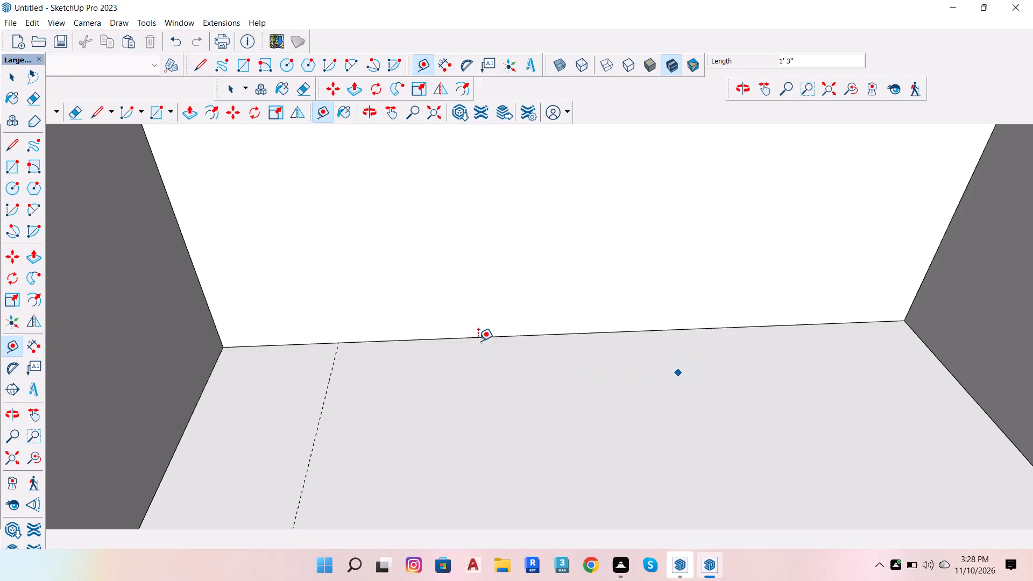
Place the floor guide line 3'4" from the base of the back wall.
left_click(484, 337)
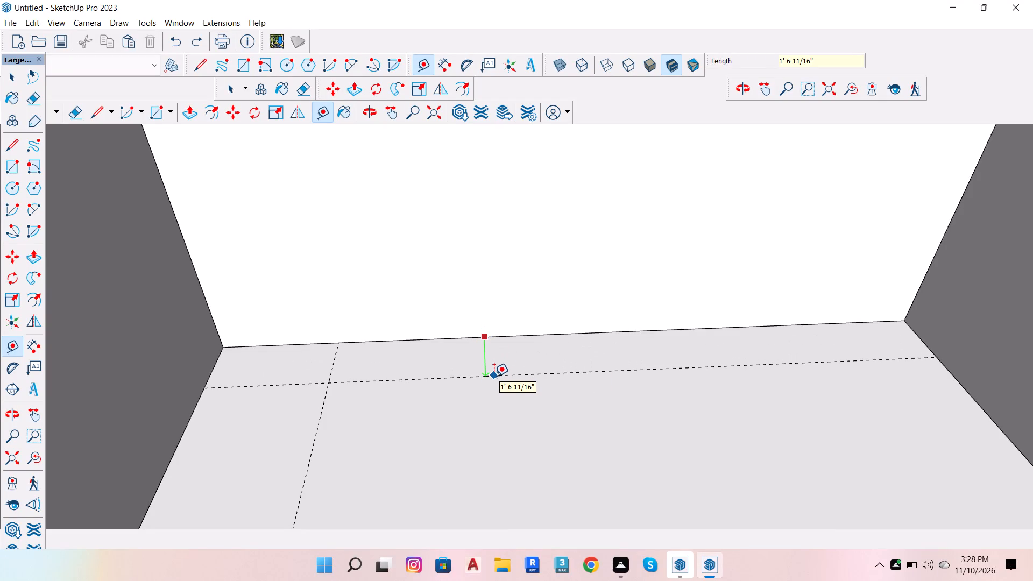
type("3'")
key("4")
key("Return")
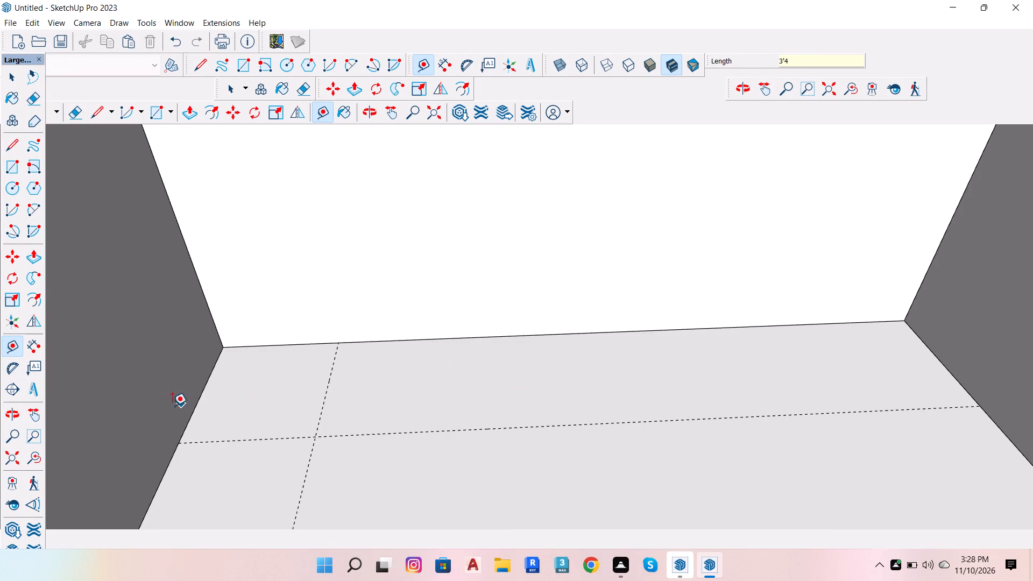
Place two floor guide lines parallel to the base of the left wall, 2" and 3" away from it.
left_click(186, 416)
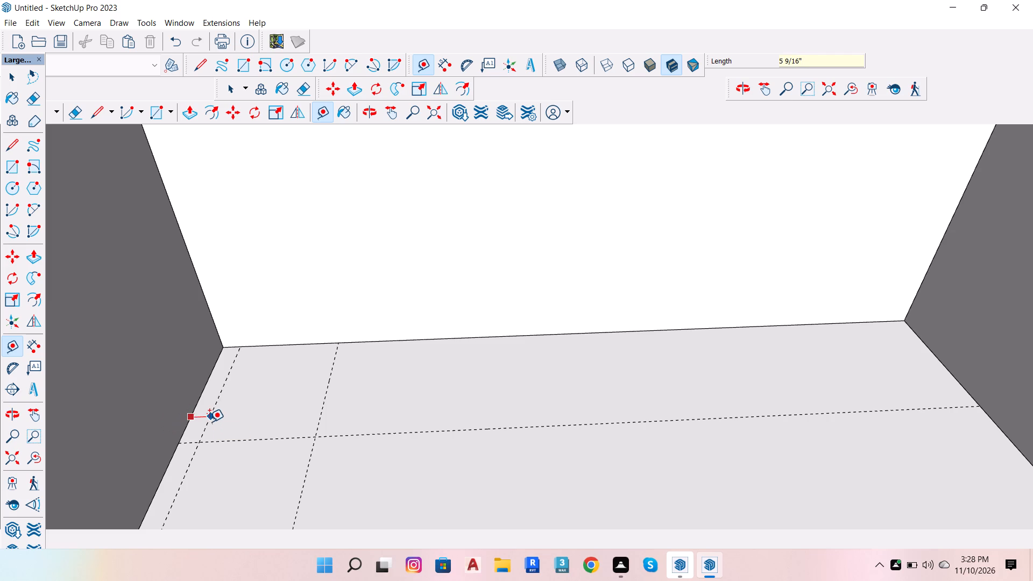
key("2")
key("Return")
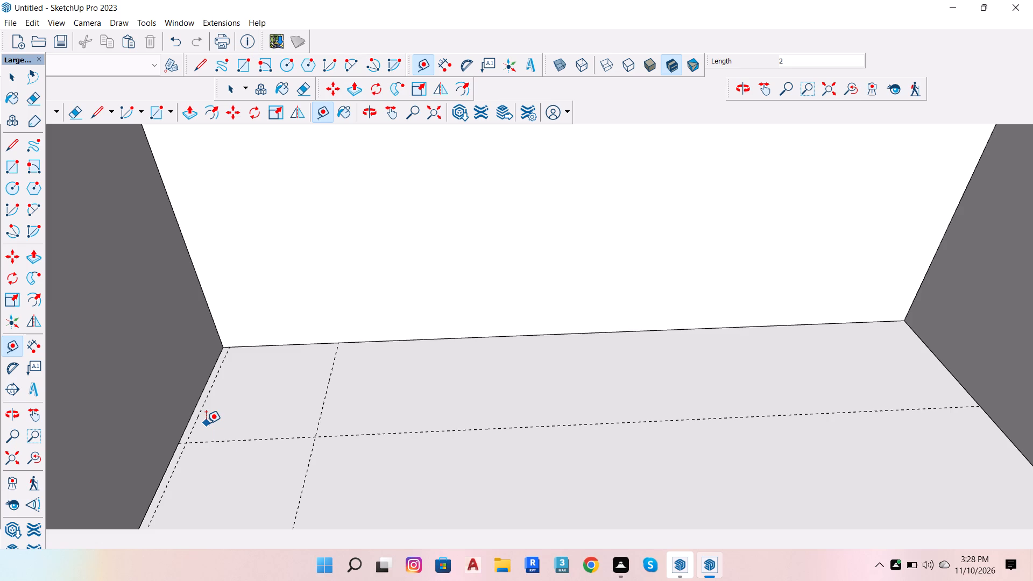
left_click(201, 393)
key("3")
key("Return")
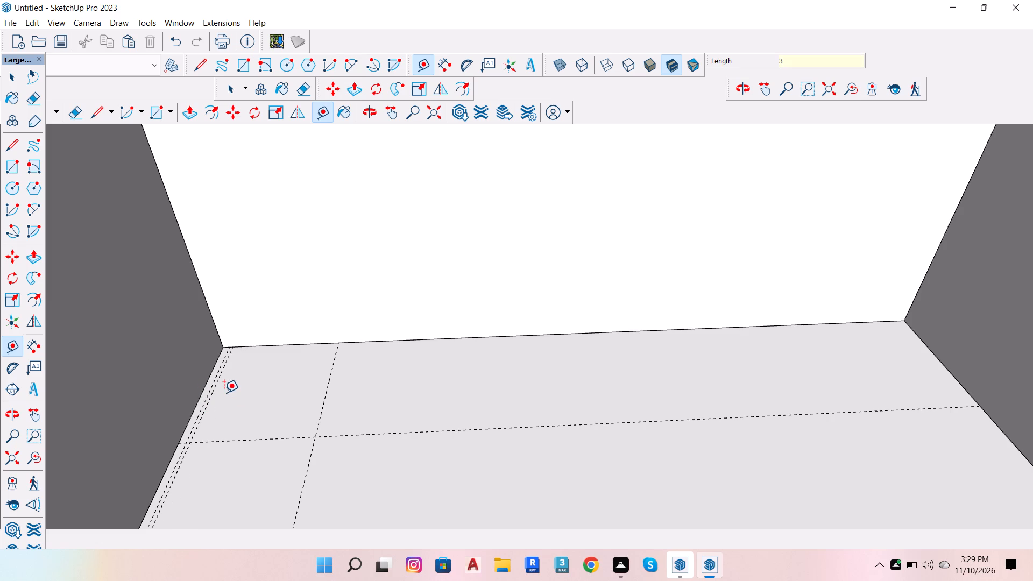
key("space")
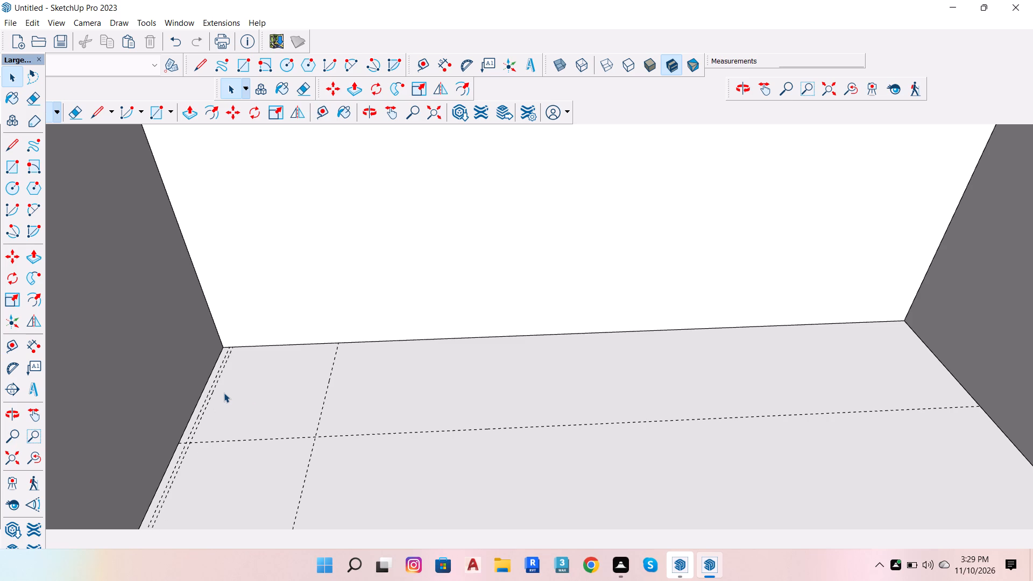
Draw a 2" by 2" rectangle on the floor in the corner between the left and back walls.
scroll(186, 255, "up", 5)
scroll(227, 429, "up", 6)
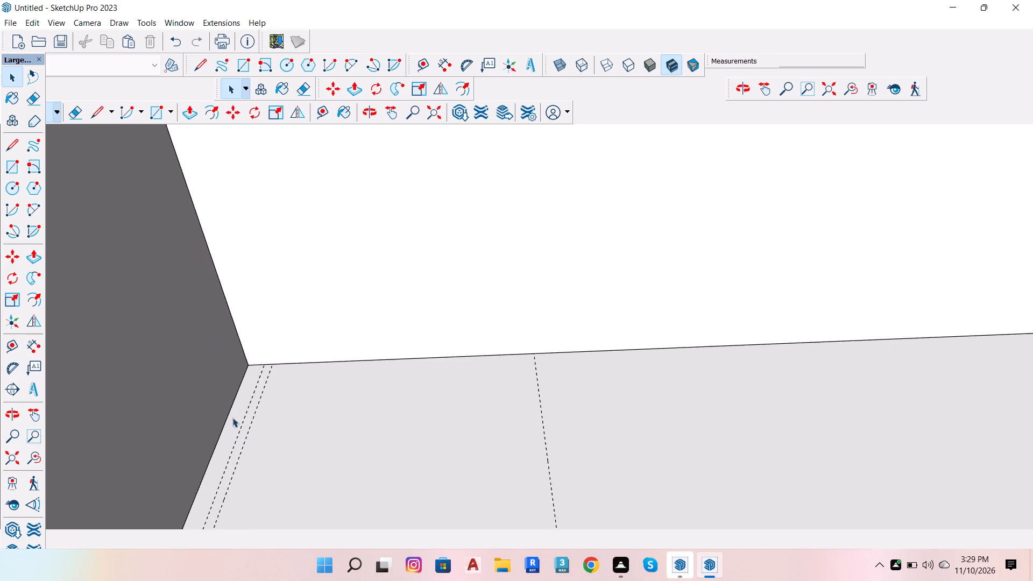
scroll(231, 405, "down", 1)
scroll(231, 398, "up", 6)
key("r")
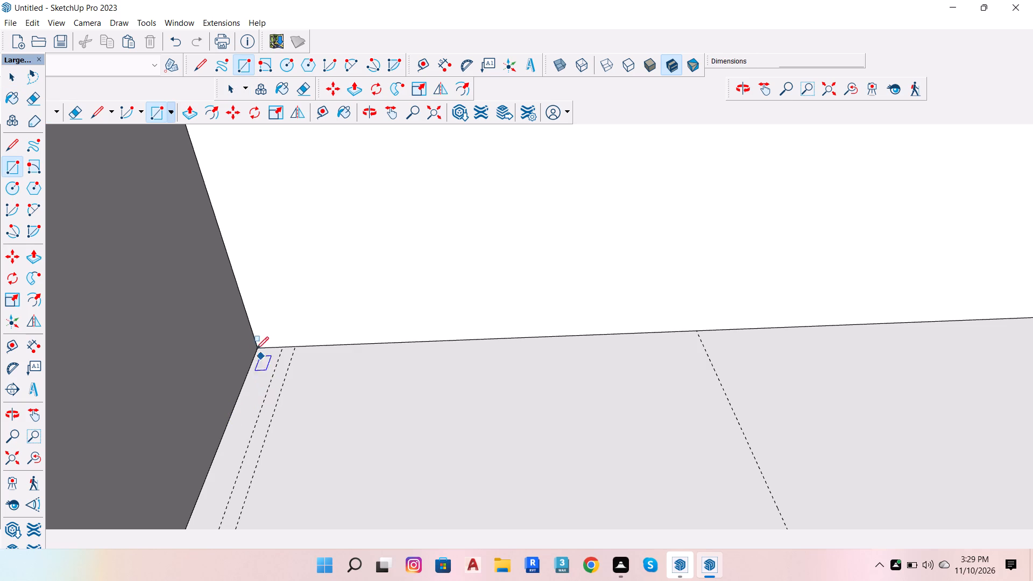
left_click(260, 345)
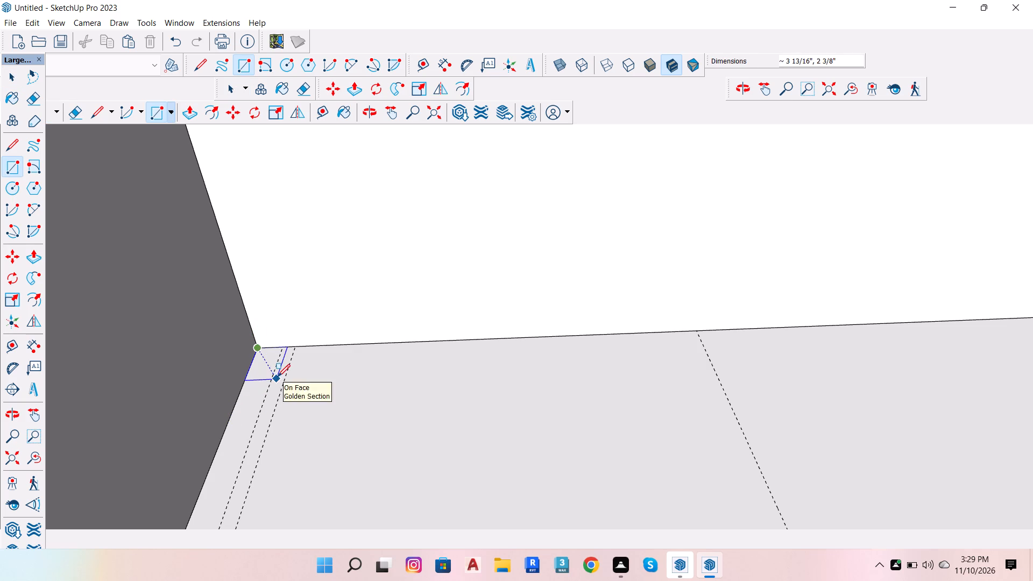
key("2")
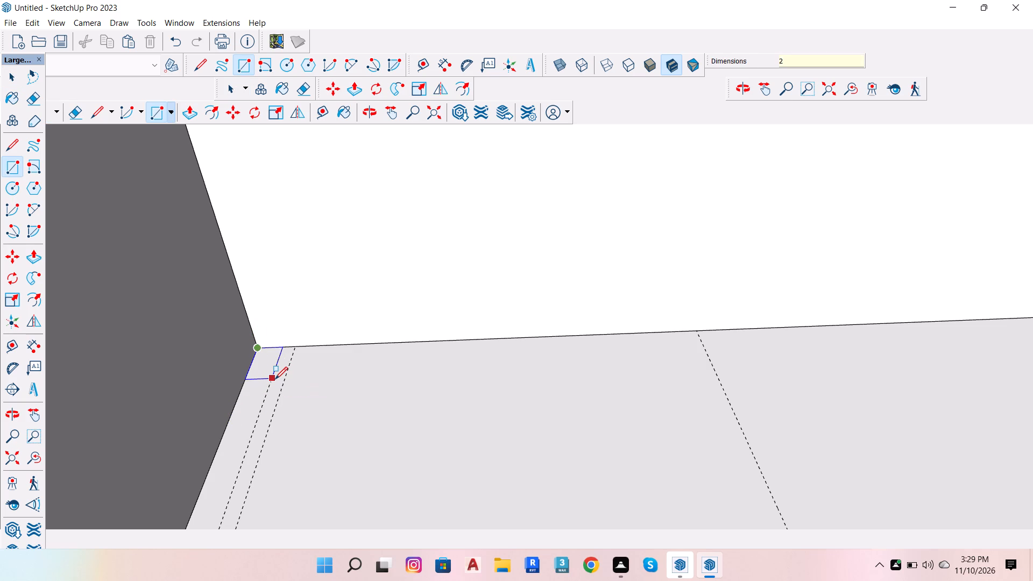
type(",2")
key("Return")
key("space")
Make the small corner square's face and edges into a group.
scroll(253, 346, "up", 6)
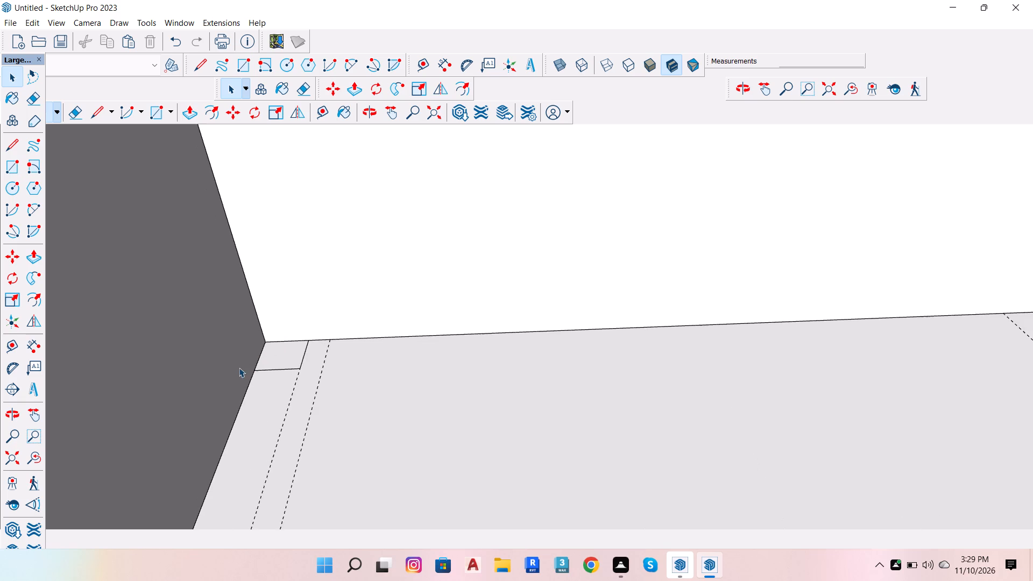
scroll(258, 363, "up", 6)
double_click(298, 357)
right_click(298, 357)
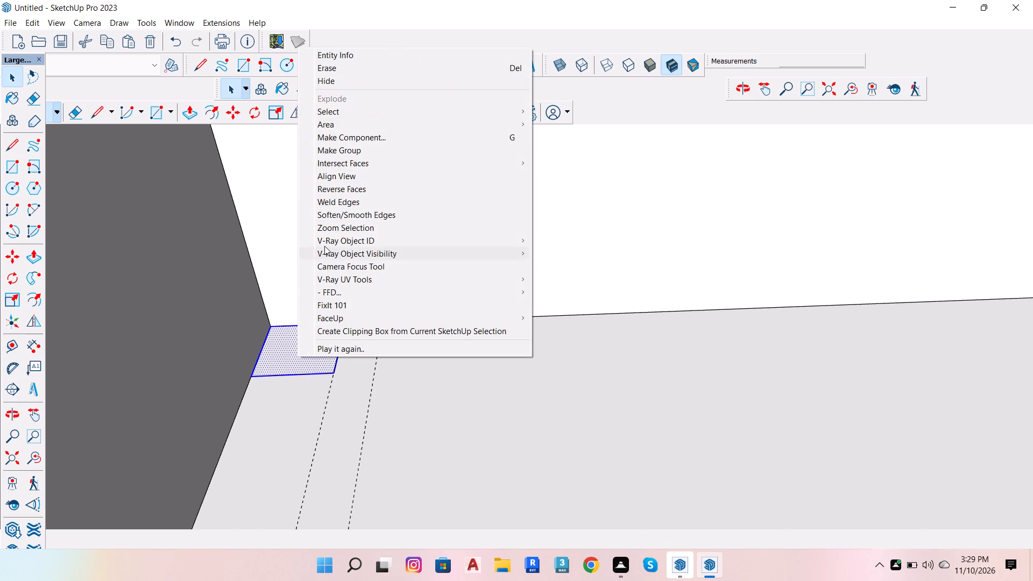
left_click(339, 150)
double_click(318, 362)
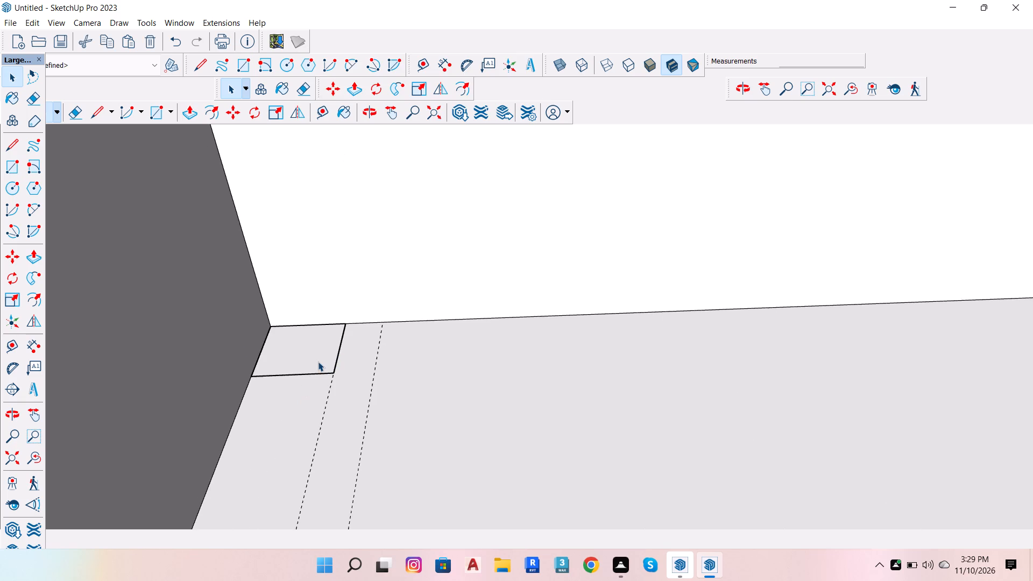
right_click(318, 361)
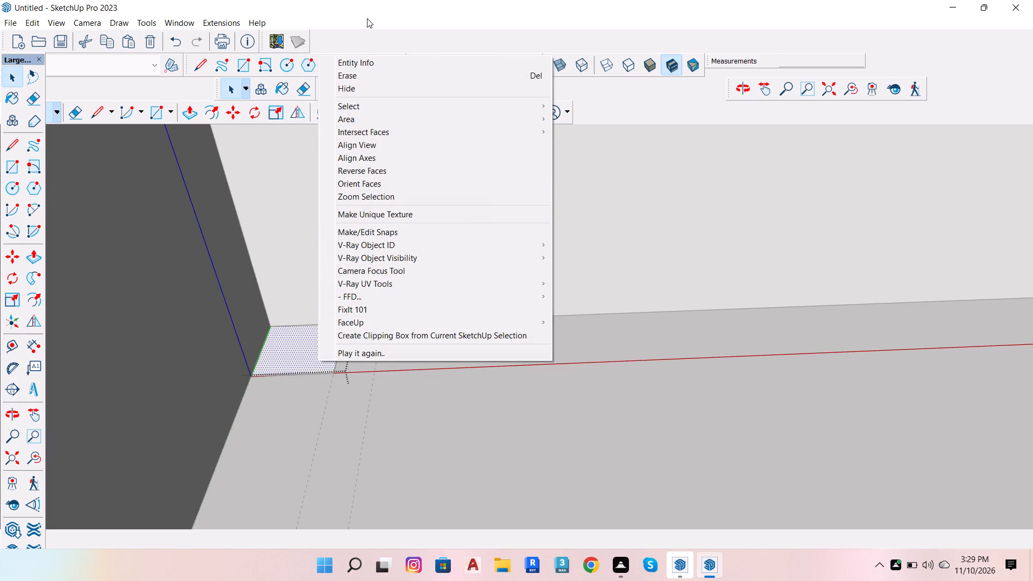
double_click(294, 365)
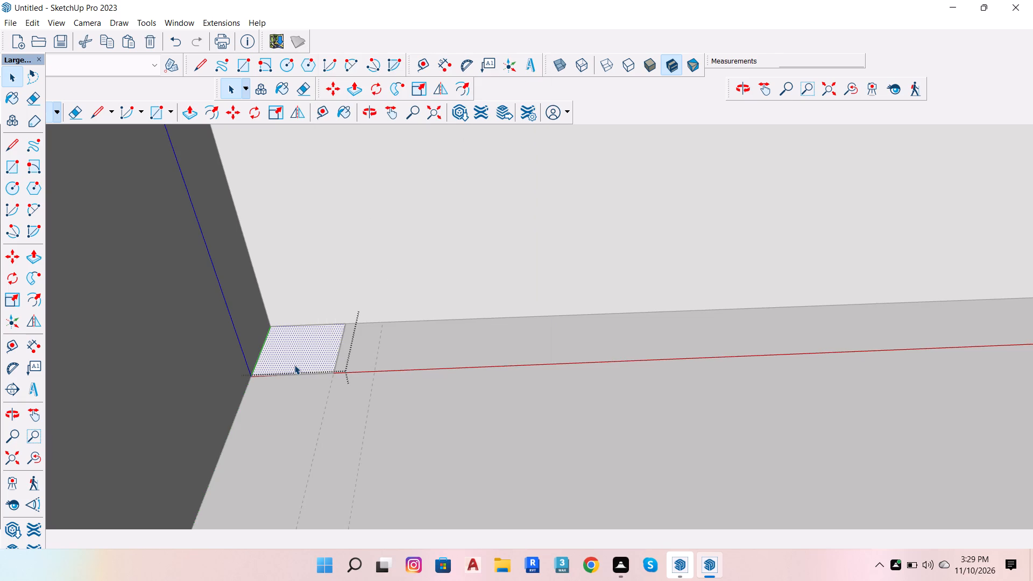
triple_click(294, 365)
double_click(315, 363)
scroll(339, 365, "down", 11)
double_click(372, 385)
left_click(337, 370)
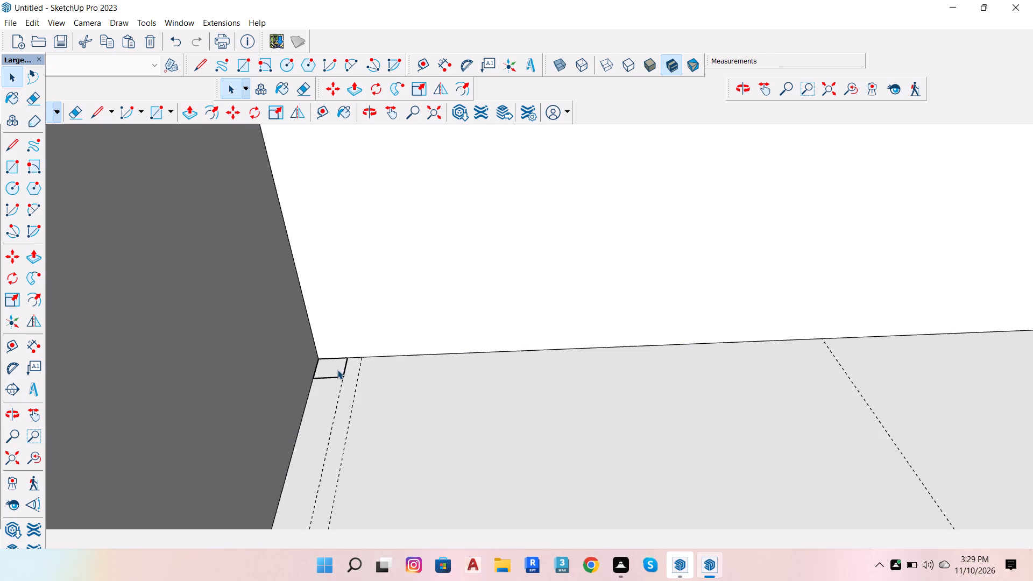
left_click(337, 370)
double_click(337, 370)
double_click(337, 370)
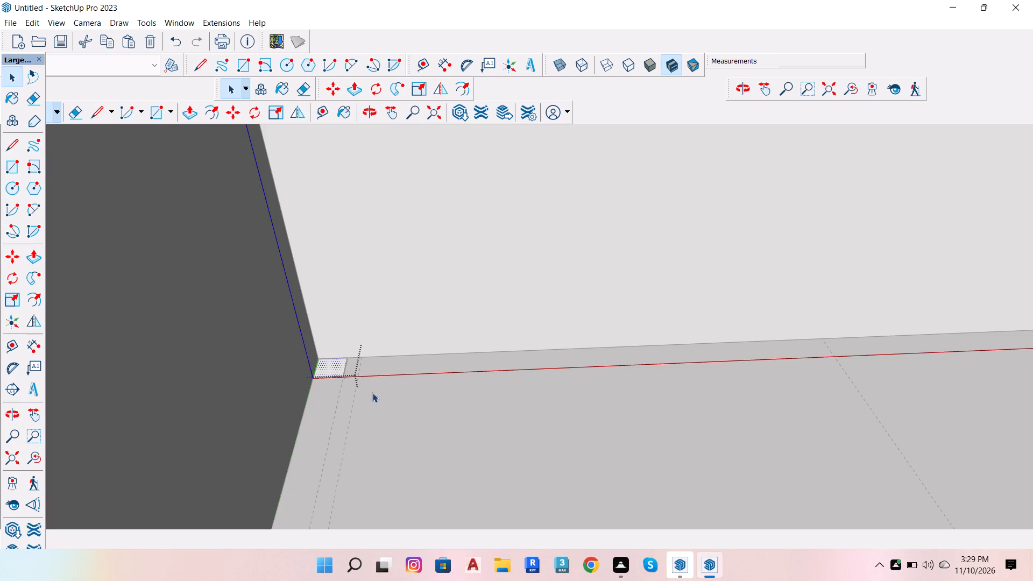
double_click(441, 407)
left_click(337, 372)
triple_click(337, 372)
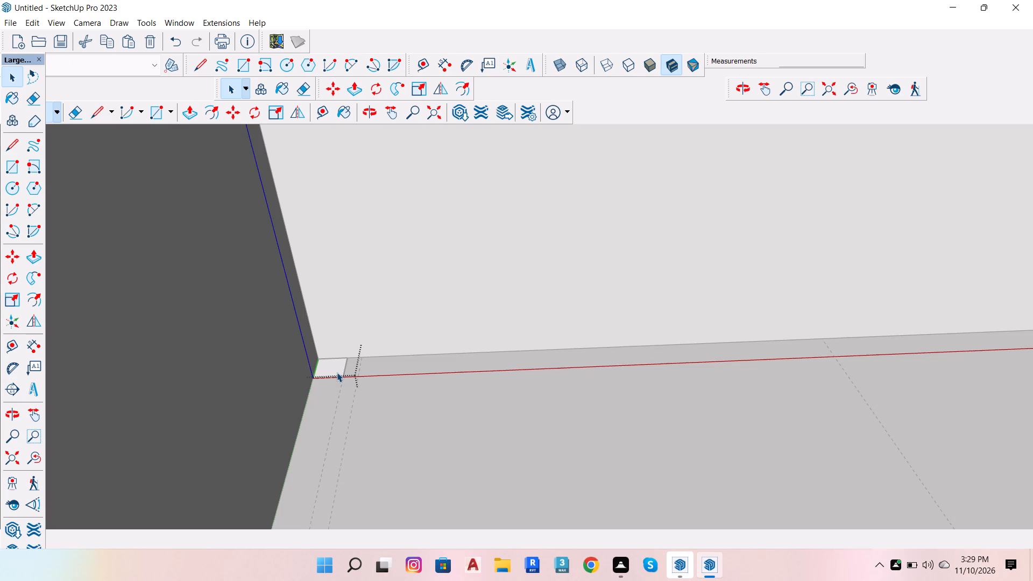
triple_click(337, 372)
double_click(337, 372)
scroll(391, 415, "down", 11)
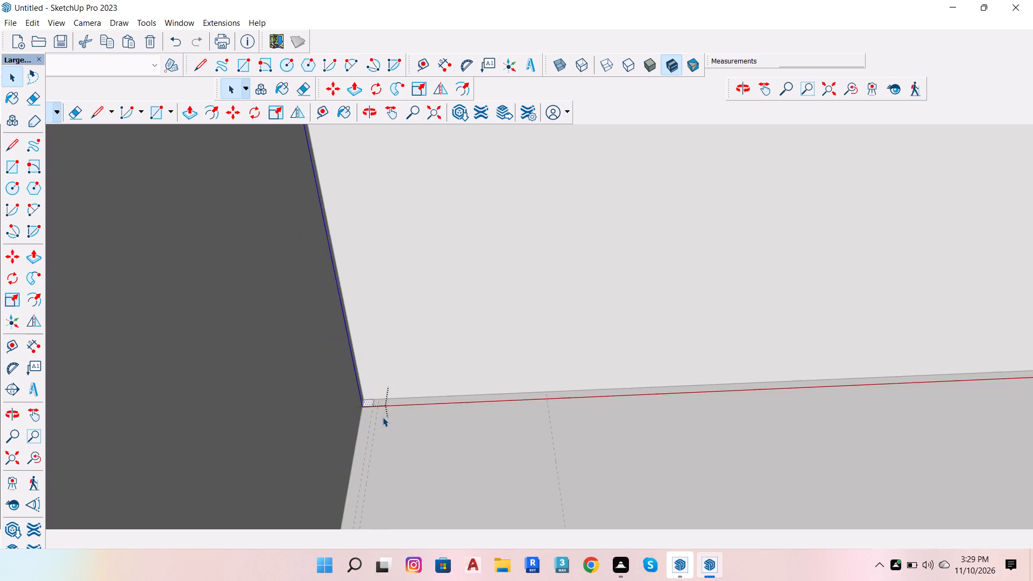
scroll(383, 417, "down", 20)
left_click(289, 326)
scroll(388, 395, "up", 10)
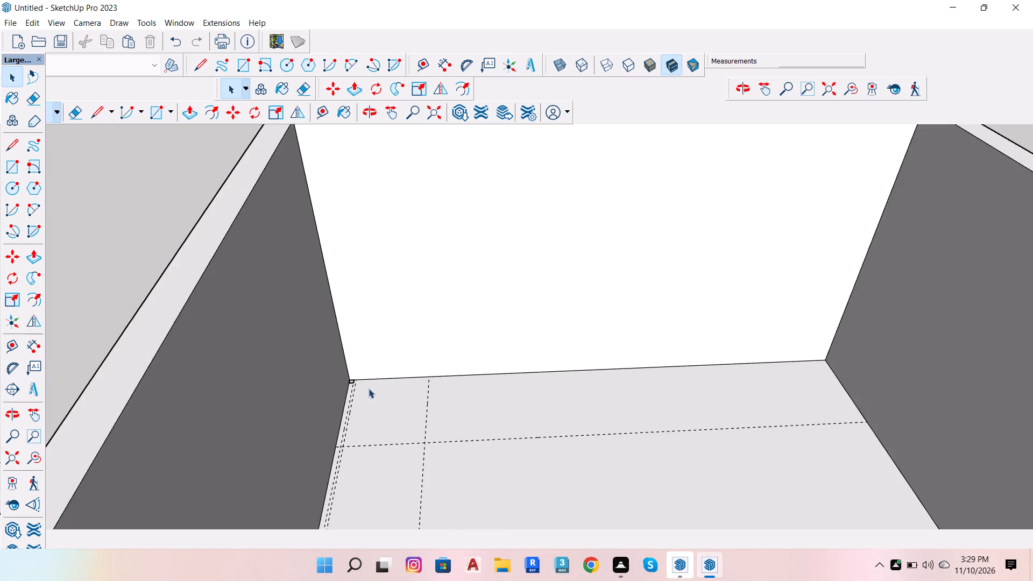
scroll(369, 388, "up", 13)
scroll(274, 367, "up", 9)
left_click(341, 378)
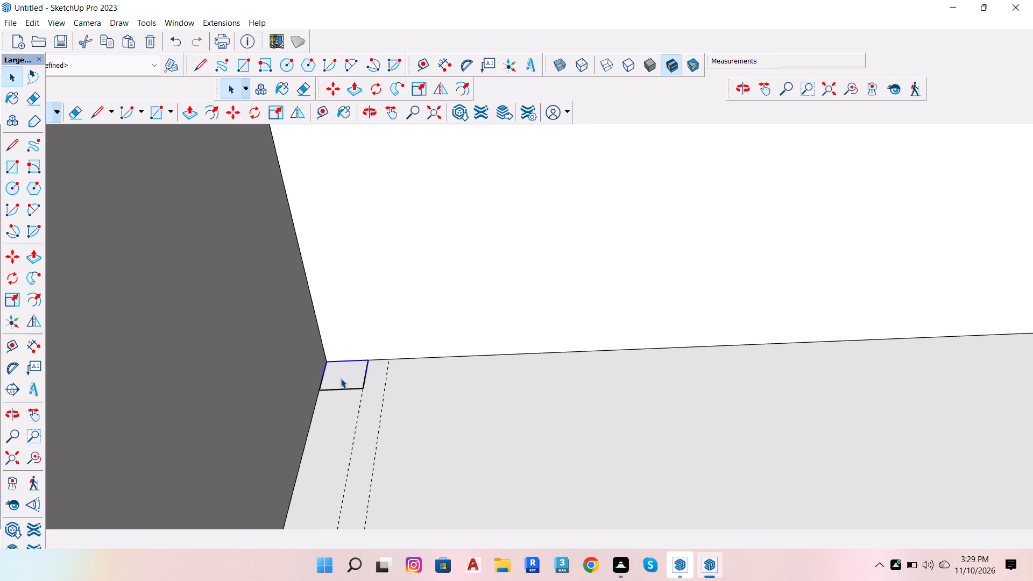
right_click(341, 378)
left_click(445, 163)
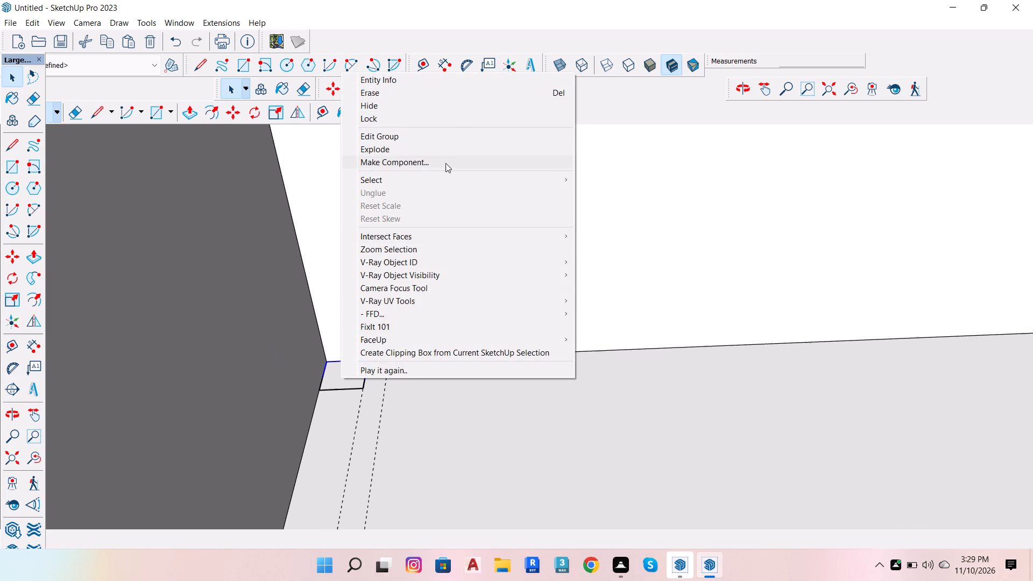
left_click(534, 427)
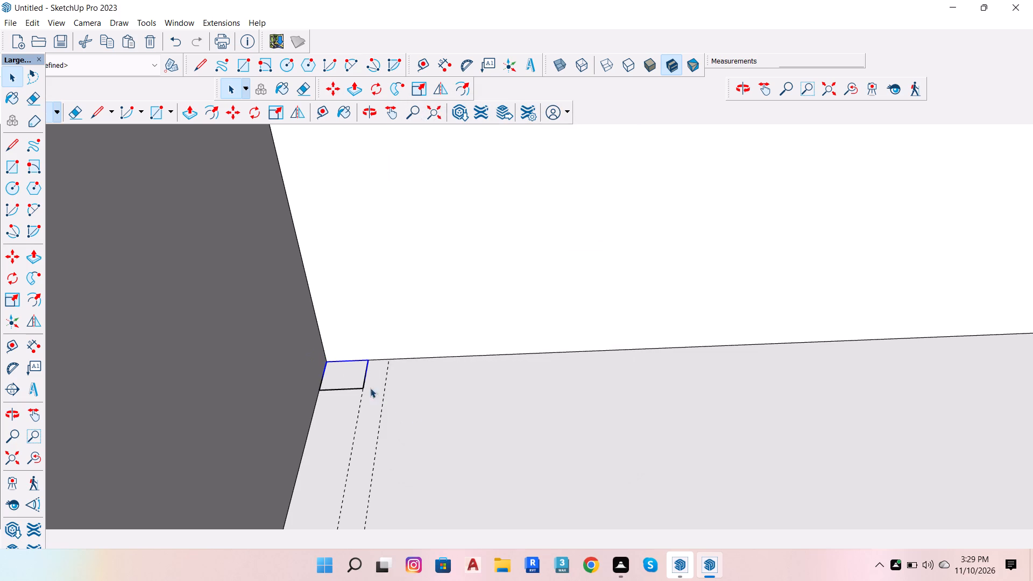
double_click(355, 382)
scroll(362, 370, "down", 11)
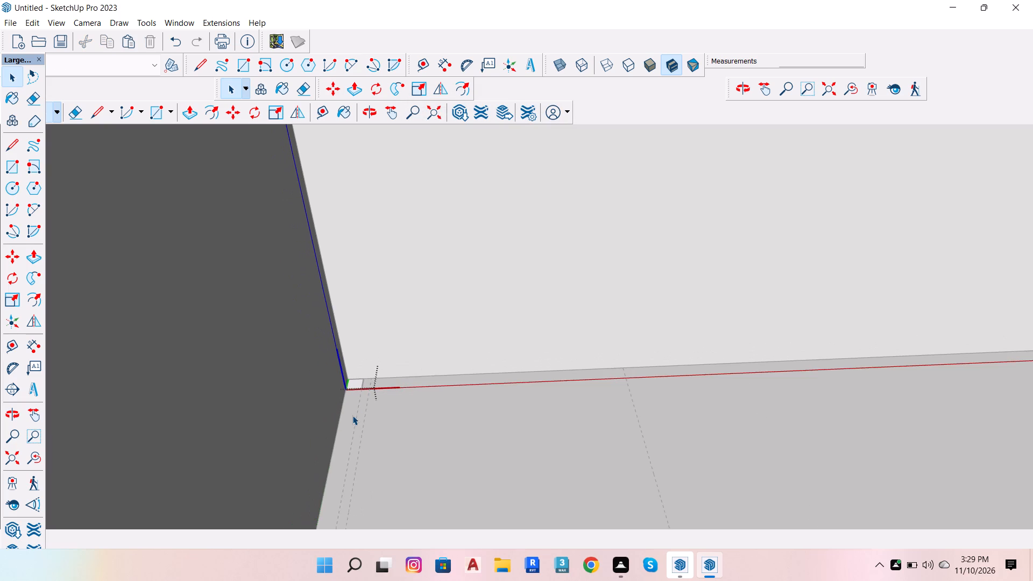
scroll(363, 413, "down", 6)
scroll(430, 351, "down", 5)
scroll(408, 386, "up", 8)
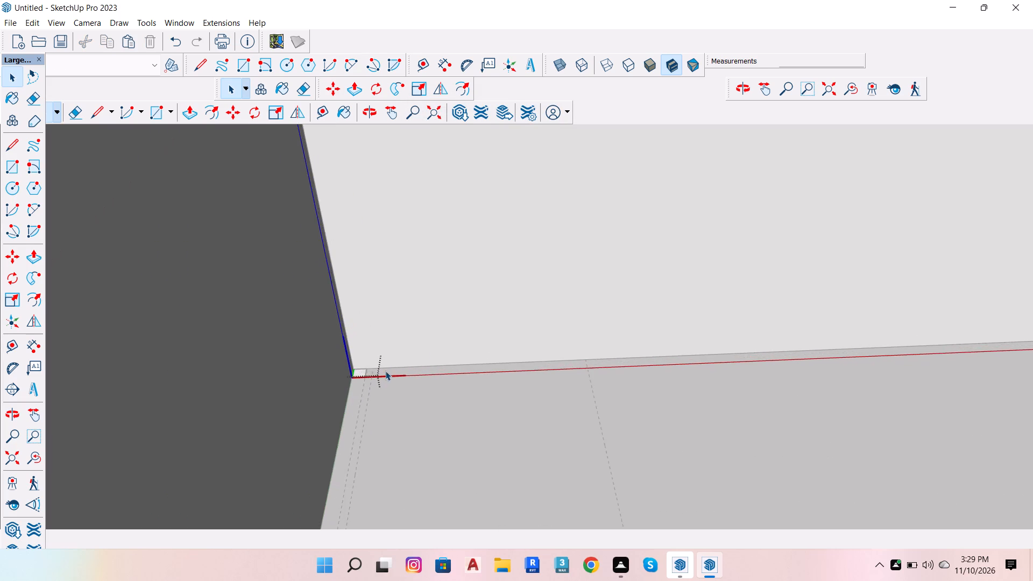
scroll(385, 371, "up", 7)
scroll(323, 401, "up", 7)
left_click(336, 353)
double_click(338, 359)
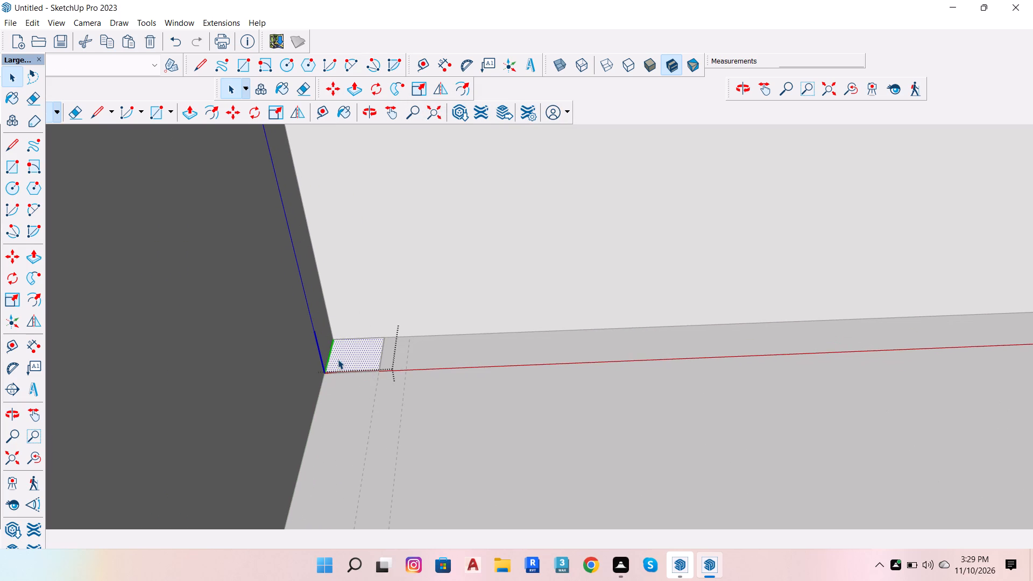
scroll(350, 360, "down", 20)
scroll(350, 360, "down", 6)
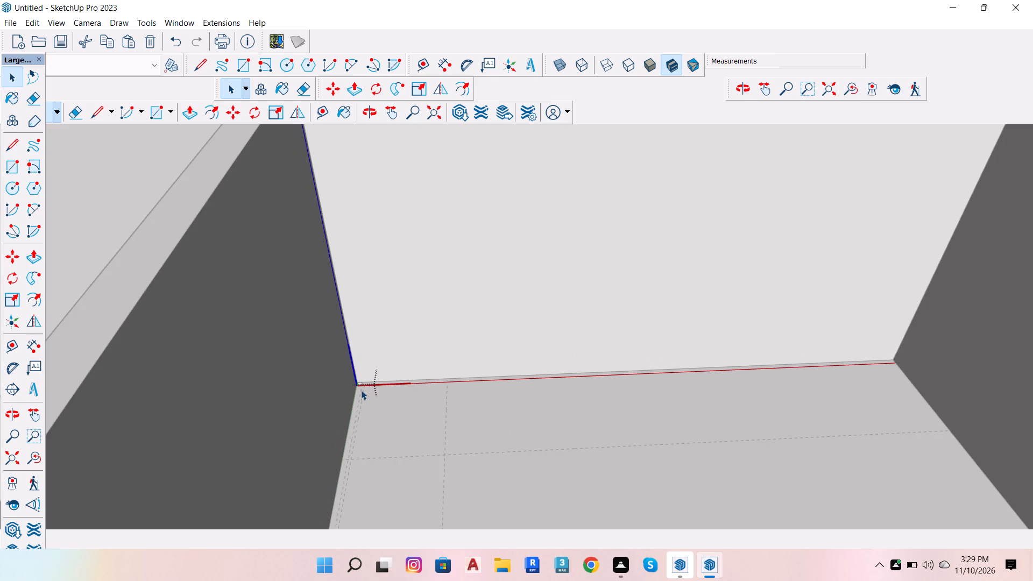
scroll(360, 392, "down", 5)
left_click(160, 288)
Open the group of the 2" square in the corner between the left and back walls for editing.
scroll(379, 422, "up", 20)
scroll(379, 422, "up", 1)
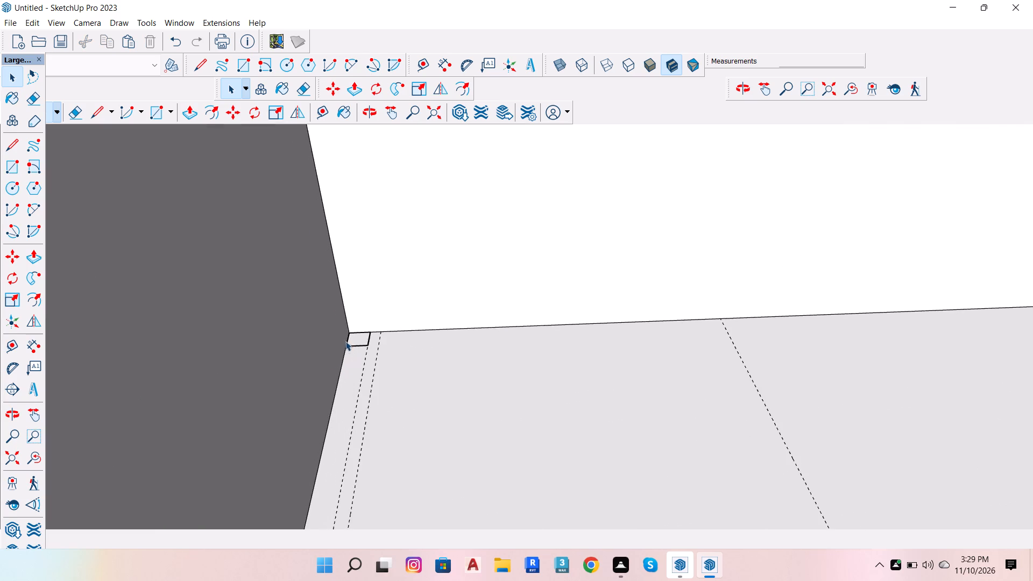
scroll(350, 341, "up", 7)
left_click(356, 339)
scroll(362, 330, "up", 5)
left_click(362, 330)
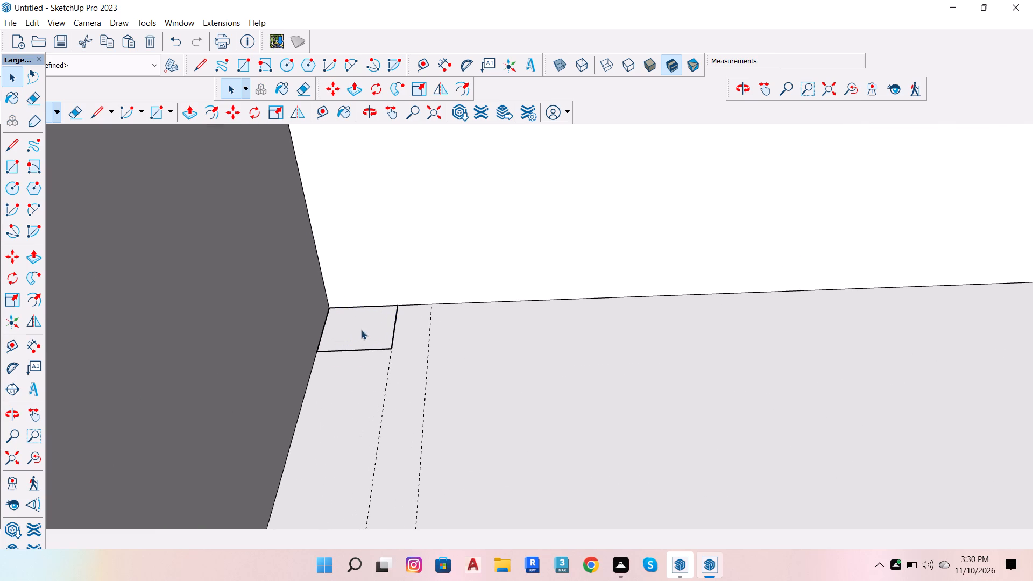
double_click(366, 342, "shift")
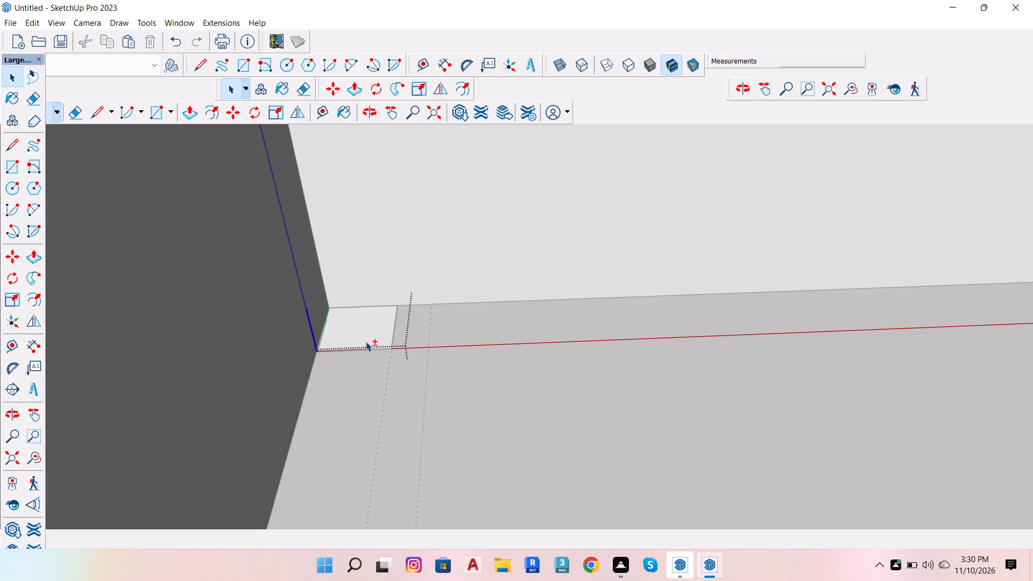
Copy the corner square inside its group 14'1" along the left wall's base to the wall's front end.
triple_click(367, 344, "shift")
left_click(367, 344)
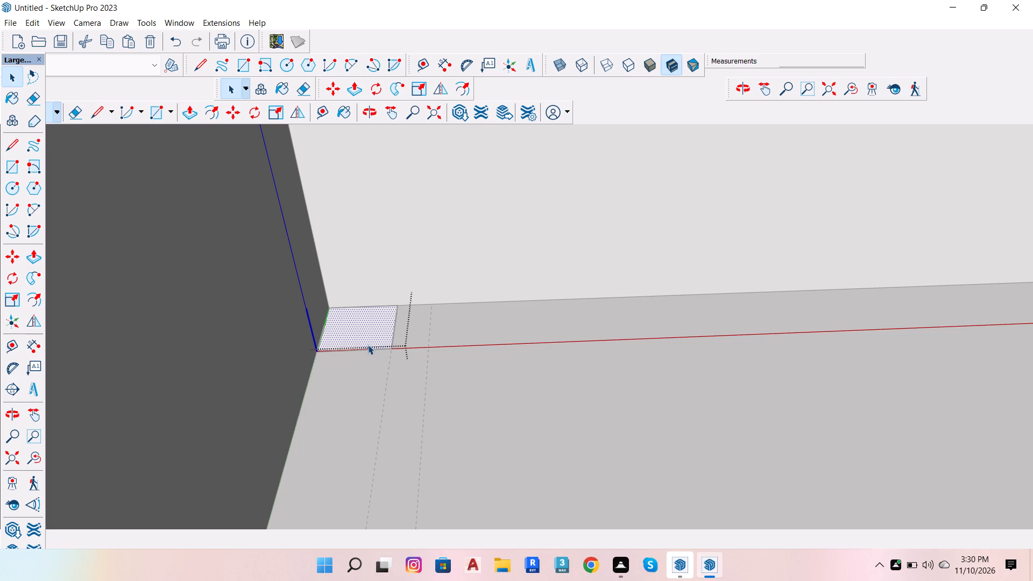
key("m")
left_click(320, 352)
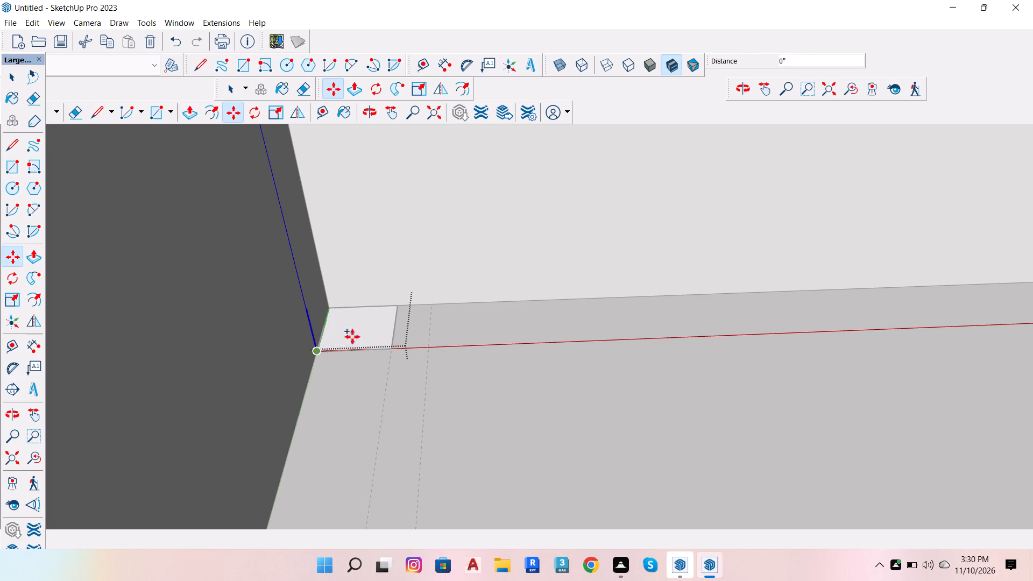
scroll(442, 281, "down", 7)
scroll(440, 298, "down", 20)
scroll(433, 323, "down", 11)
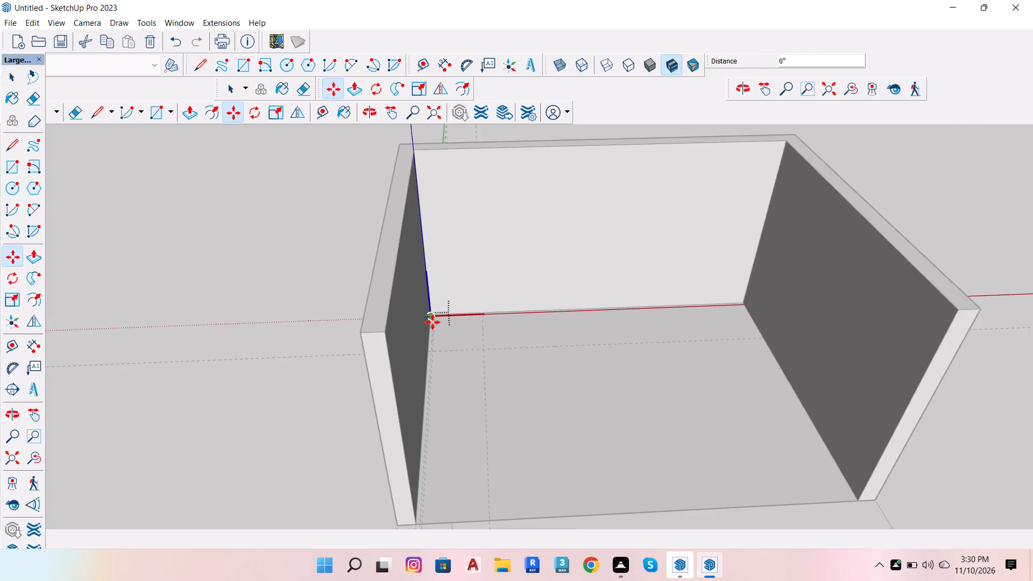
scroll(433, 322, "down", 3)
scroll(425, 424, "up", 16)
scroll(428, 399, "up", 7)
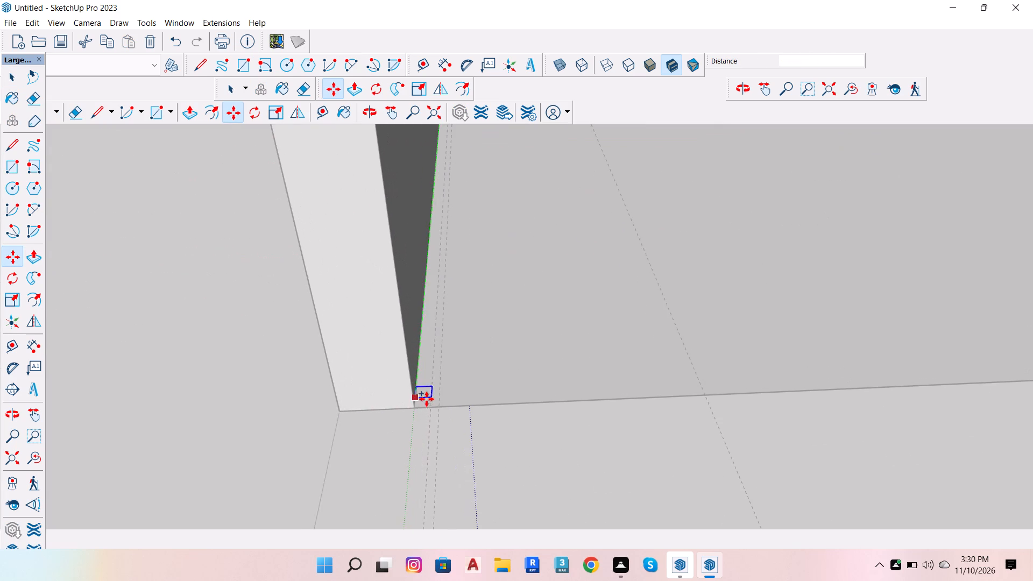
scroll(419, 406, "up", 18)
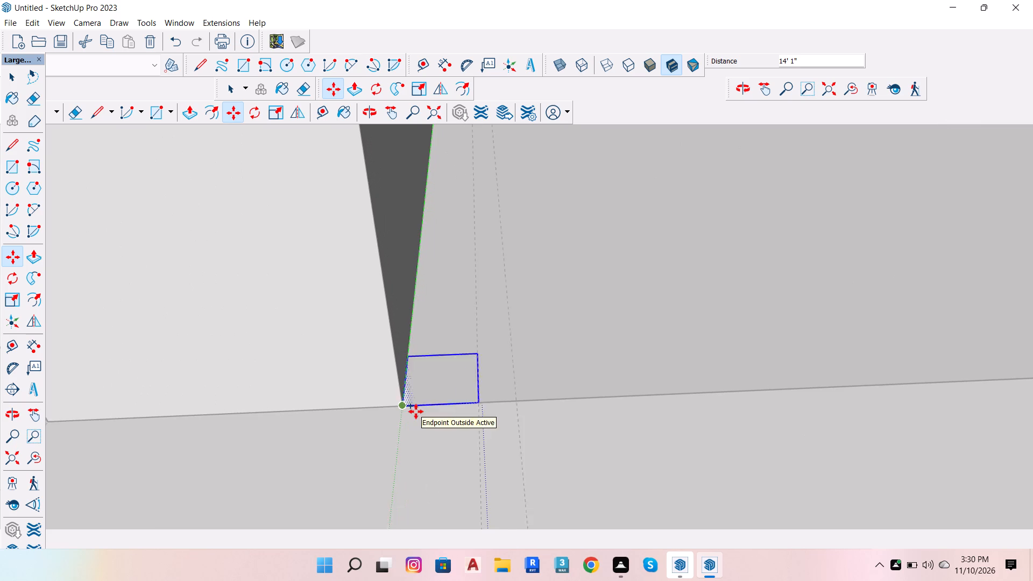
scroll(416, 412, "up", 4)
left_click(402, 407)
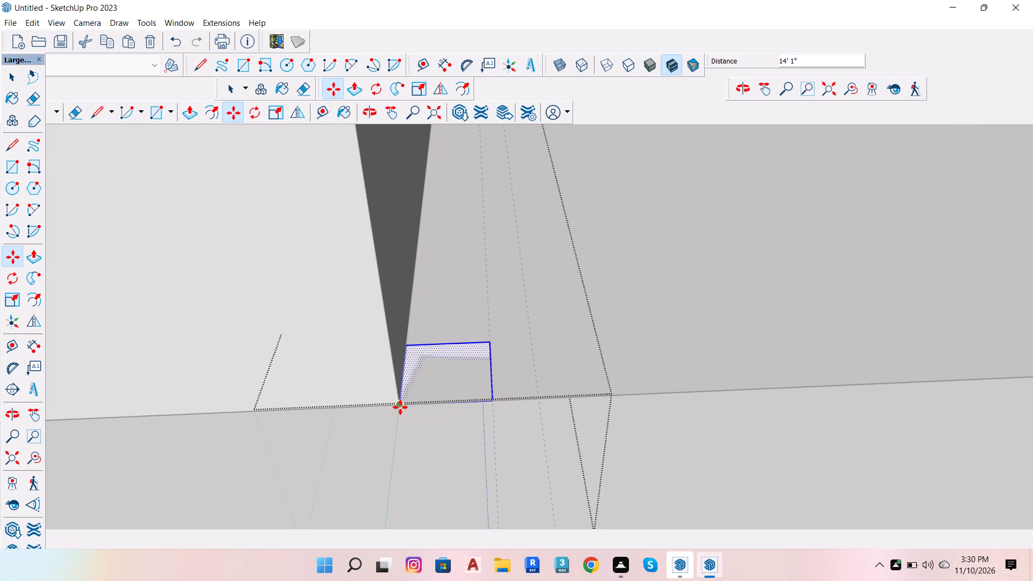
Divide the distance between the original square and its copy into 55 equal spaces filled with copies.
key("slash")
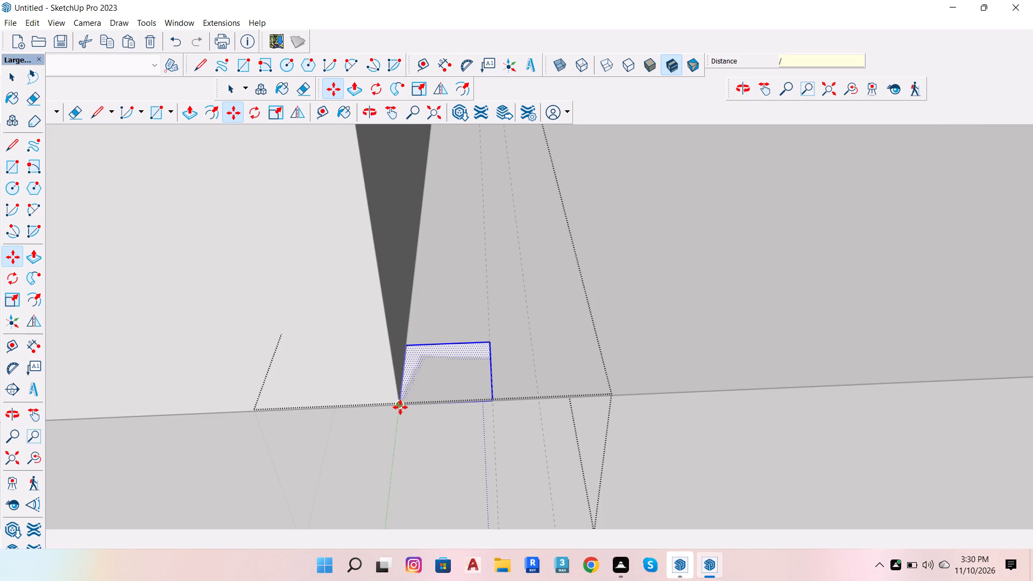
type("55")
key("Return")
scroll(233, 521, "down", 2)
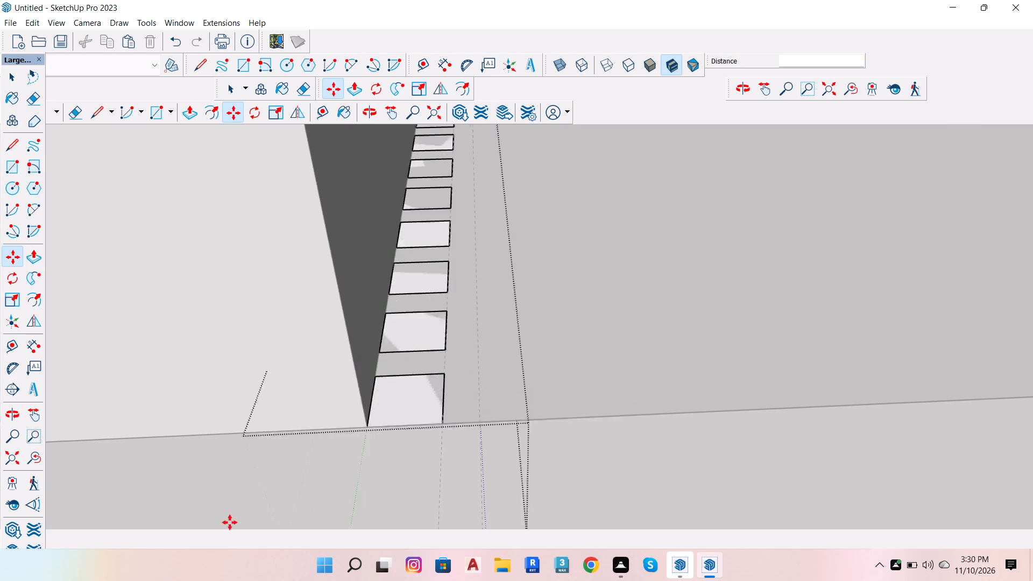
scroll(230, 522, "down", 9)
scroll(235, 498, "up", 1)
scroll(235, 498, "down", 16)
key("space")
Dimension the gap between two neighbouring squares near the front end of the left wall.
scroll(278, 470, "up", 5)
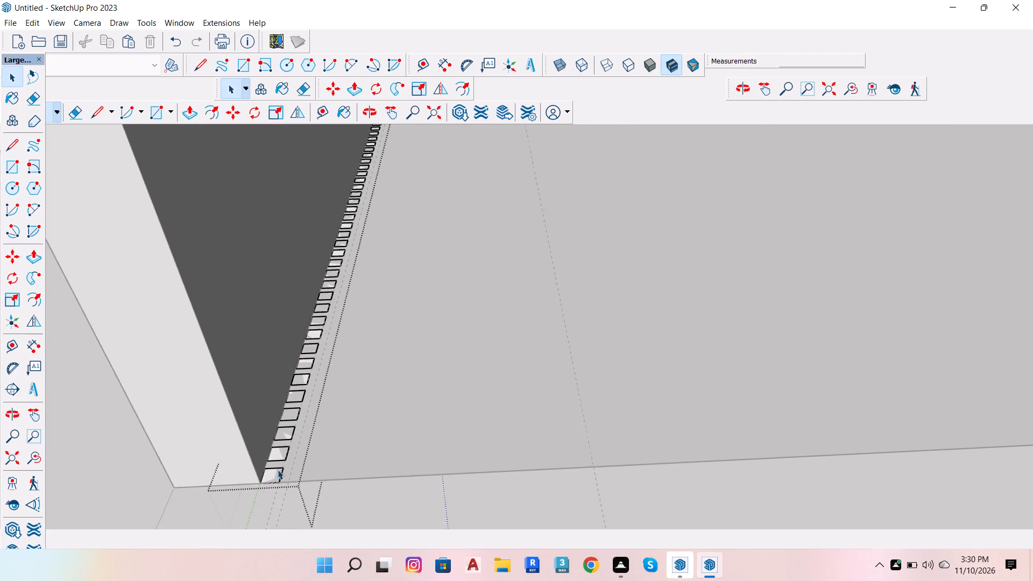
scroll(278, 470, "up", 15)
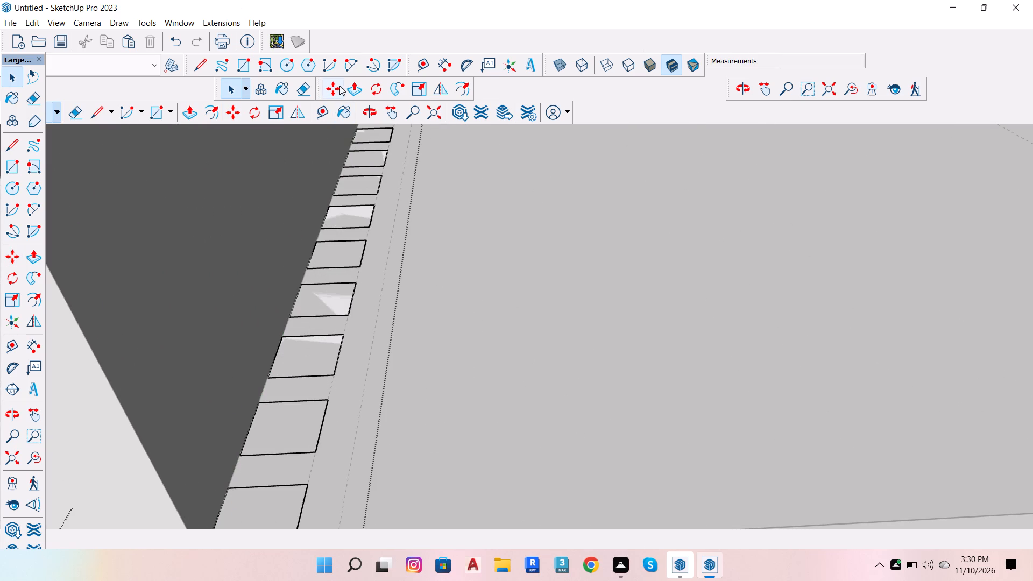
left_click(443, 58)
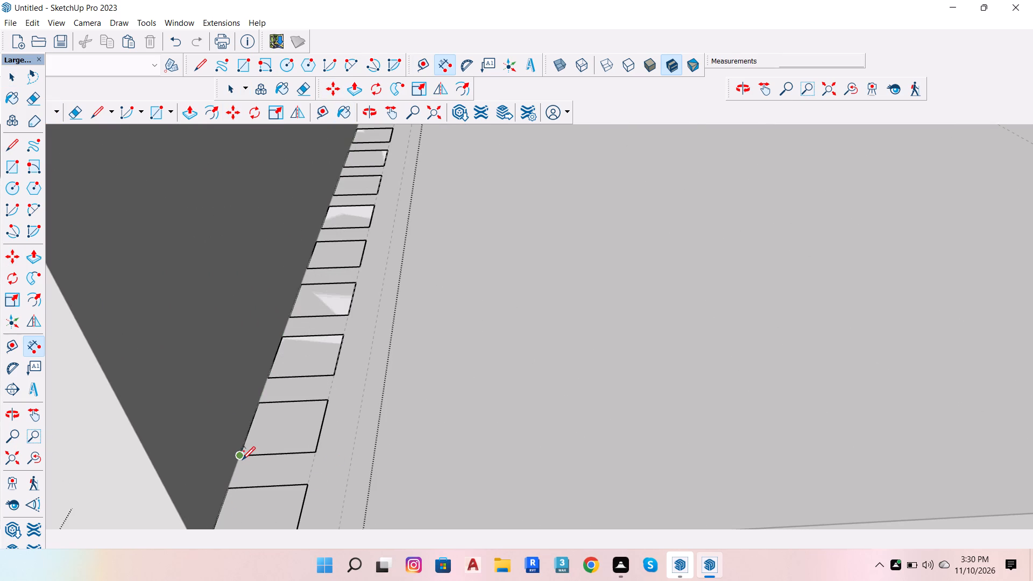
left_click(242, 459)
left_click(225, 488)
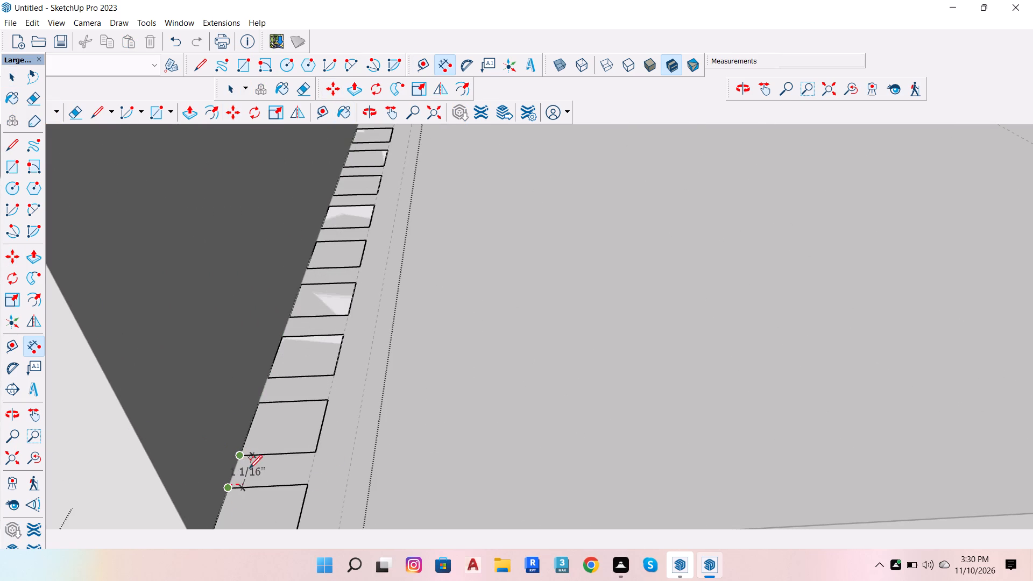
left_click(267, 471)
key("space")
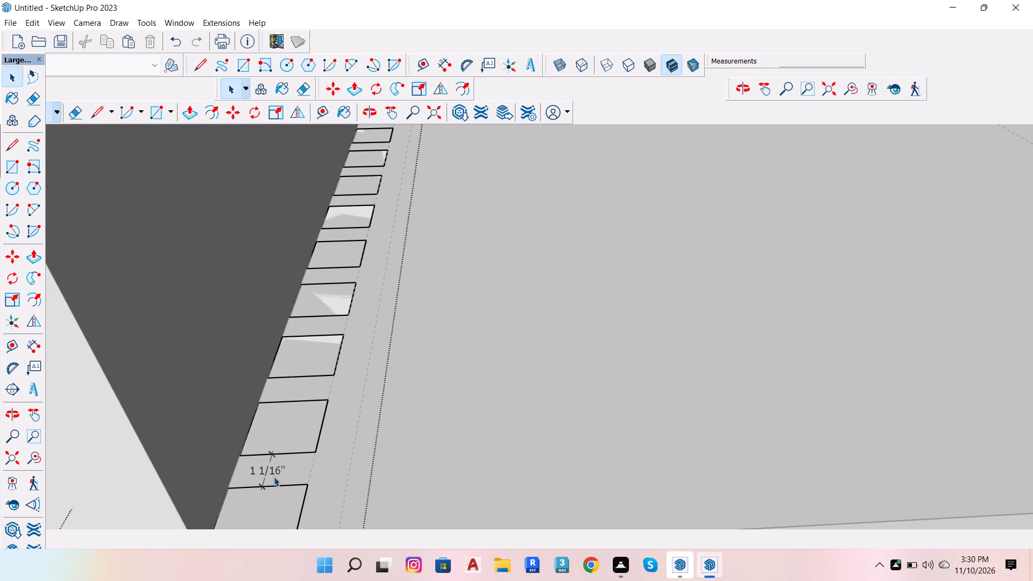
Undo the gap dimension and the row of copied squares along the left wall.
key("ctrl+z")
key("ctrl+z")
Copy the corner square inside its group 14'1" along the left wall's base to the wall's front end.
scroll(286, 479, "down", 4)
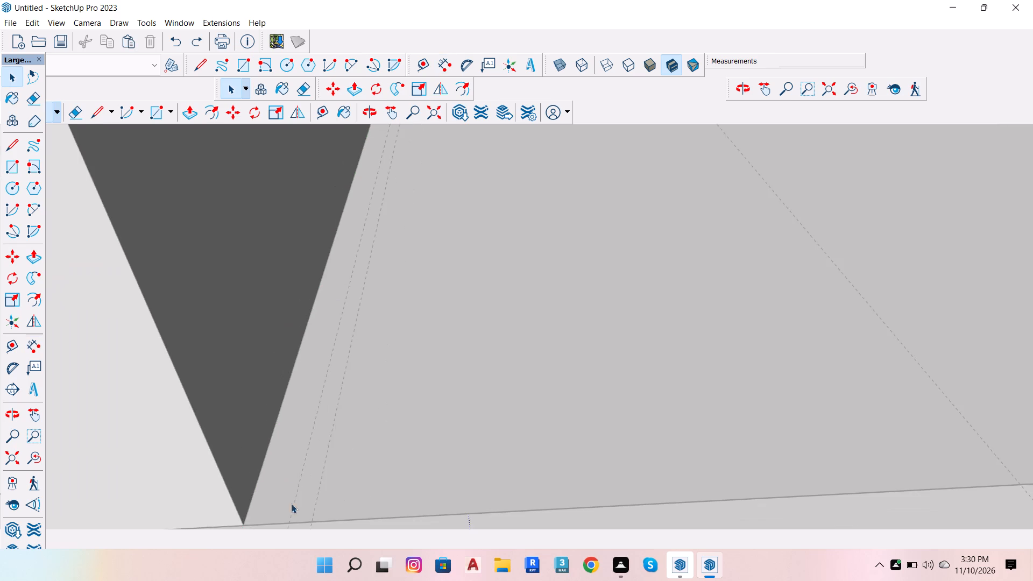
scroll(291, 504, "down", 20)
scroll(291, 504, "down", 11)
scroll(342, 182, "up", 20)
scroll(342, 182, "up", 11)
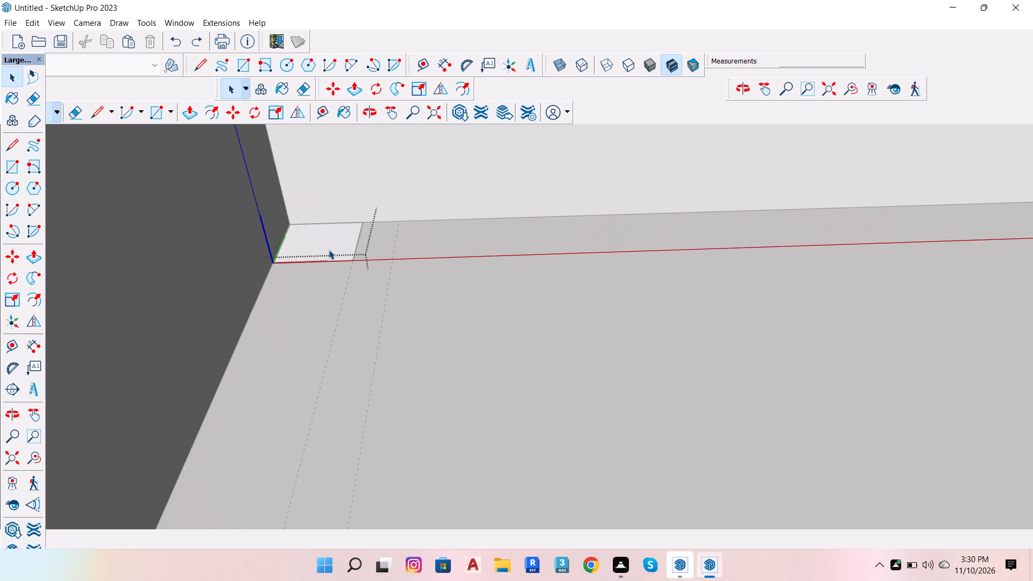
double_click(329, 250)
key("m")
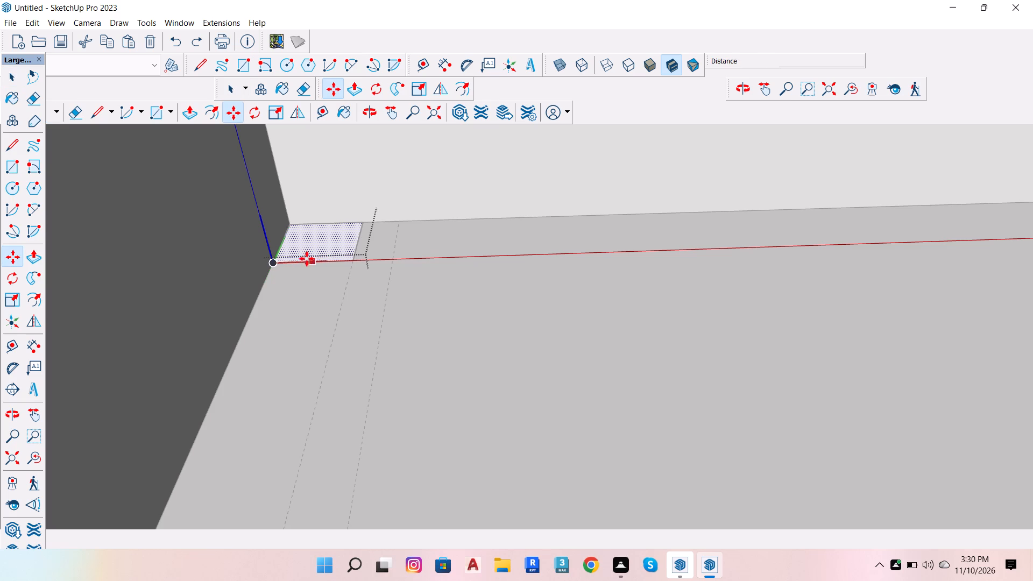
left_click(273, 265)
scroll(345, 226, "down", 16)
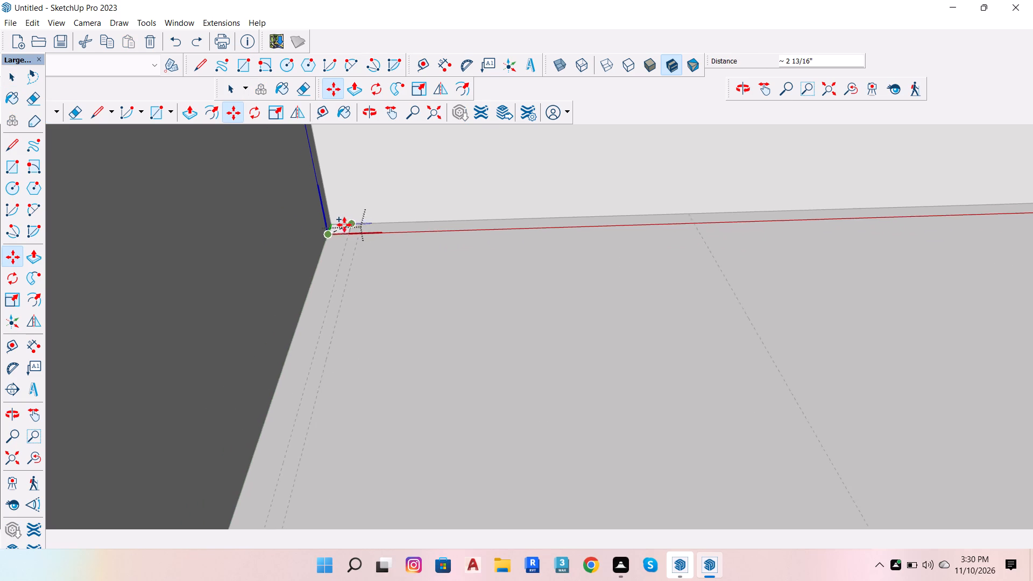
scroll(344, 225, "down", 20)
scroll(344, 225, "down", 2)
scroll(315, 345, "up", 9)
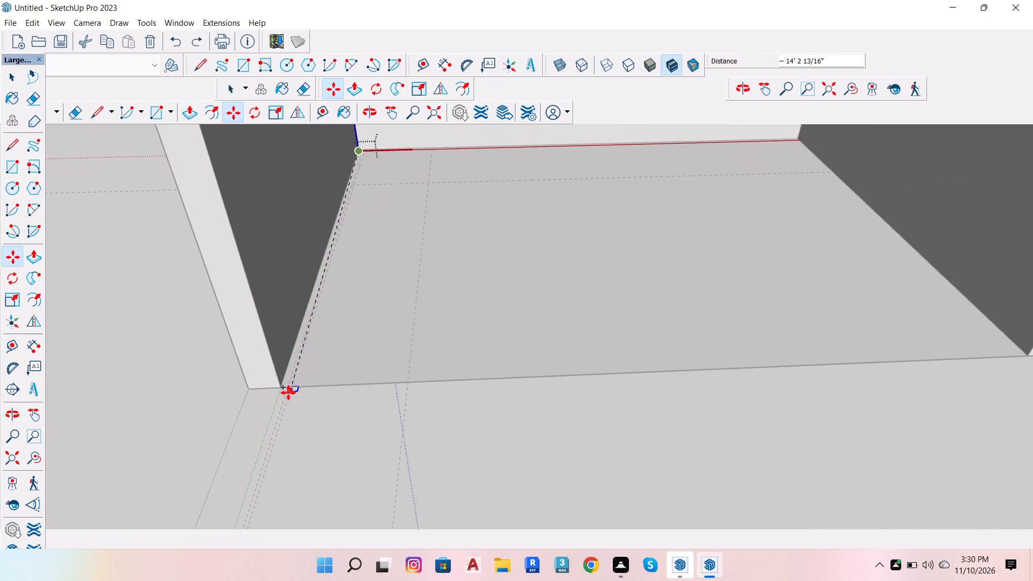
scroll(288, 393, "up", 19)
scroll(271, 389, "up", 6)
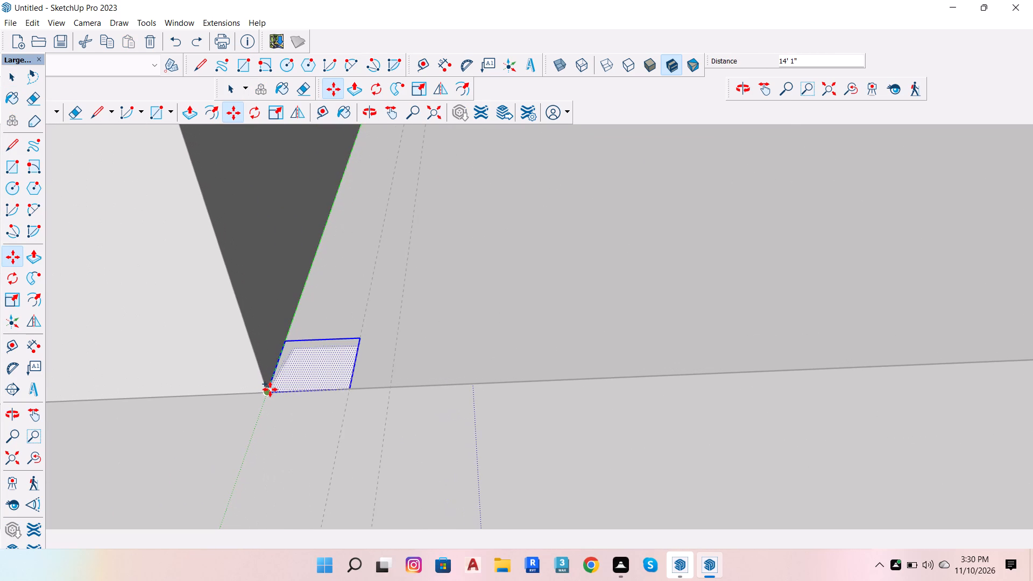
left_click(265, 394)
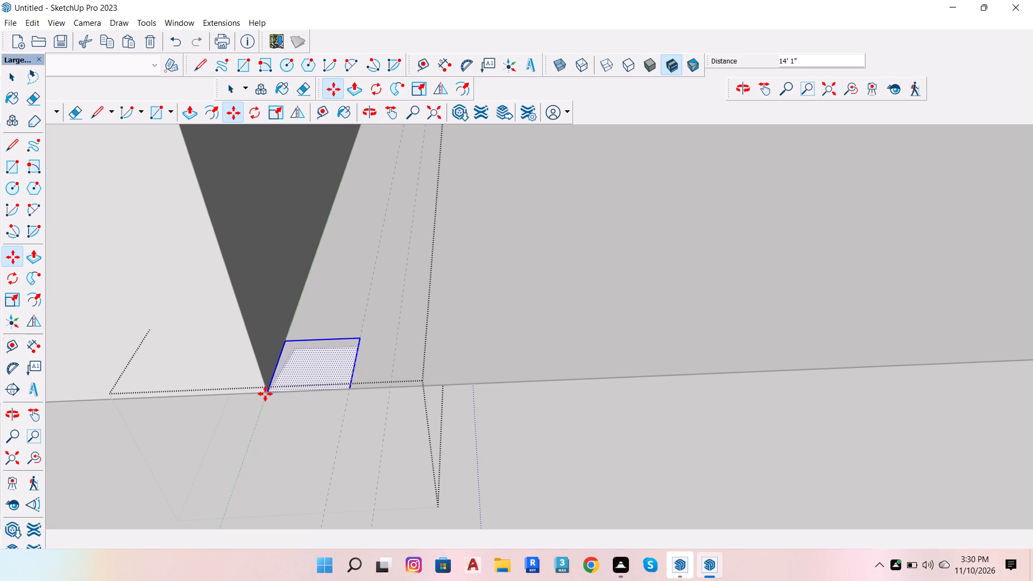
Divide the distance between the original square and its copy into 65 equal spaces filled with copies.
type("/6")
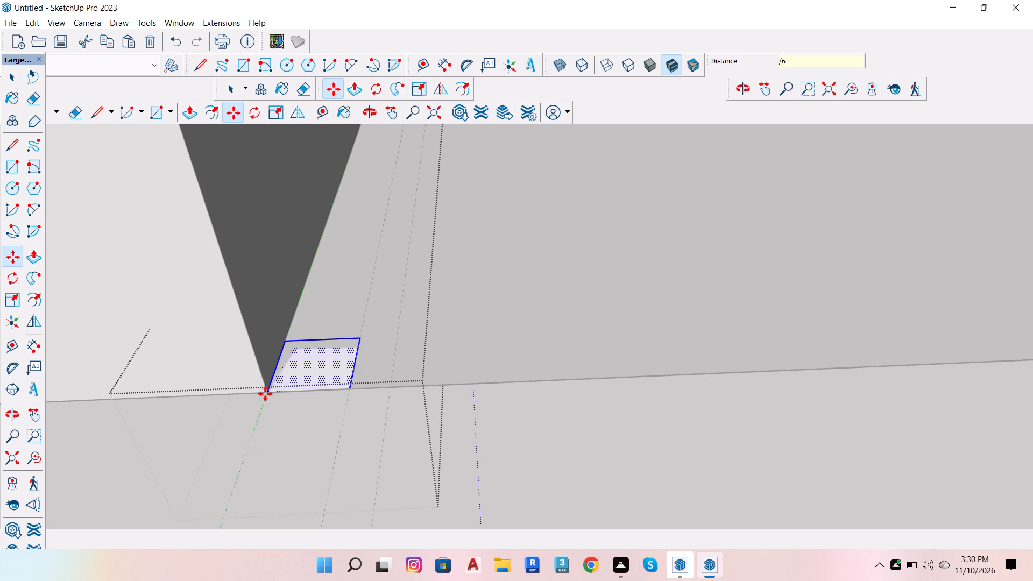
key("5")
key("Return")
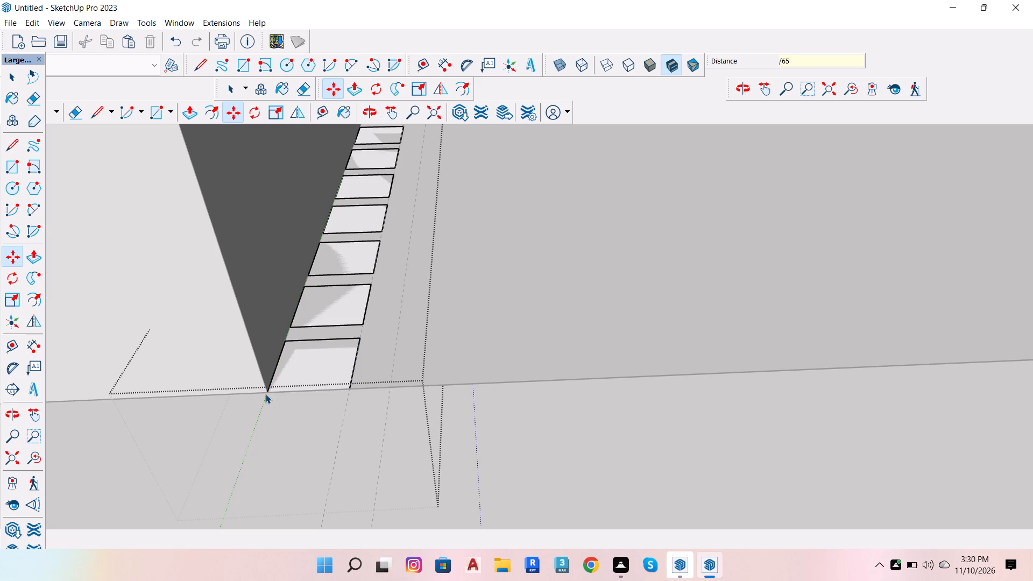
key("space")
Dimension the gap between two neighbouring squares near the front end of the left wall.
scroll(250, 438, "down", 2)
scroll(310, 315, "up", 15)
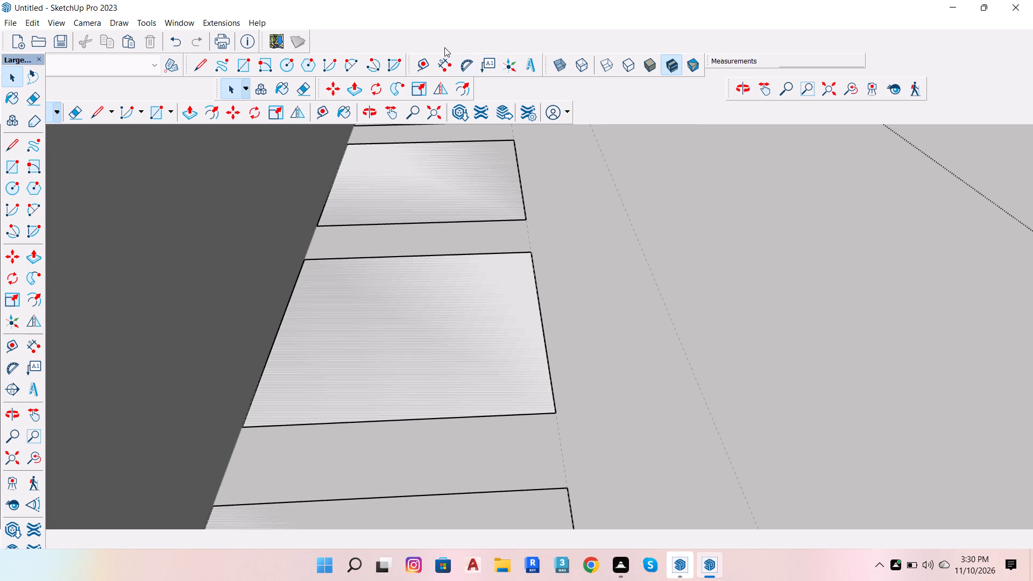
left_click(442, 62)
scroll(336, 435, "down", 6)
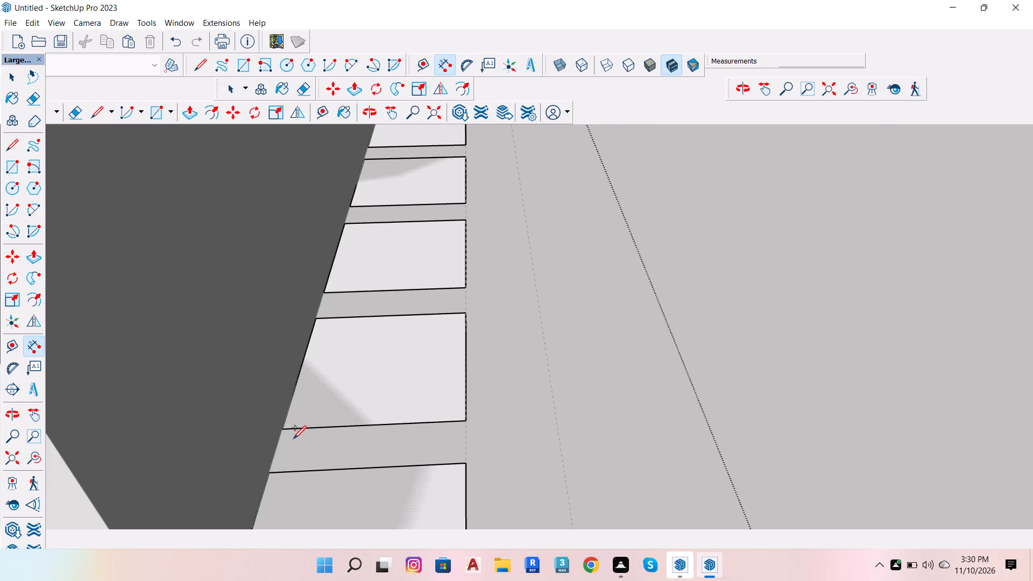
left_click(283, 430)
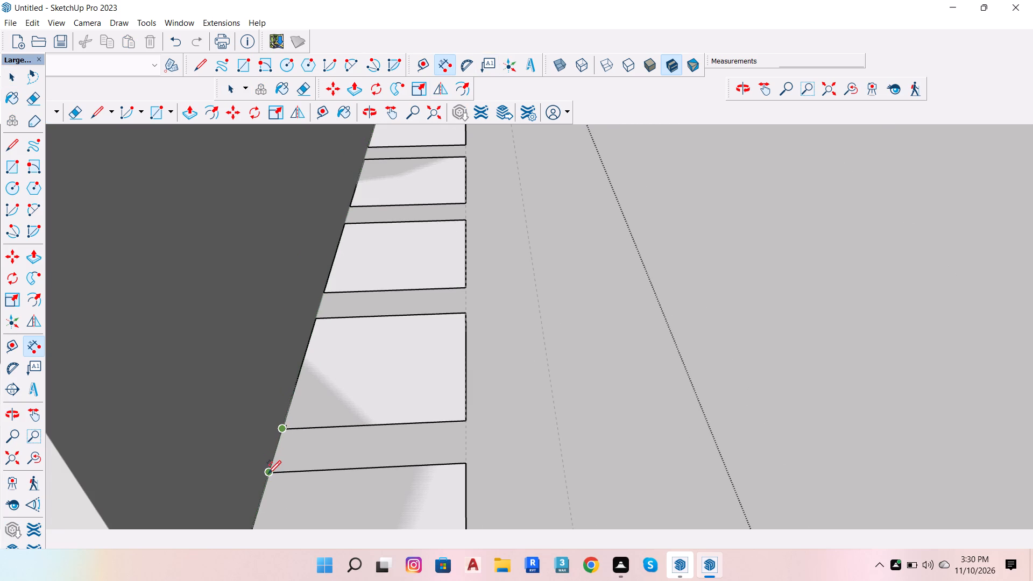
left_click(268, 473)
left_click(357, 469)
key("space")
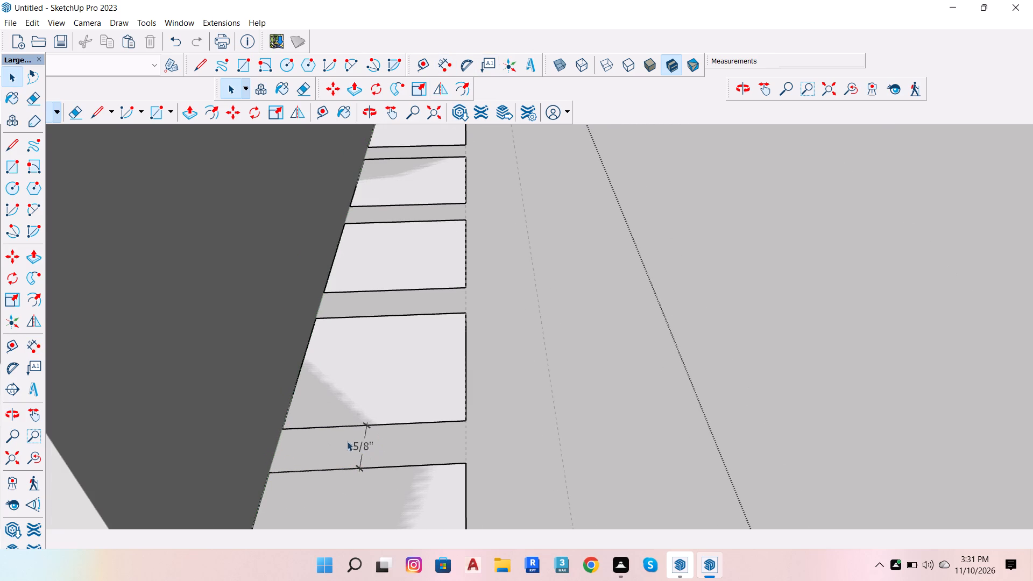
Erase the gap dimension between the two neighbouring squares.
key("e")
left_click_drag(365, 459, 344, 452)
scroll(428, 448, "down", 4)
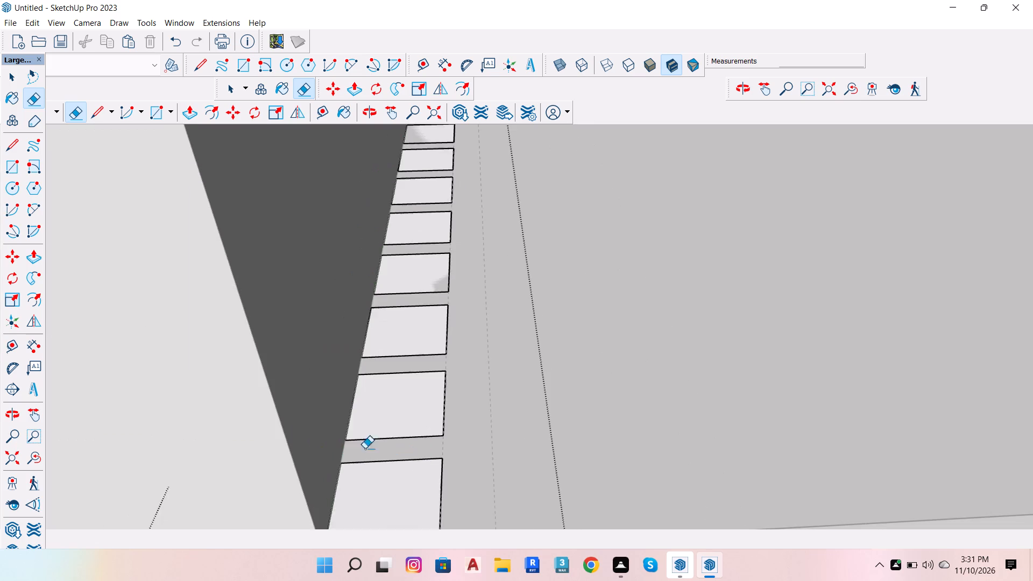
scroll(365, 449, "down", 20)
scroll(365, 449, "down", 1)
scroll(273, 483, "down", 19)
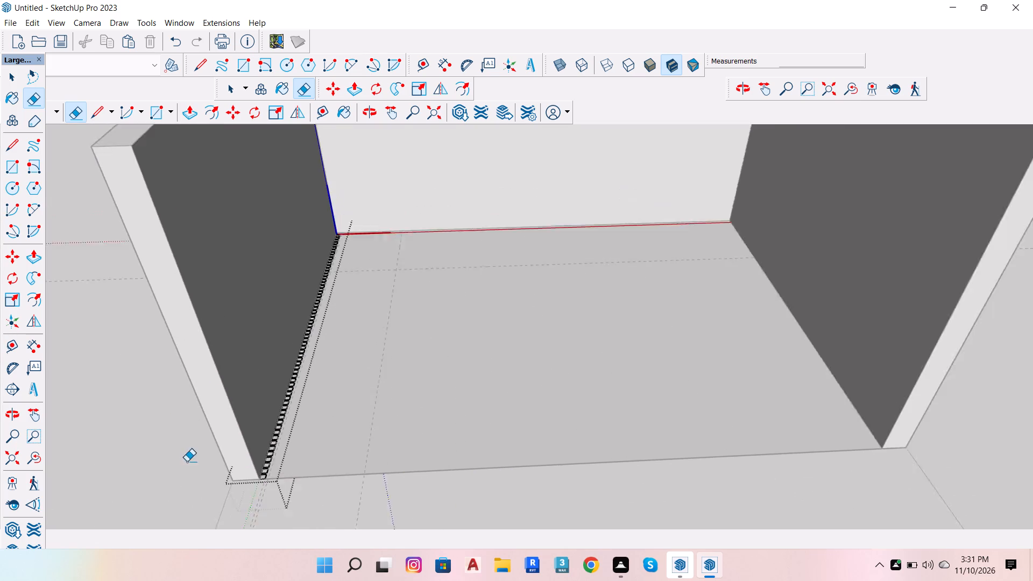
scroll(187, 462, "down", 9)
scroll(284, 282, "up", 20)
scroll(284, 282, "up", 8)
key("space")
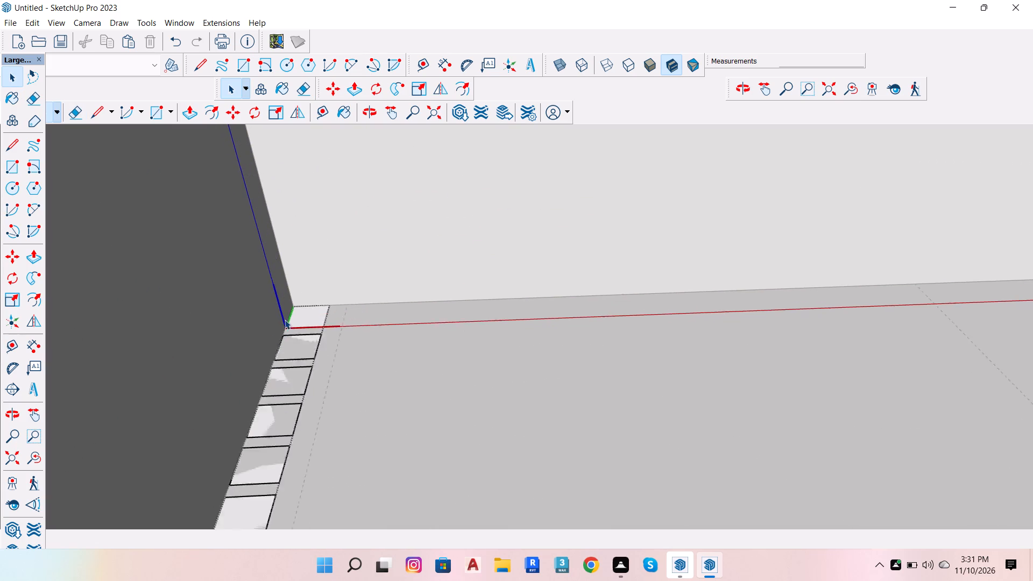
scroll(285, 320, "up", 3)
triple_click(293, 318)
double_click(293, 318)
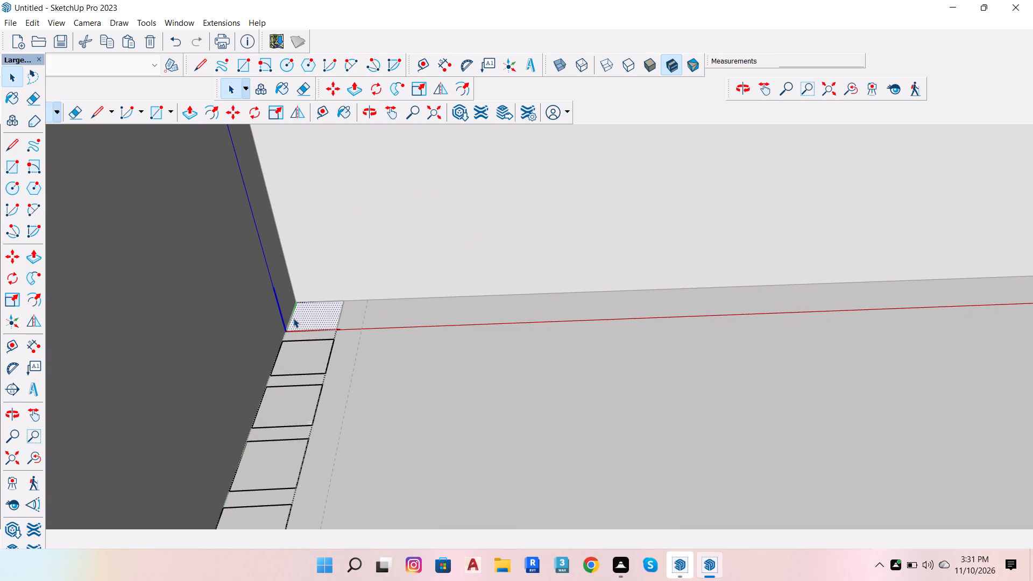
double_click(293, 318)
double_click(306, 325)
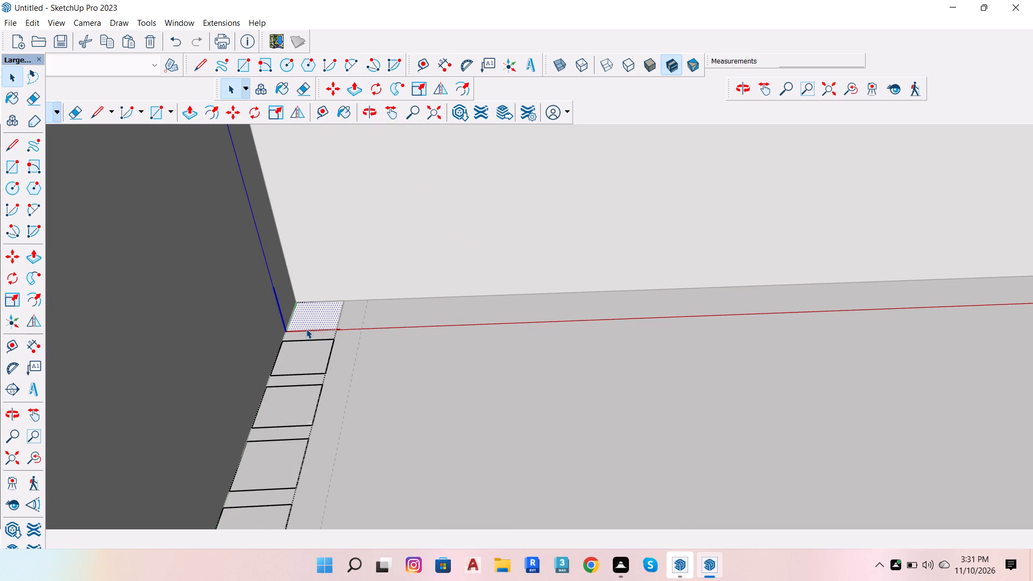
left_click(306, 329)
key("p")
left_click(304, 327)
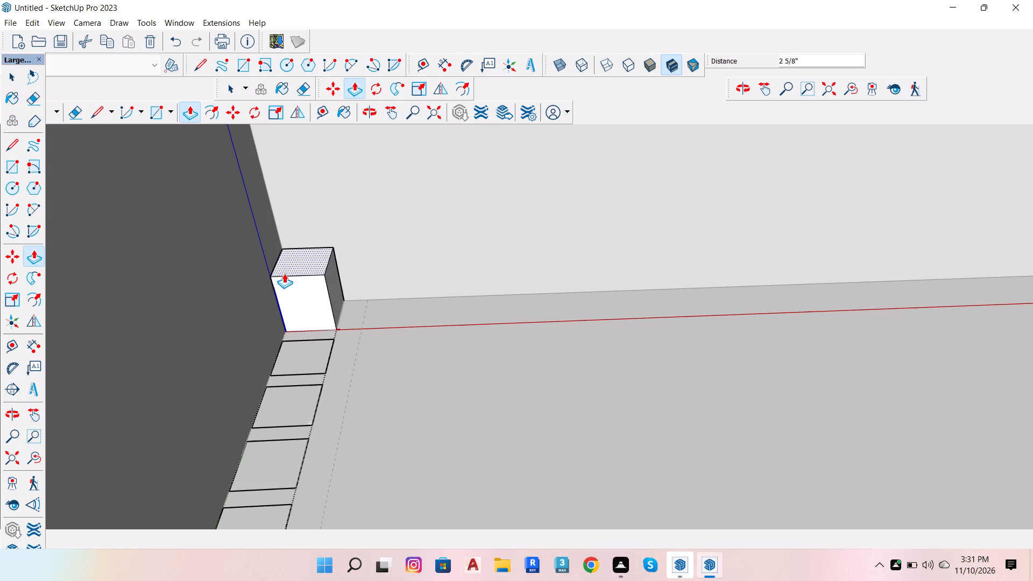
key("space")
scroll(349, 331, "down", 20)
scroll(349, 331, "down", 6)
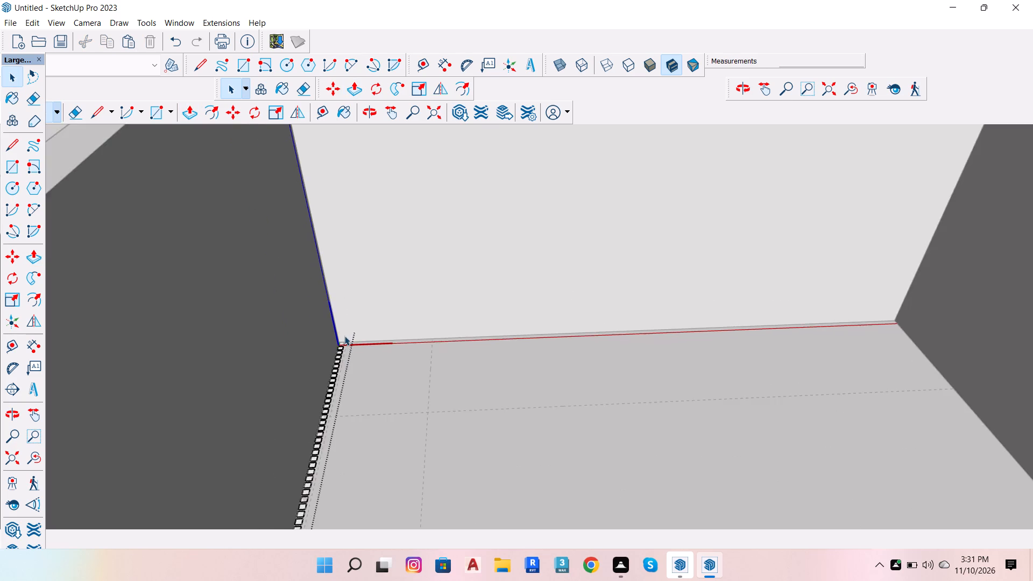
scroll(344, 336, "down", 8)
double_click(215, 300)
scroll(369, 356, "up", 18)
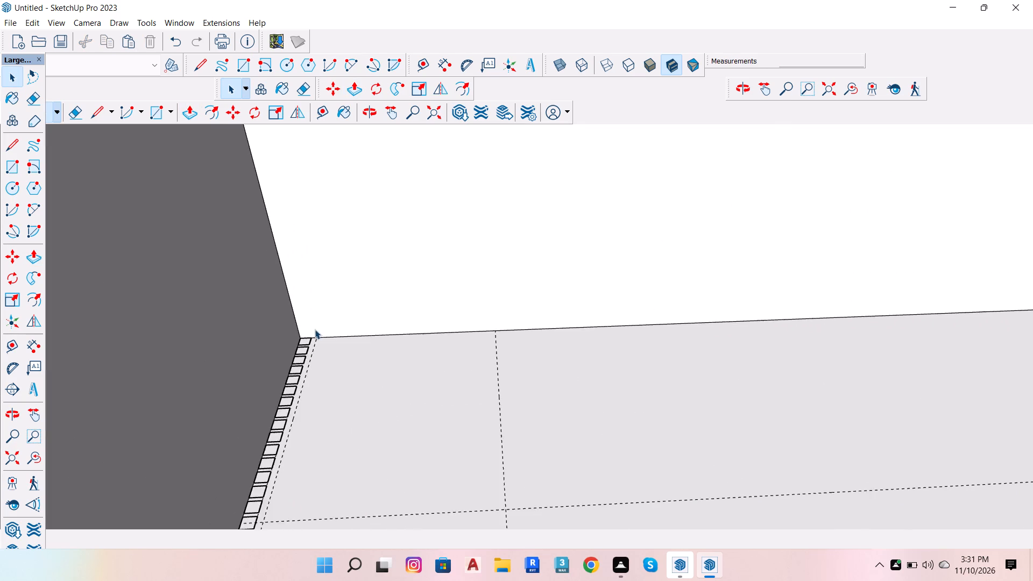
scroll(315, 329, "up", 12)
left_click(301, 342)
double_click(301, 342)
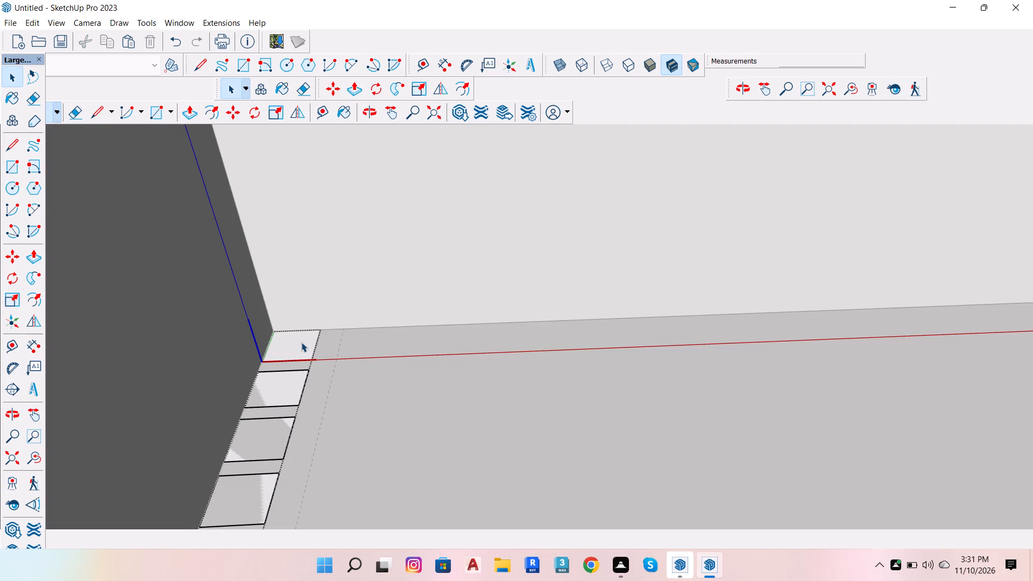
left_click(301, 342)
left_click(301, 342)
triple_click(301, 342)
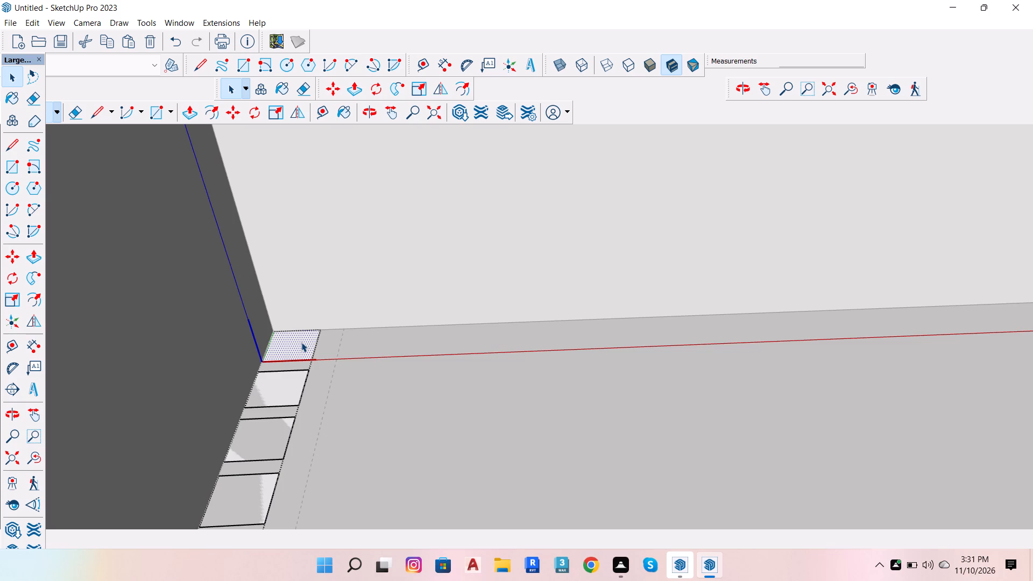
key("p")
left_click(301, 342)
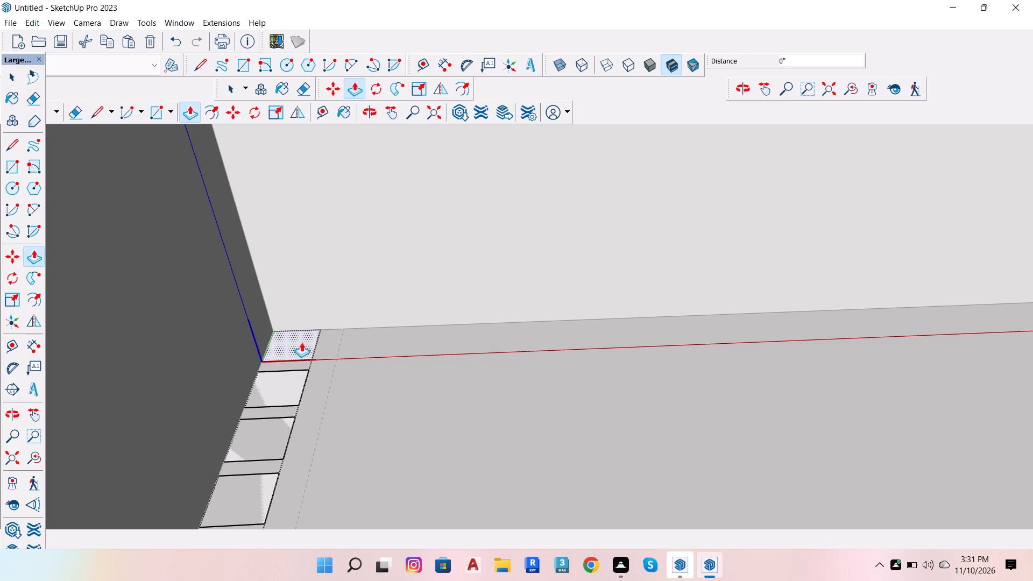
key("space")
Undo the 65-space array and the copied square, leaving only the original square in the corner.
key("ctrl+z")
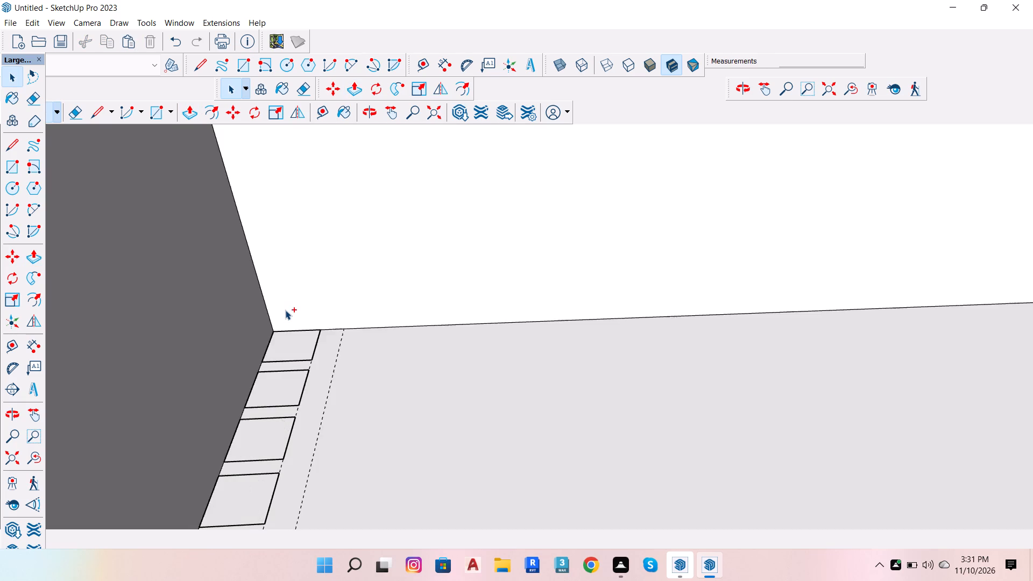
key("ctrl+z")
key("ctrl+z")
key("ctrl+z")
key("ctrl+z")
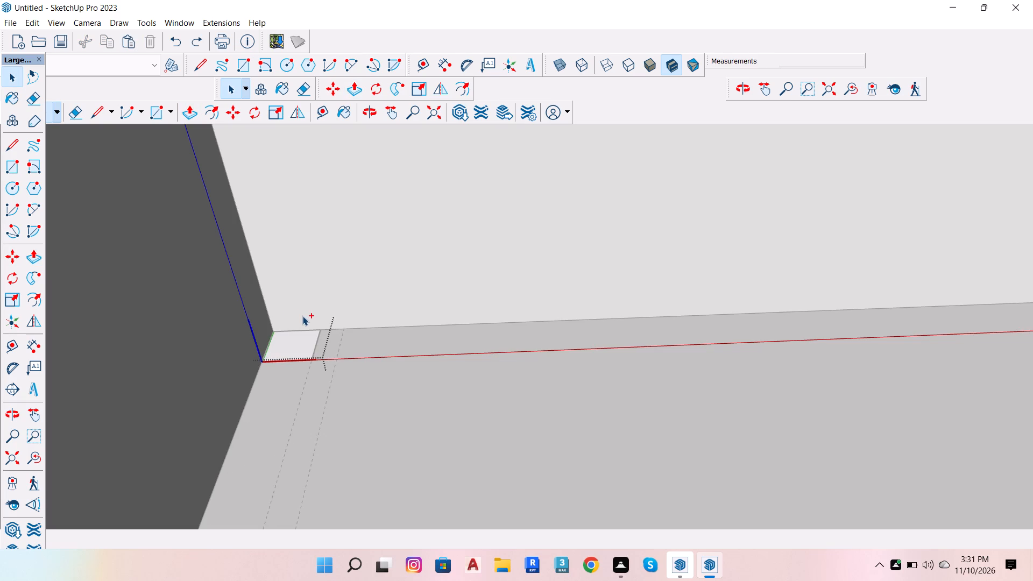
key("ctrl+z")
Make the corner square's face and edges into a component inside its existing group, keeping the default settings.
left_click(308, 340)
key("space")
left_click(308, 340)
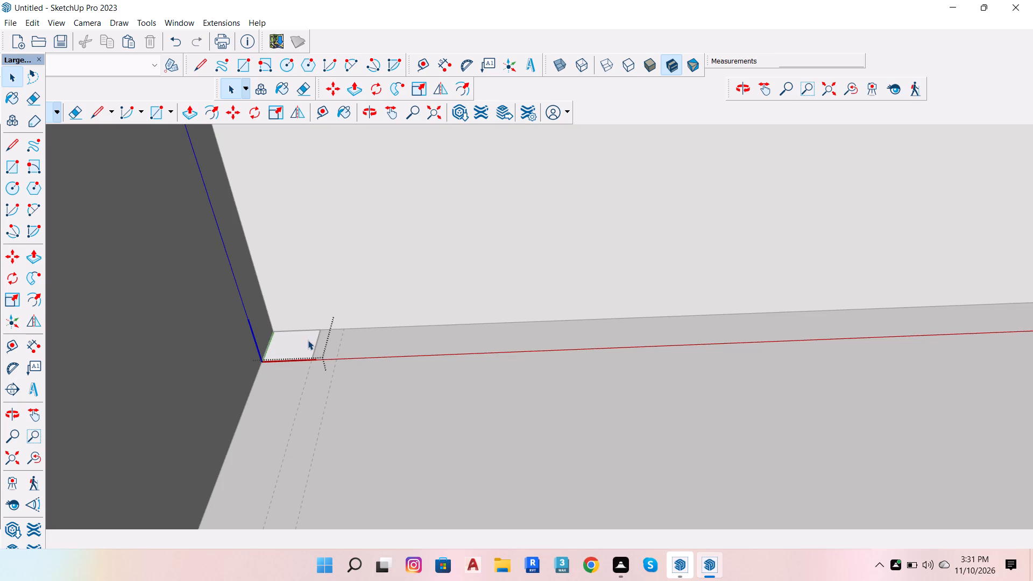
triple_click(308, 340)
left_click(308, 340)
right_click(308, 340)
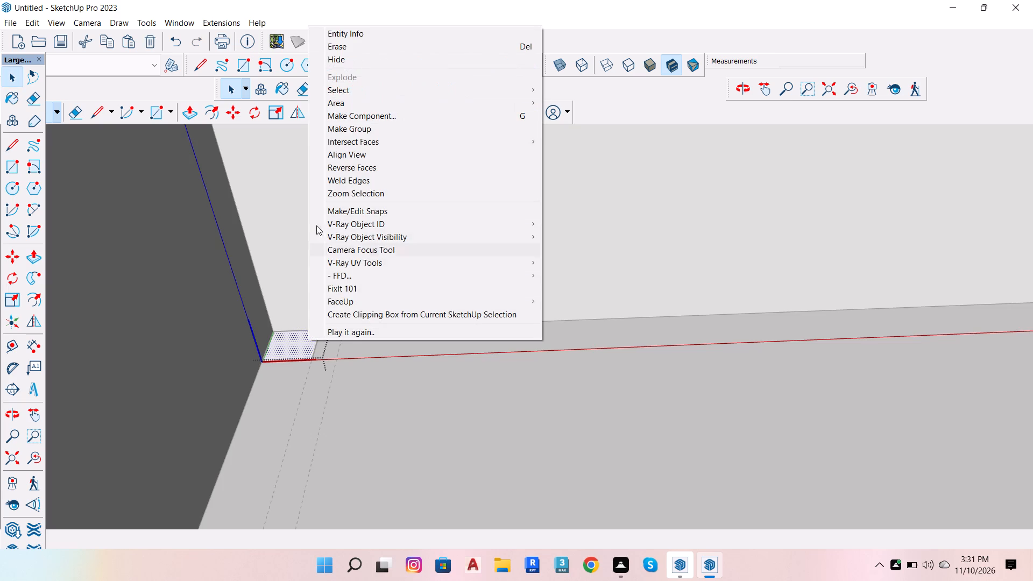
left_click(348, 118)
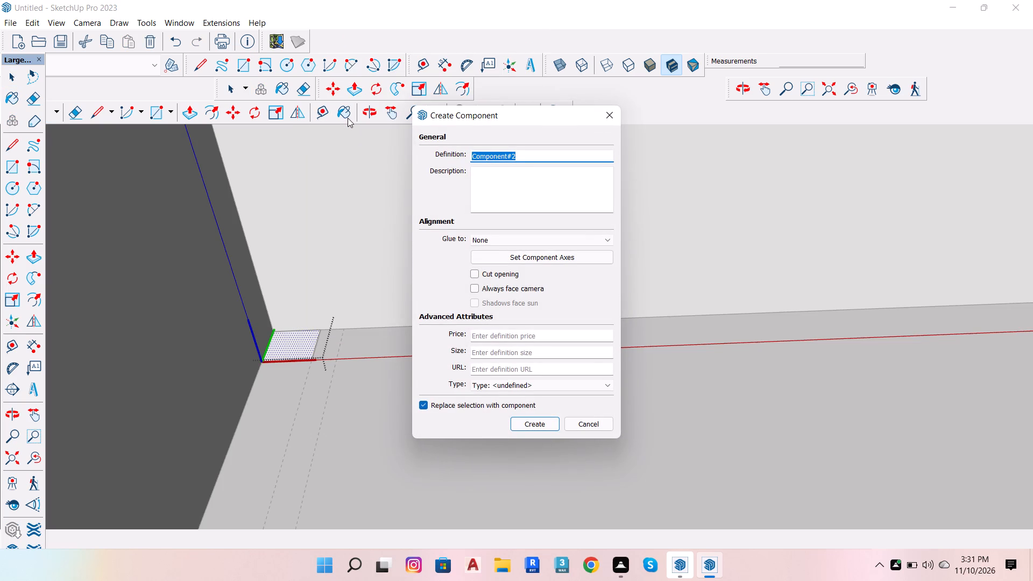
left_click(534, 422)
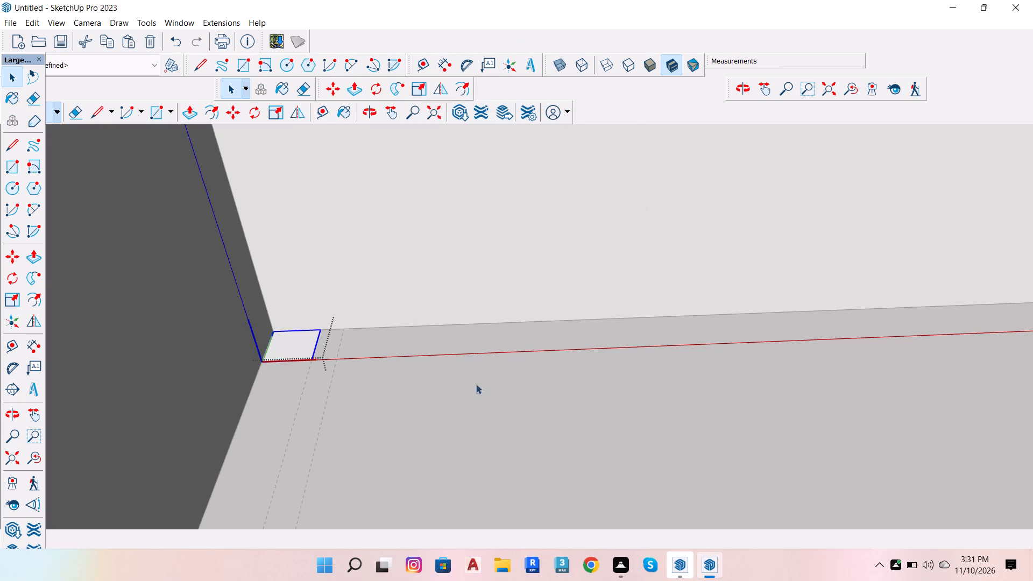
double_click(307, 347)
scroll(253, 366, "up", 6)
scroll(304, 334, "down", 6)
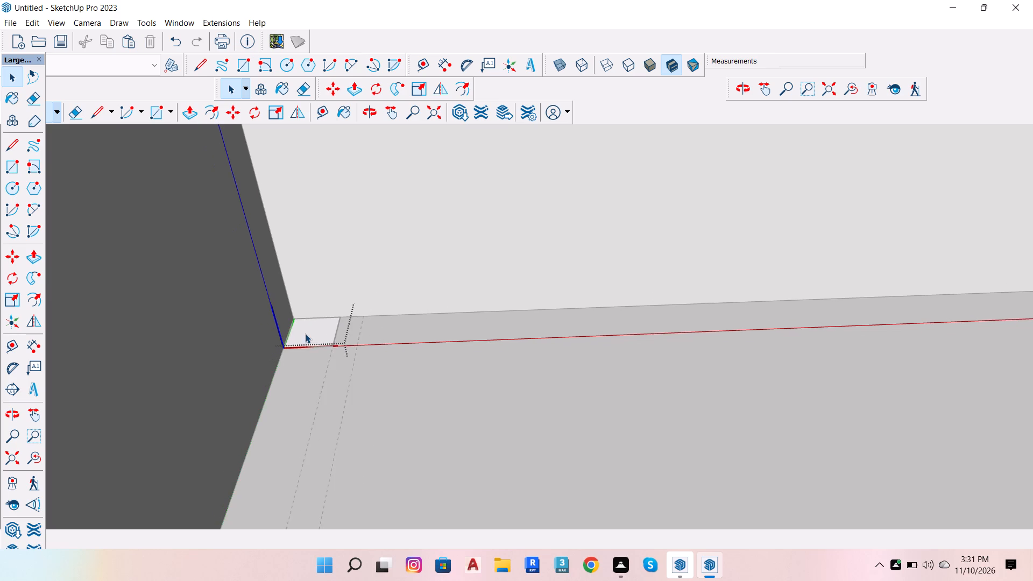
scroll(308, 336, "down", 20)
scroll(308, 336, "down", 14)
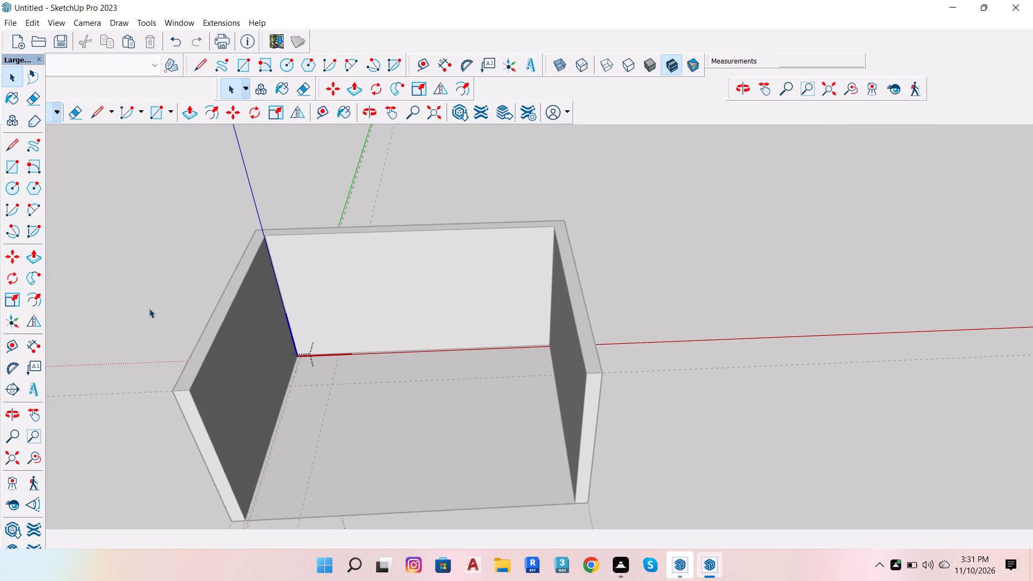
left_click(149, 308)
Reopen the corner square for editing and copy its geometry 14'1" along the left wall's base to the wall's front end.
scroll(278, 355, "up", 8)
double_click(82, 180)
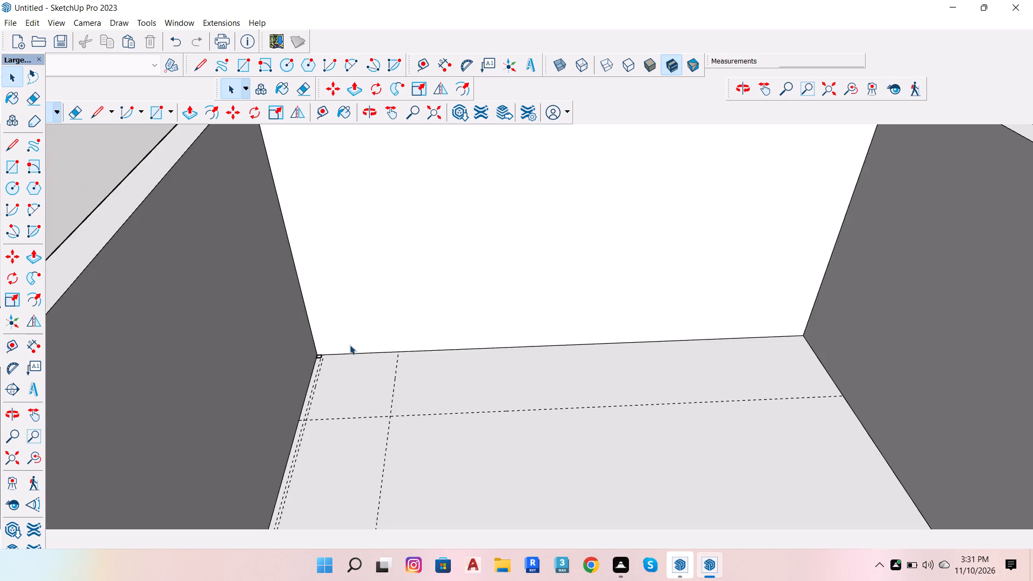
scroll(355, 347, "up", 20)
scroll(355, 347, "up", 1)
left_click(308, 365)
scroll(313, 366, "up", 7)
left_click(309, 361)
scroll(312, 366, "up", 5)
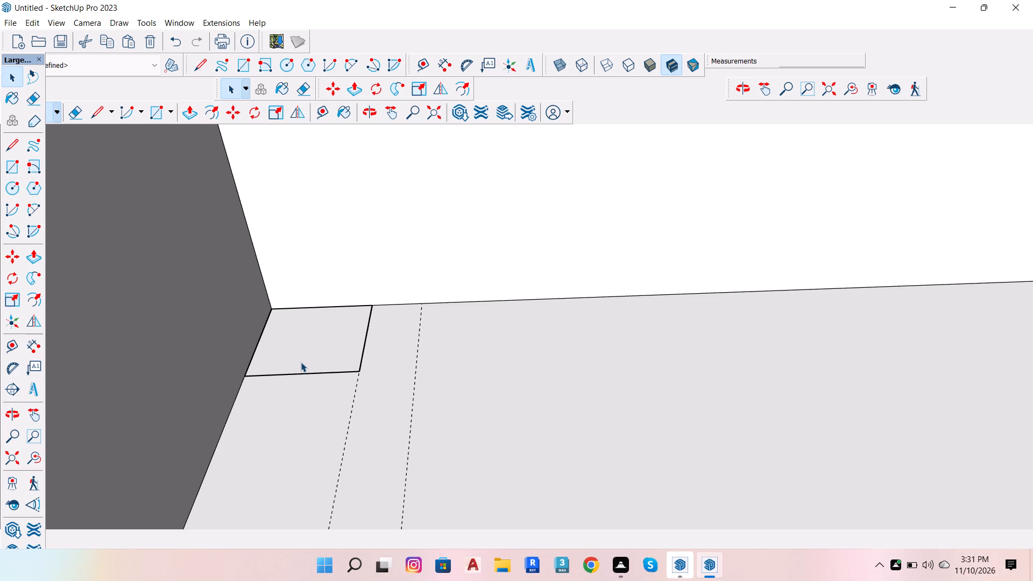
double_click(301, 362, "shift")
triple_click(302, 361, "shift")
double_click(302, 361)
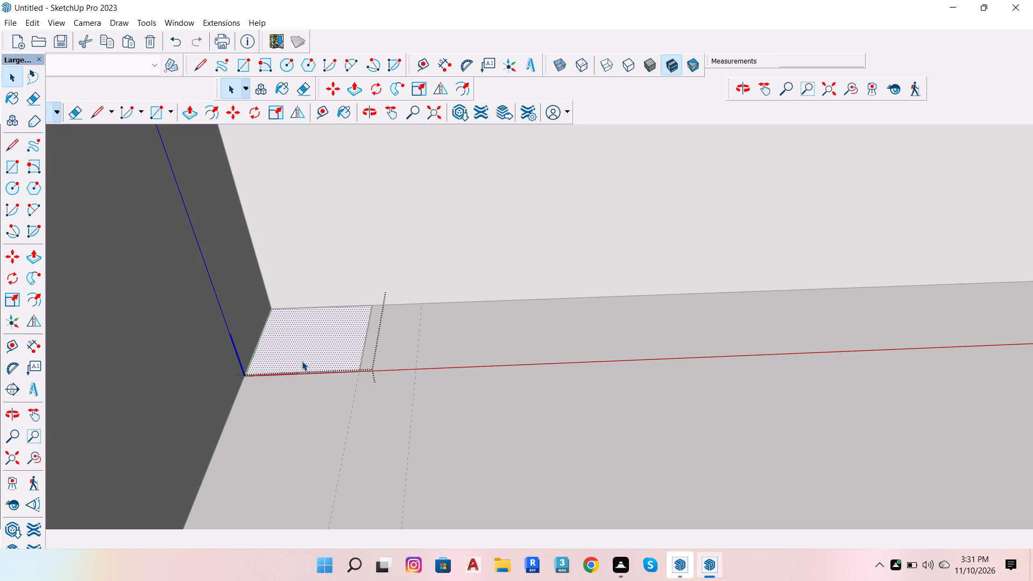
right_click(302, 361)
left_click(286, 361)
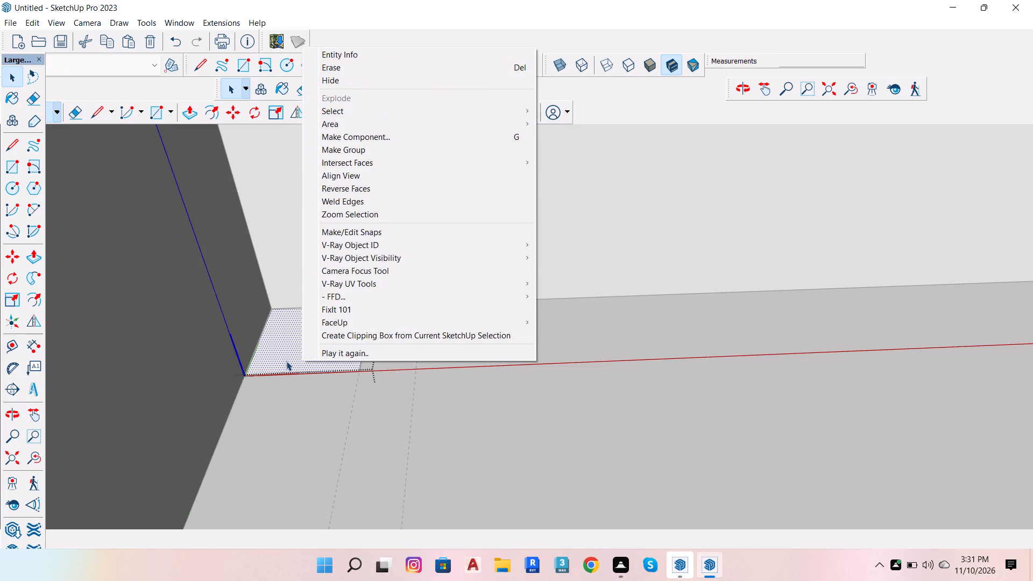
double_click(282, 367)
key("m")
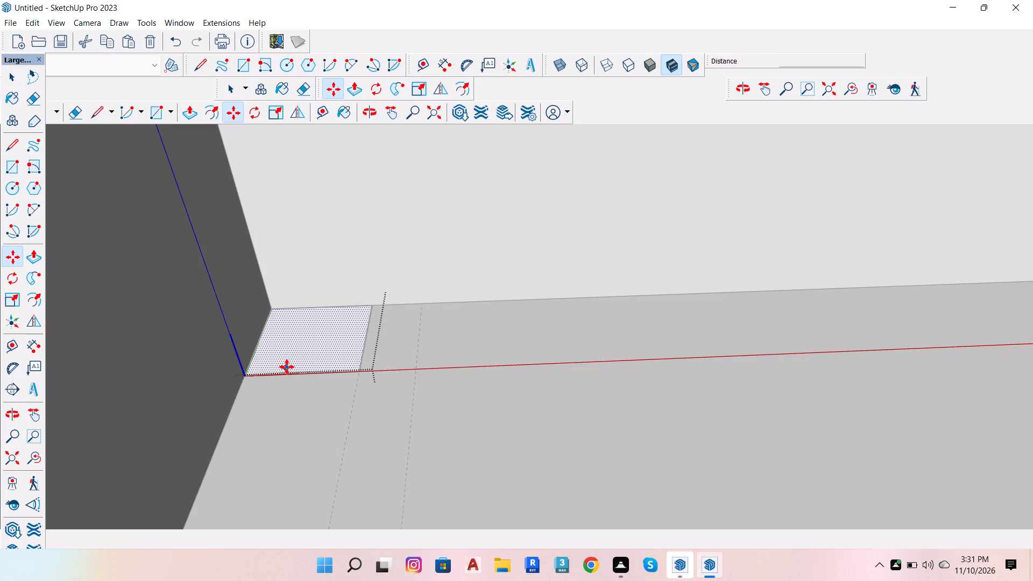
left_click(245, 376)
scroll(390, 292, "down", 10)
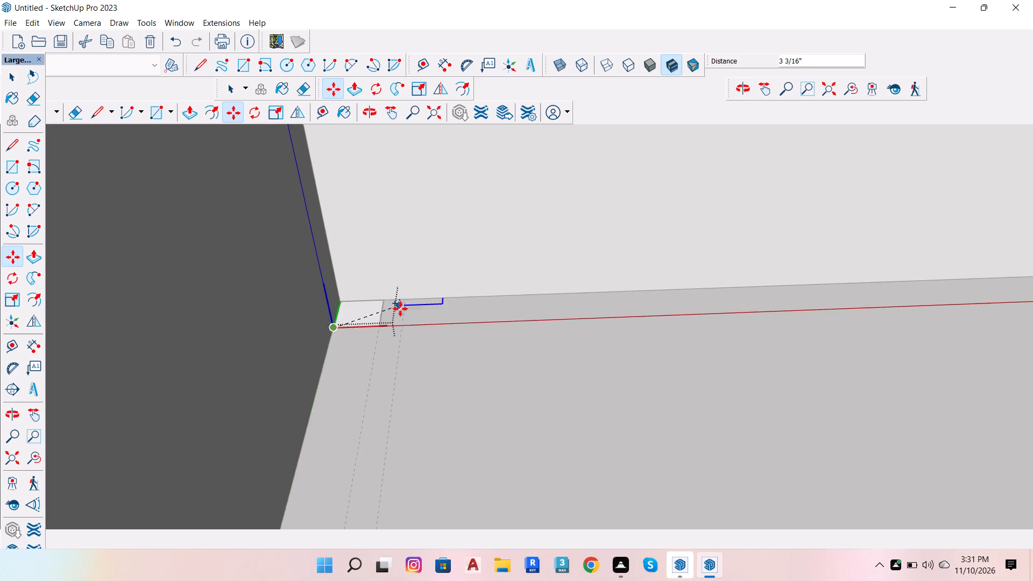
scroll(400, 309, "down", 20)
scroll(400, 309, "down", 13)
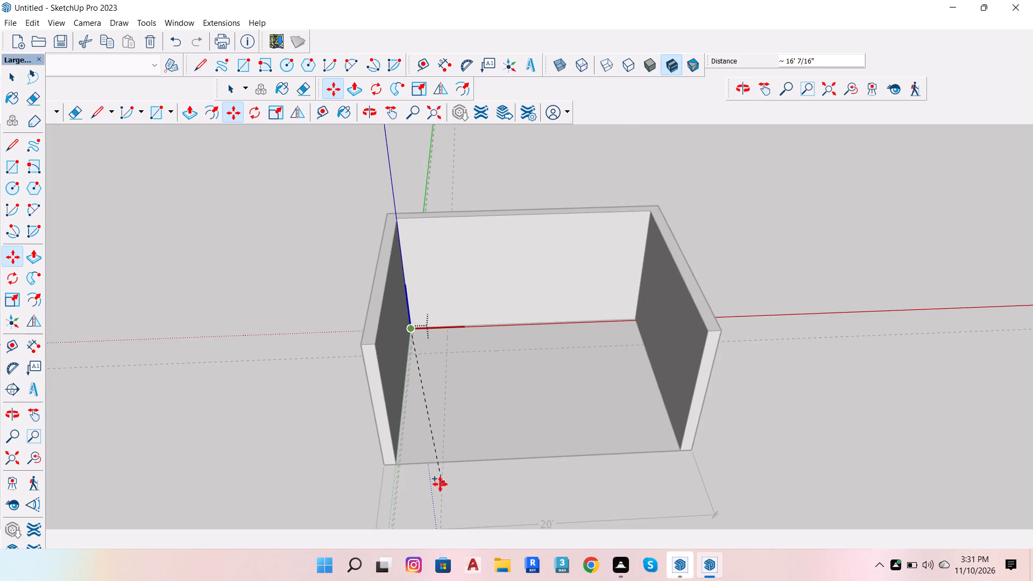
scroll(438, 485, "up", 8)
scroll(352, 442, "up", 16)
scroll(392, 457, "up", 8)
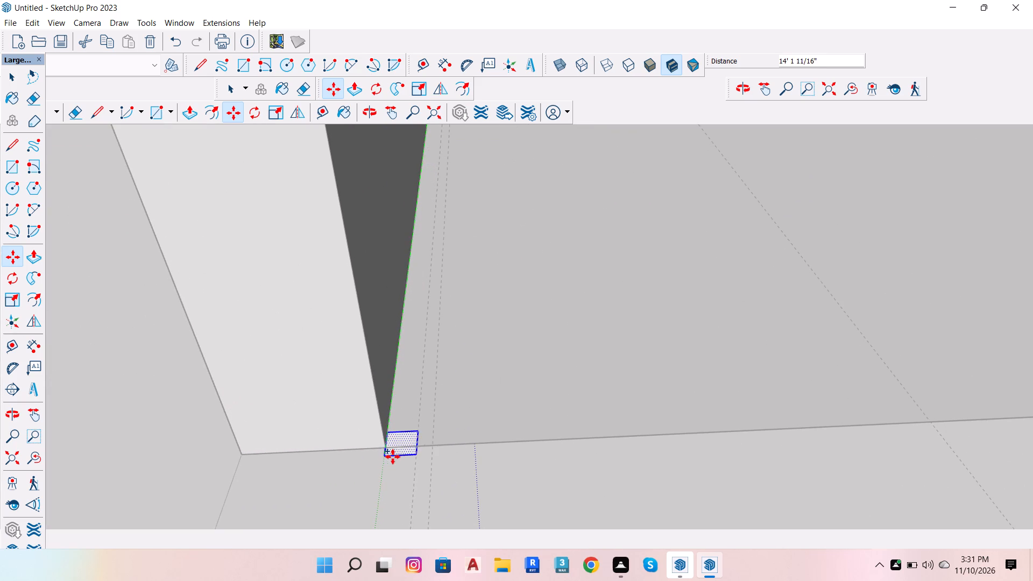
left_click(387, 449)
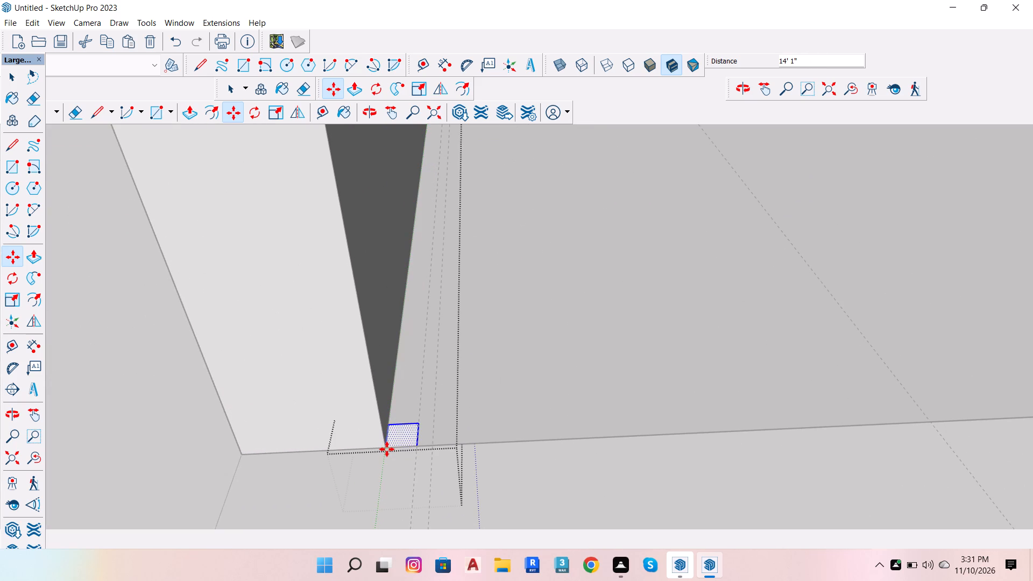
Divide the distance between the original square and its front-end copy into 62 equal spaces filled with copies.
key("slash")
type("60")
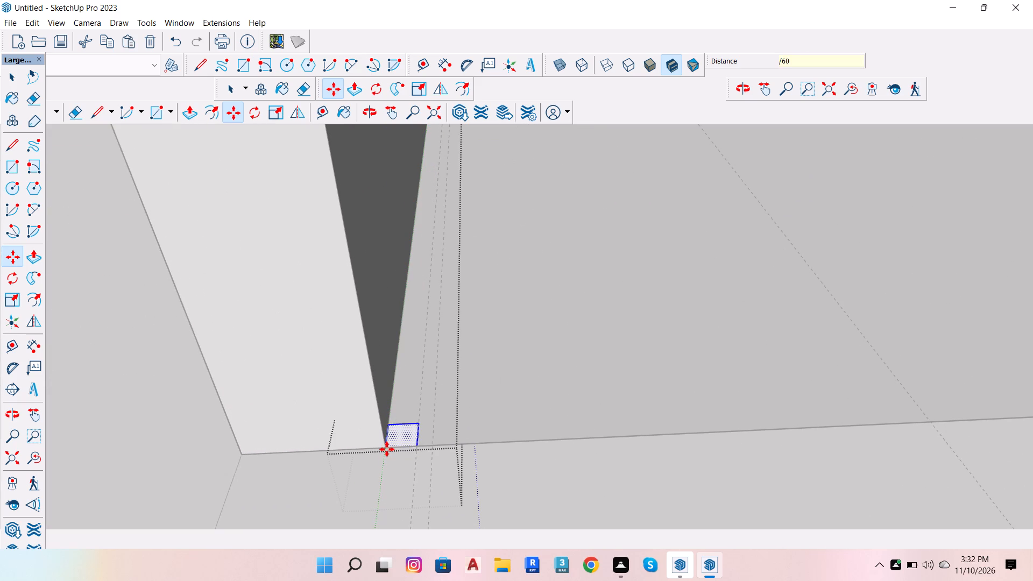
key("BackSpace")
key("2")
key("Return")
key("space")
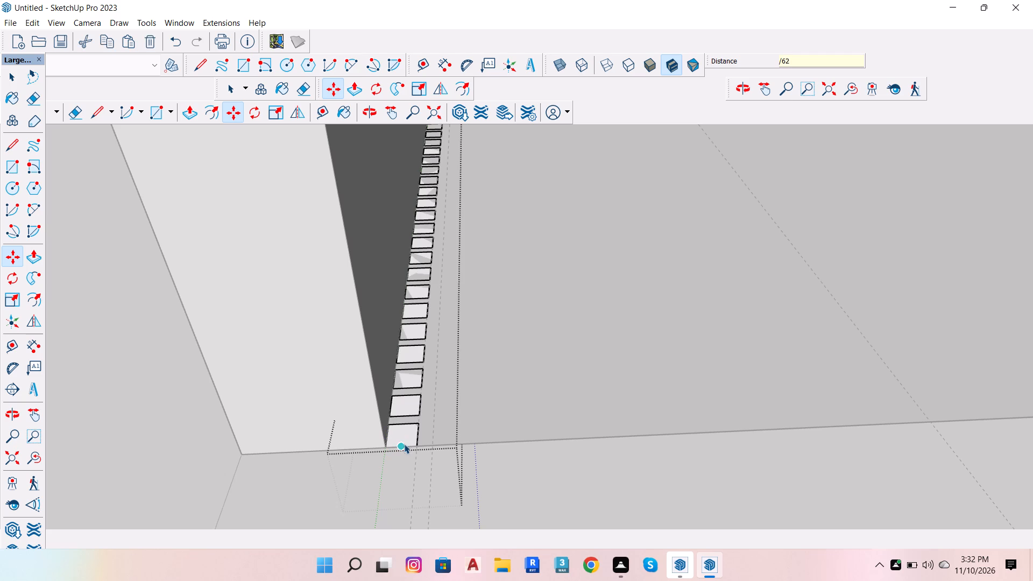
scroll(407, 511, "down", 10)
scroll(357, 474, "down", 15)
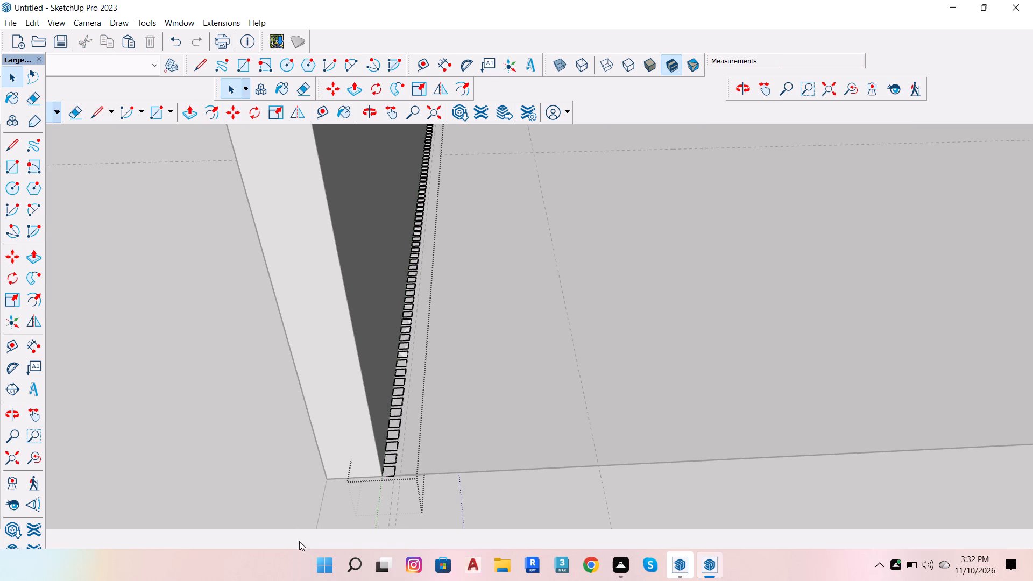
scroll(510, 369, "down", 17)
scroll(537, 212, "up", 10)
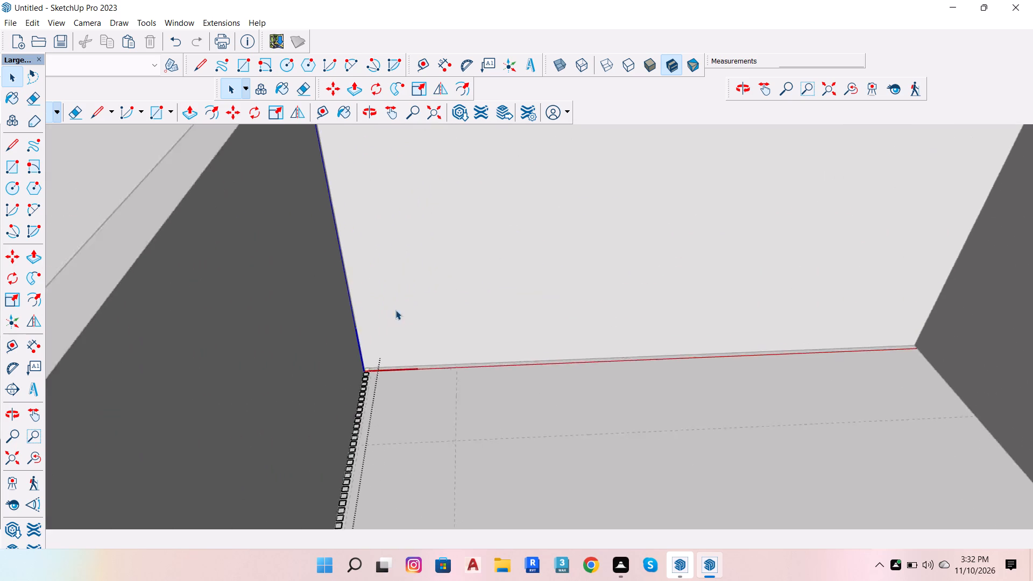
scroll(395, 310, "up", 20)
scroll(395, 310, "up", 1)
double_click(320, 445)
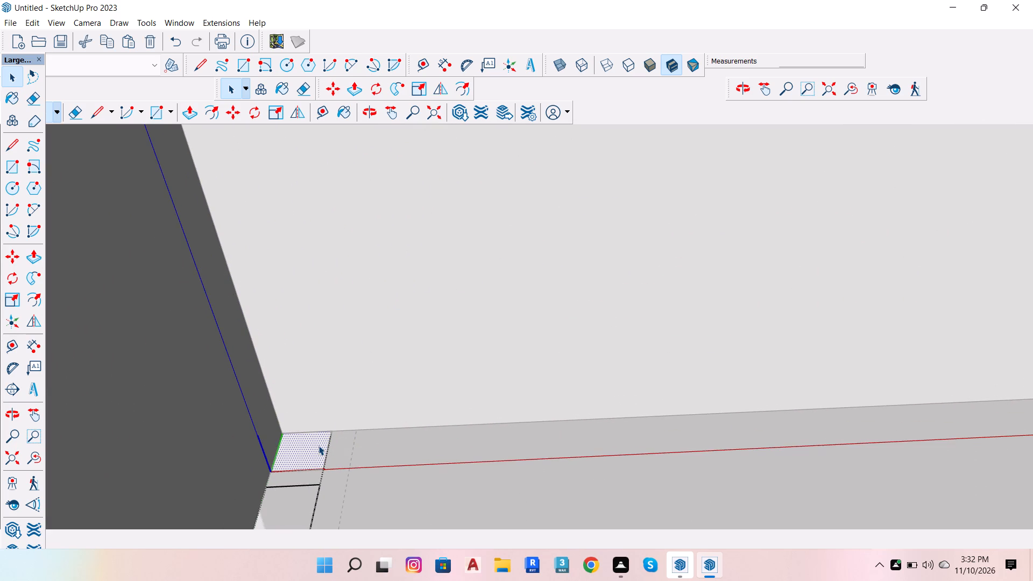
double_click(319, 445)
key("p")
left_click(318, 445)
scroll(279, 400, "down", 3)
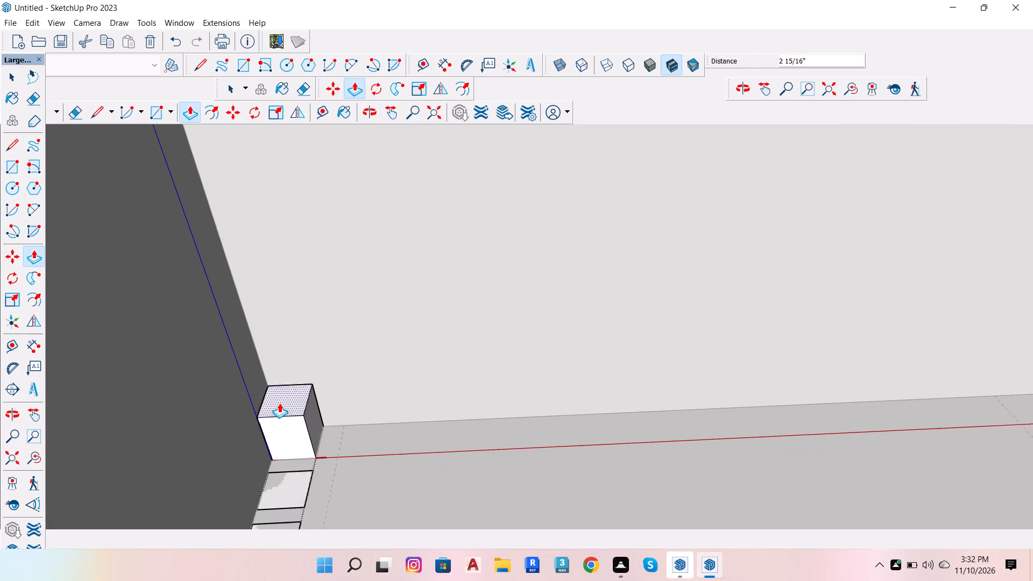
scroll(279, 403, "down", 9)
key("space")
Undo the array of square copies along the left wall, leaving only the original square in the corner.
triple_click(291, 421)
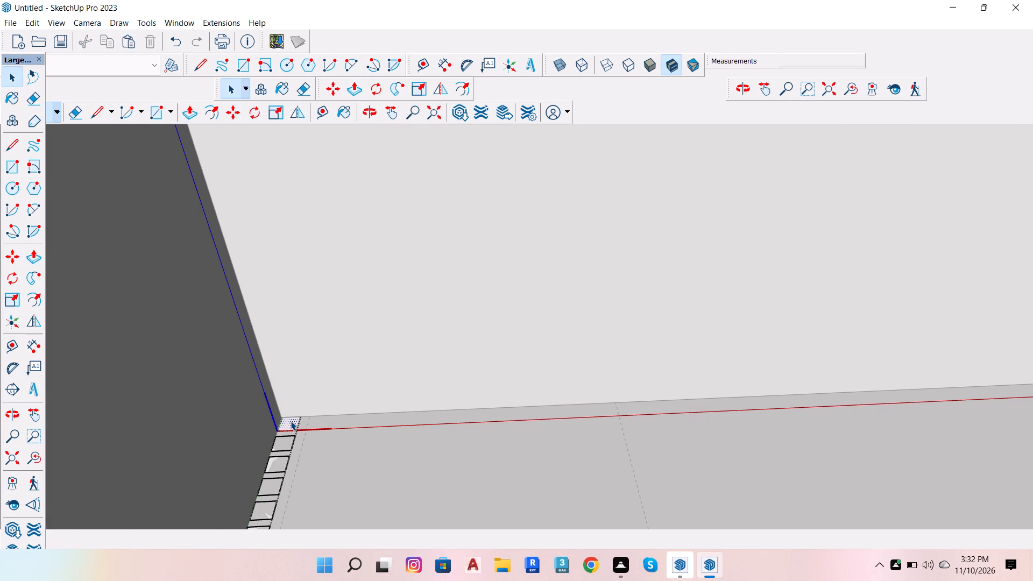
triple_click(291, 421)
double_click(275, 443)
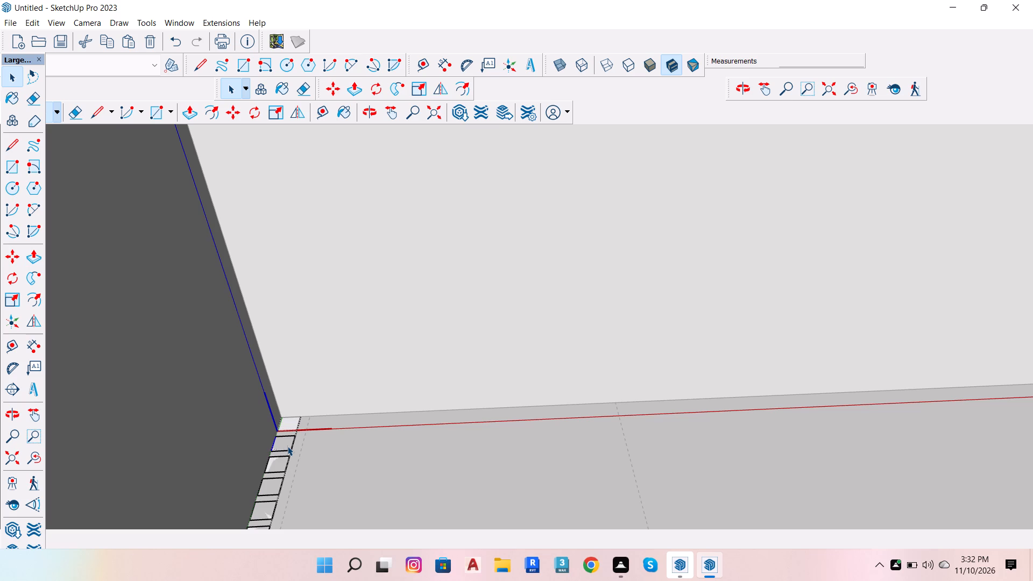
triple_click(287, 446)
scroll(287, 446, "up", 6)
double_click(285, 446)
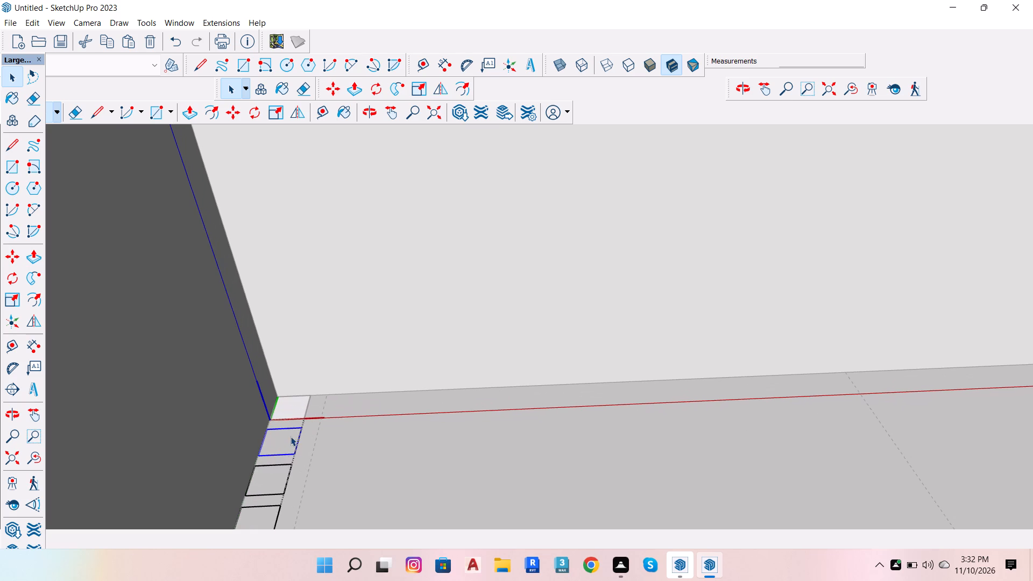
key("ctrl+z")
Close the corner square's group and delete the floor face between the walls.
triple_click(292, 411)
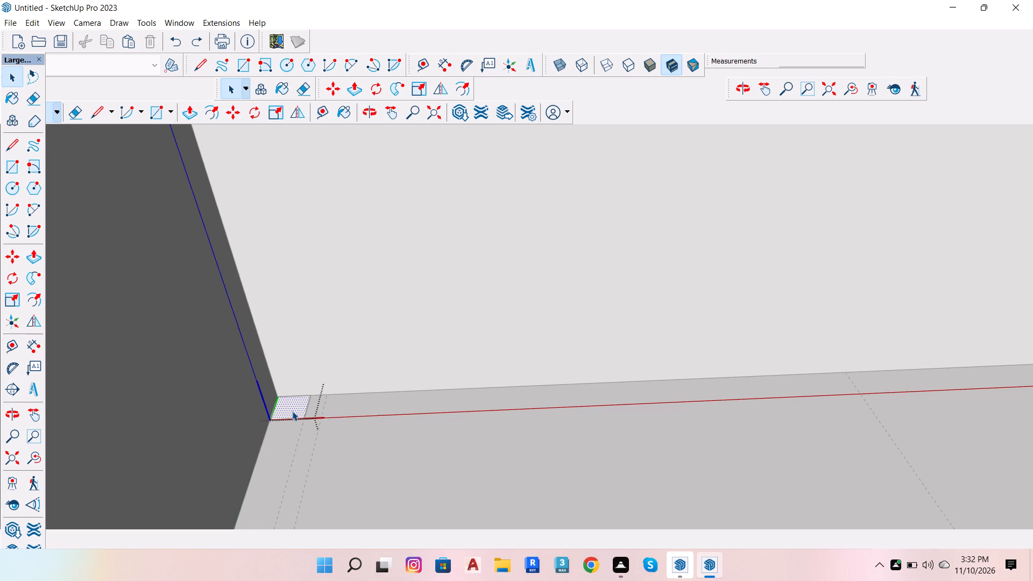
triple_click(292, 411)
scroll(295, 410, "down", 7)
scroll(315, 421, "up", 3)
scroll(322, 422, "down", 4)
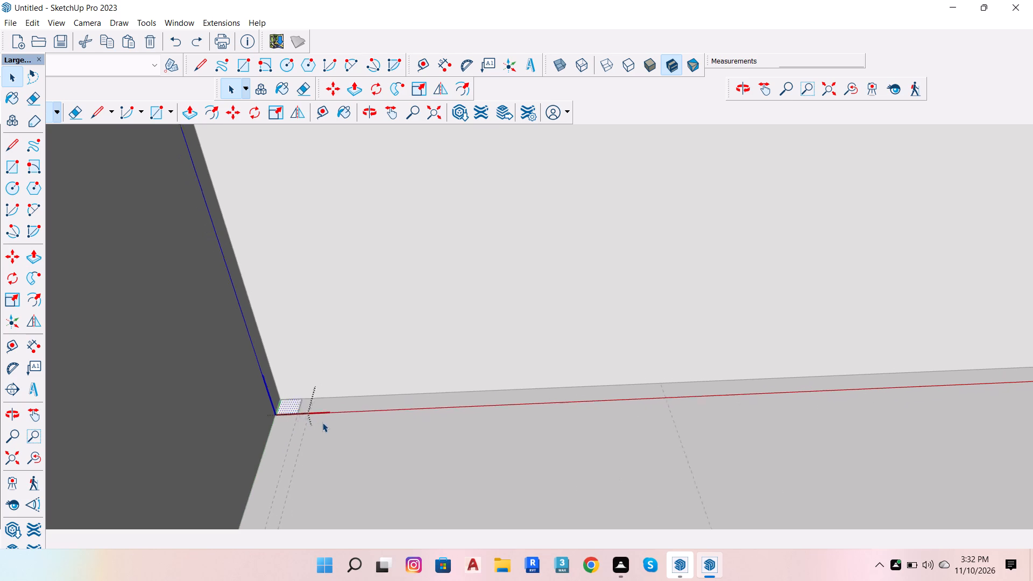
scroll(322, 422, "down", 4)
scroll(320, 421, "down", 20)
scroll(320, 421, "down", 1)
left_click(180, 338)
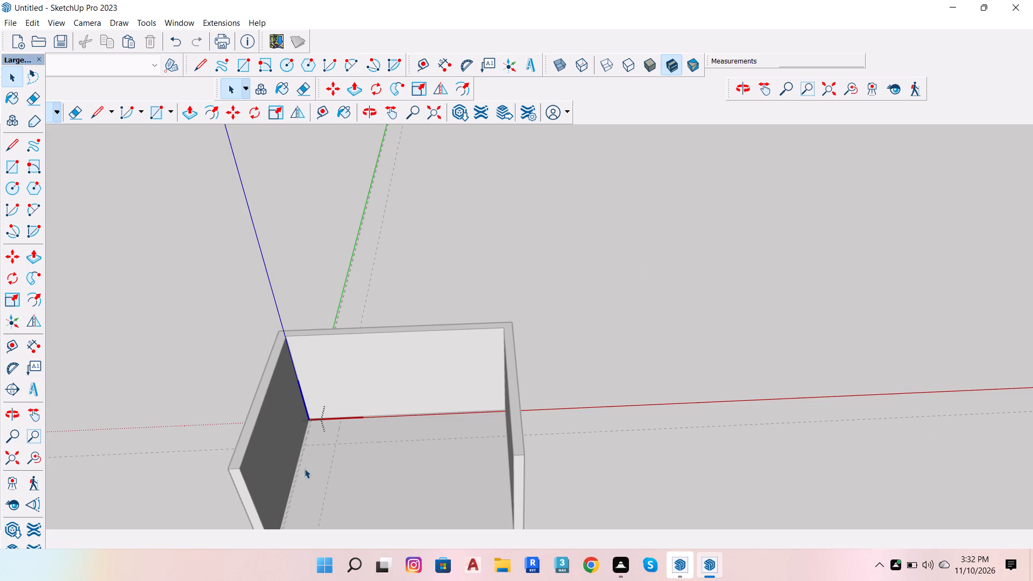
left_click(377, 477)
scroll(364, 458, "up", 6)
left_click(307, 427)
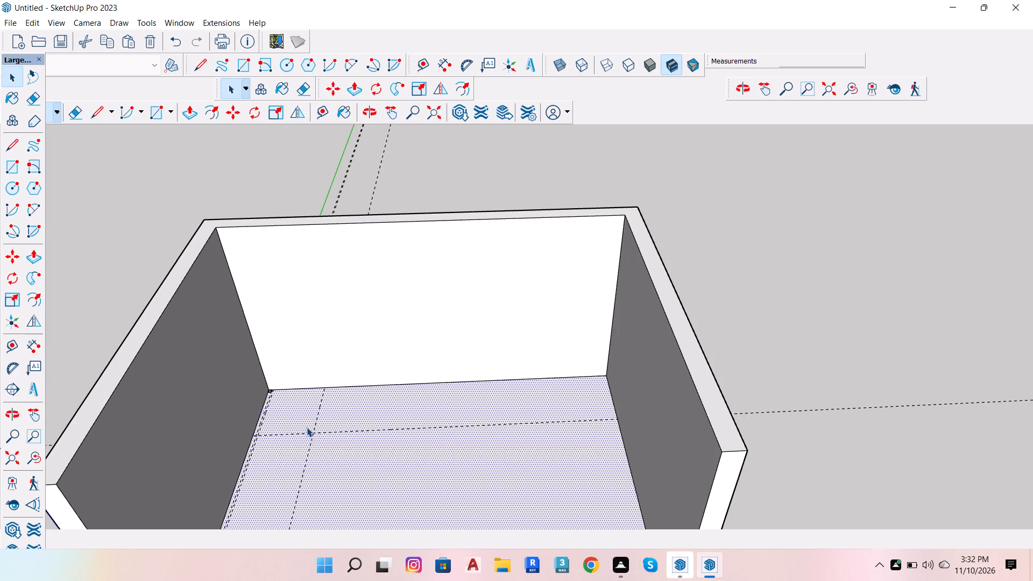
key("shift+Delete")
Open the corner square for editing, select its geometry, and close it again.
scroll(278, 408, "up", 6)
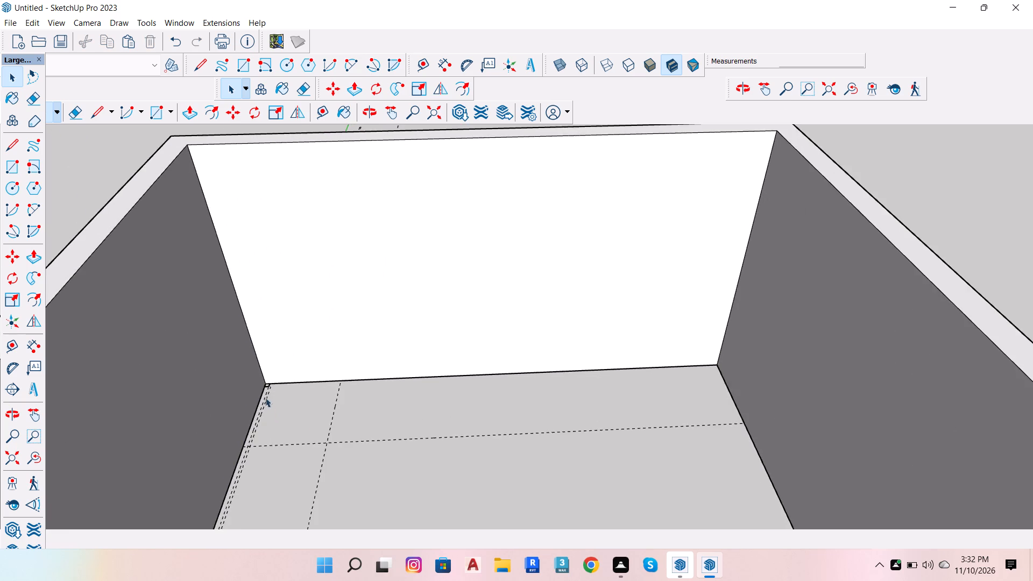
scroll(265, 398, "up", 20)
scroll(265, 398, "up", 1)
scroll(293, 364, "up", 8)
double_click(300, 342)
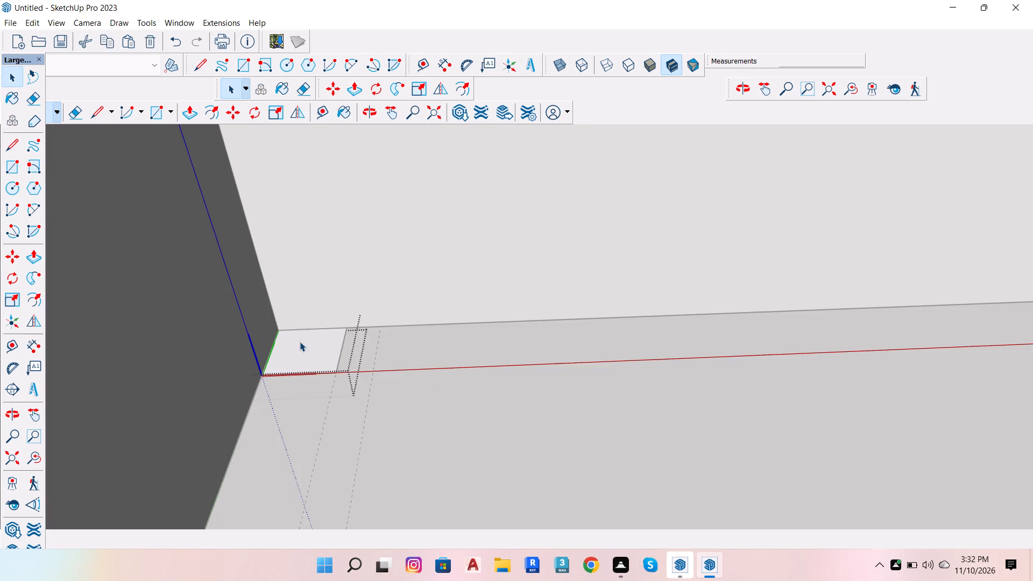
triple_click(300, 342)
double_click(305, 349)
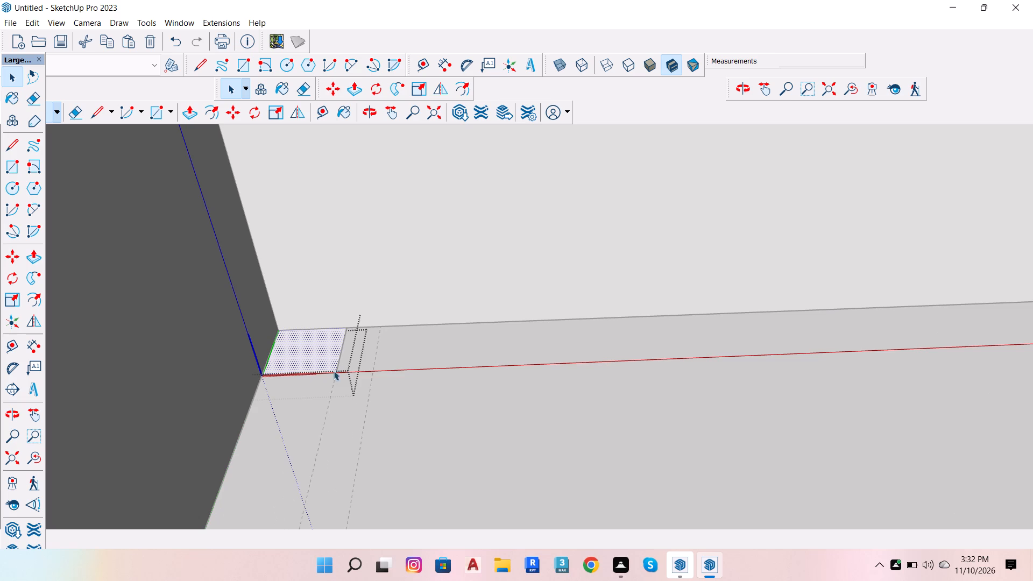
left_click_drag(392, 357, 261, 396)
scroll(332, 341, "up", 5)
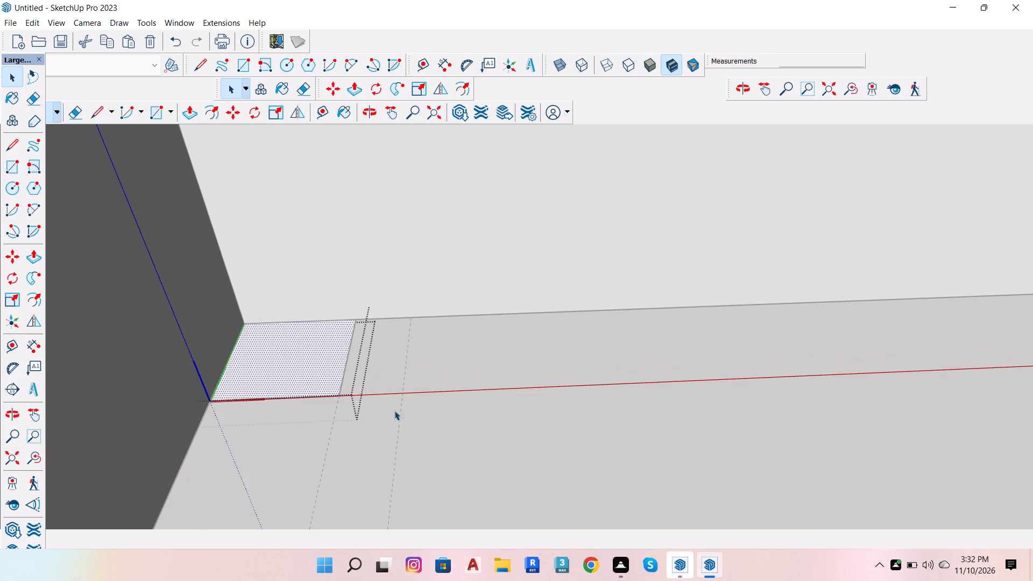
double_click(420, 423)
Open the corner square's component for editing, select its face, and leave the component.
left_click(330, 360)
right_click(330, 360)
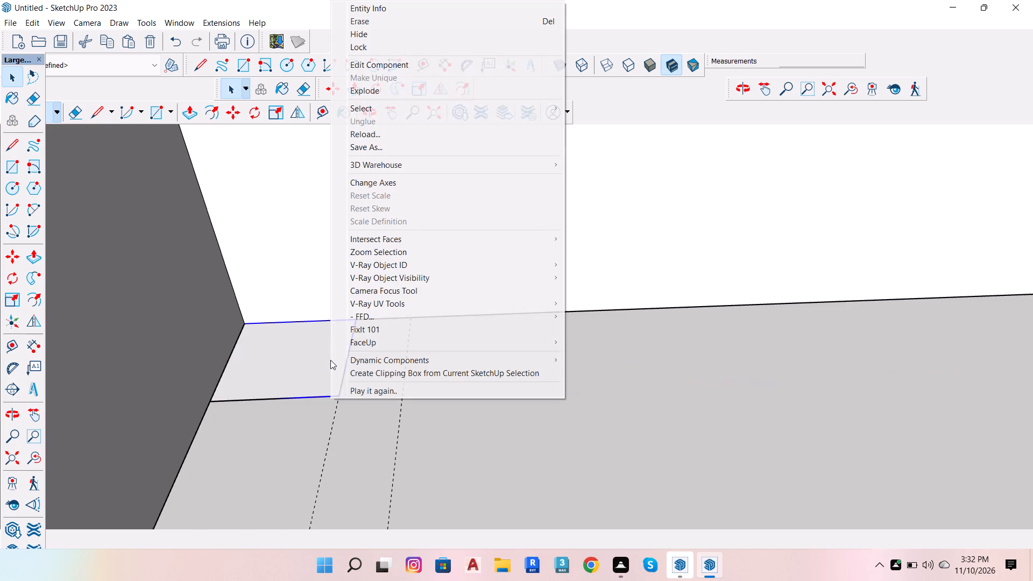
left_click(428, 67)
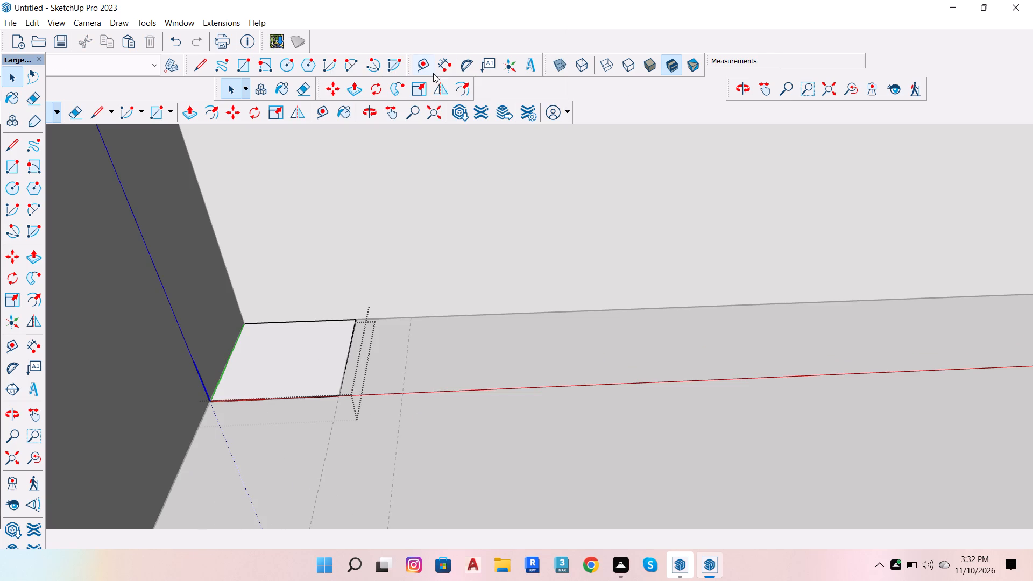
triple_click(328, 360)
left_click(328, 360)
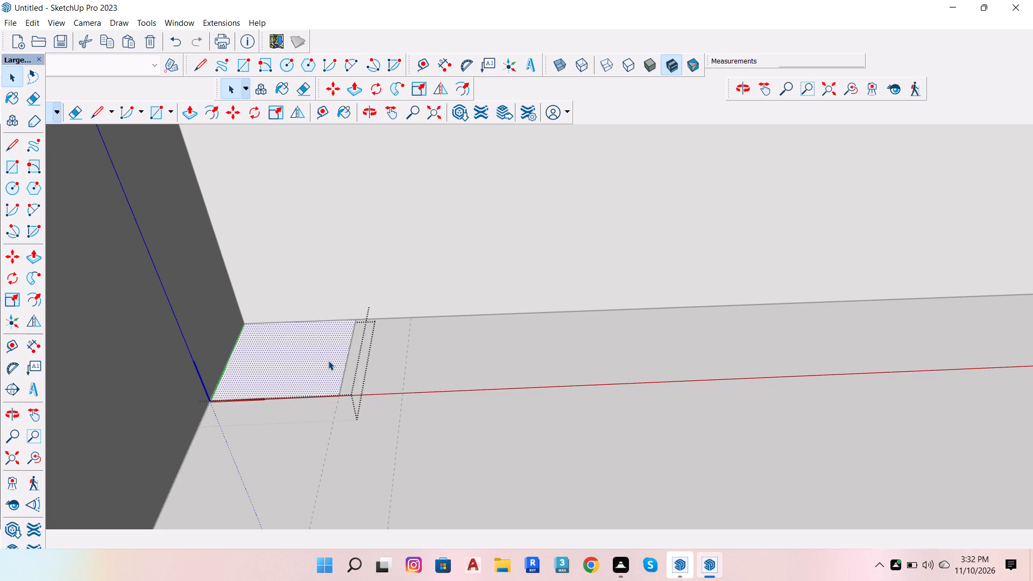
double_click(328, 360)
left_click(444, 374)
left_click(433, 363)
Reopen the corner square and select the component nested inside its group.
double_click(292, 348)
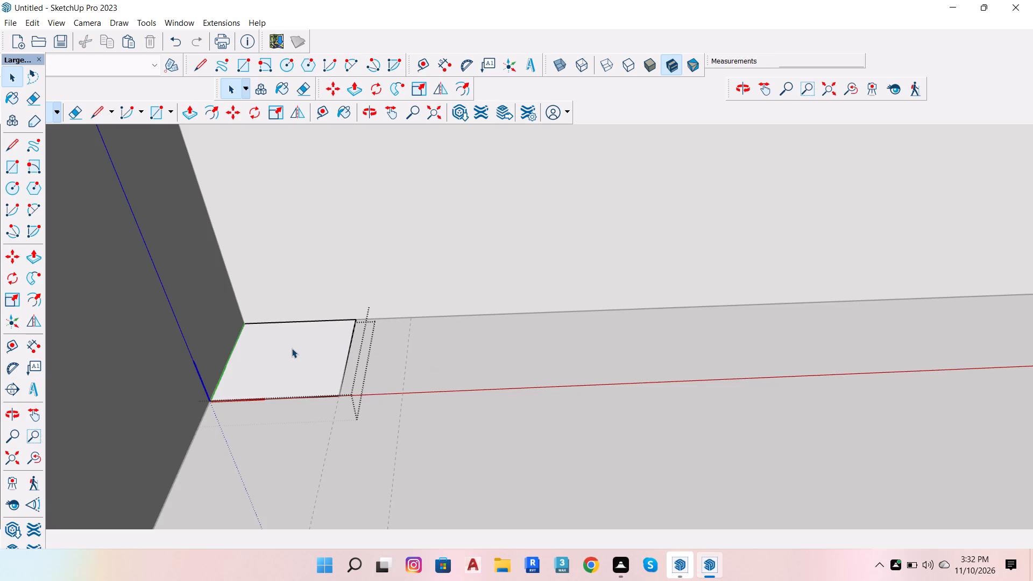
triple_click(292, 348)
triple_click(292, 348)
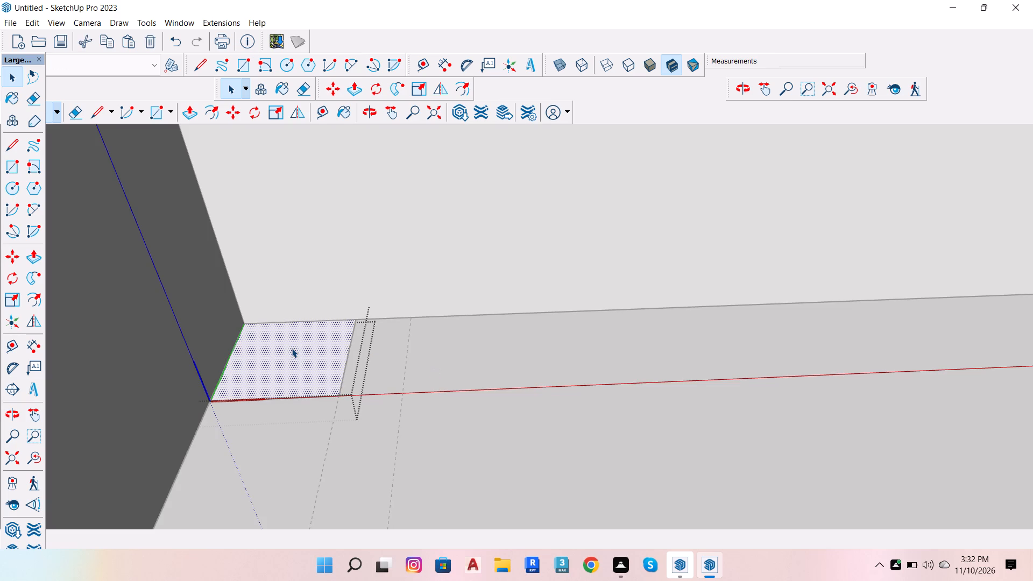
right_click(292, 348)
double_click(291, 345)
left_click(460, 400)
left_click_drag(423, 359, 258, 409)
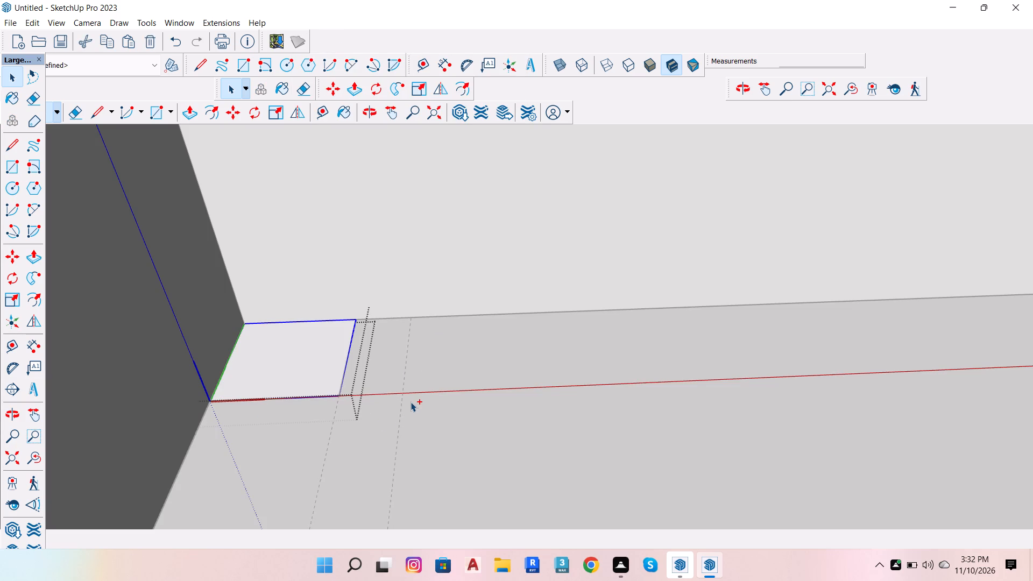
Undo the recent edits back past the corner square and the guide beside it, keeping only the guide nearest the left wall.
key("ctrl+z")
key("ctrl+z")
key("ctrl+z")
key("ctrl+z")
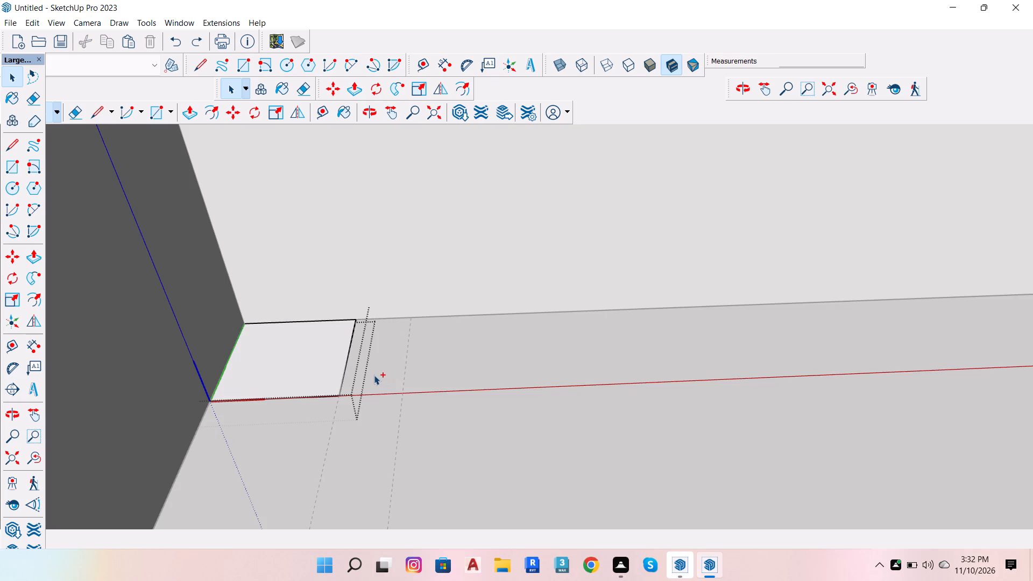
key("ctrl+z")
key("ctrl+z")
key("ctrl+z")
key("ctrl+z")
key("ctrl+z")
key("ctrl+z")
key("ctrl+z")
key("ctrl+z")
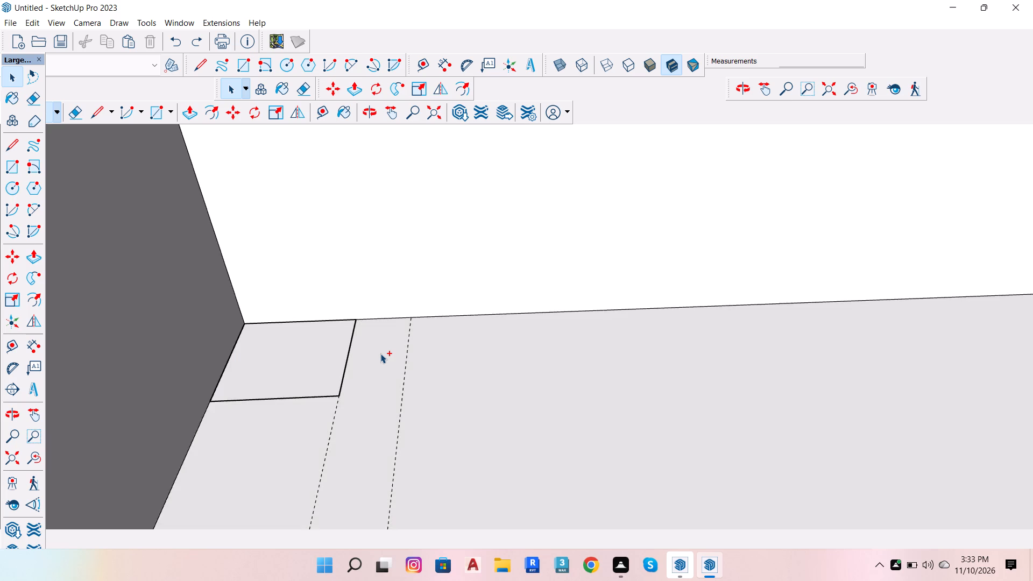
key("ctrl+z")
key("ctrl+z")
key("ctrl+z")
key("ctrl+z")
key("ctrl+z")
key("ctrl+z")
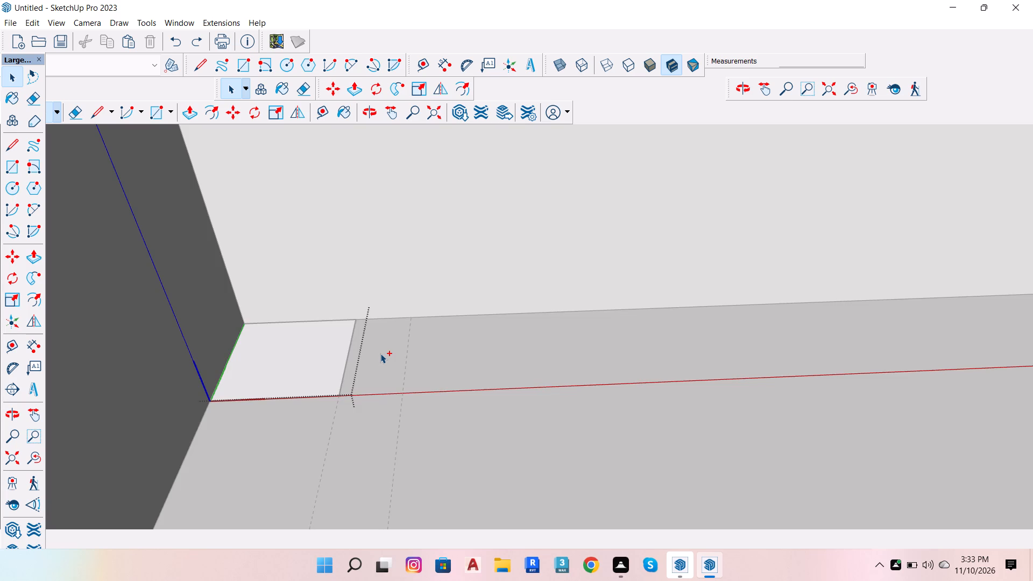
key("ctrl+z")
key("ctrl+z")
key("ctrl+z")
key("ctrl+z")
key("ctrl+z")
key("ctrl+z")
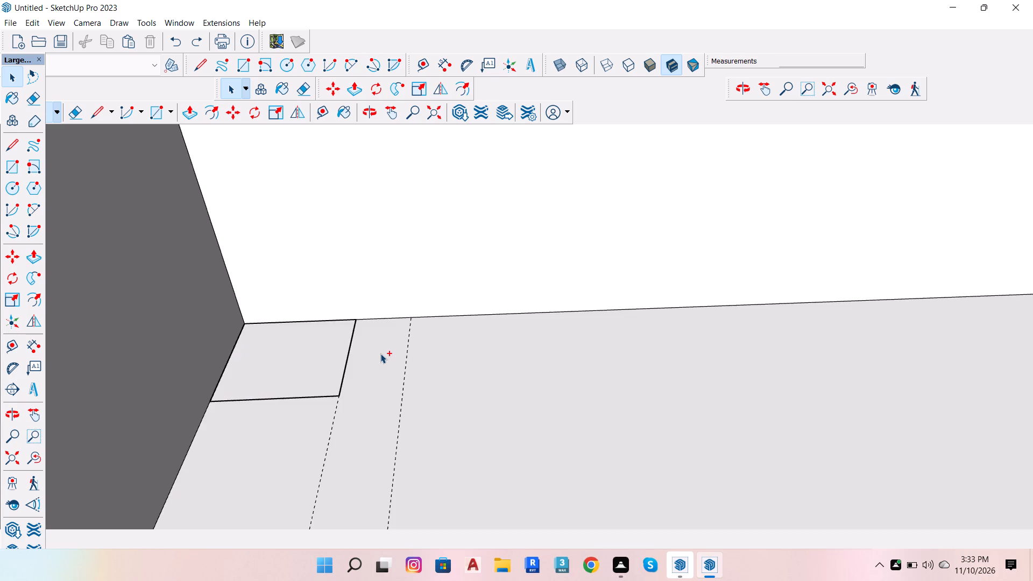
key("ctrl+z")
key("ctrl+z")
key("ctrl+z")
scroll(373, 363, "down", 5, "ctrl")
key("ctrl+z")
key("ctrl+z")
key("ctrl+z")
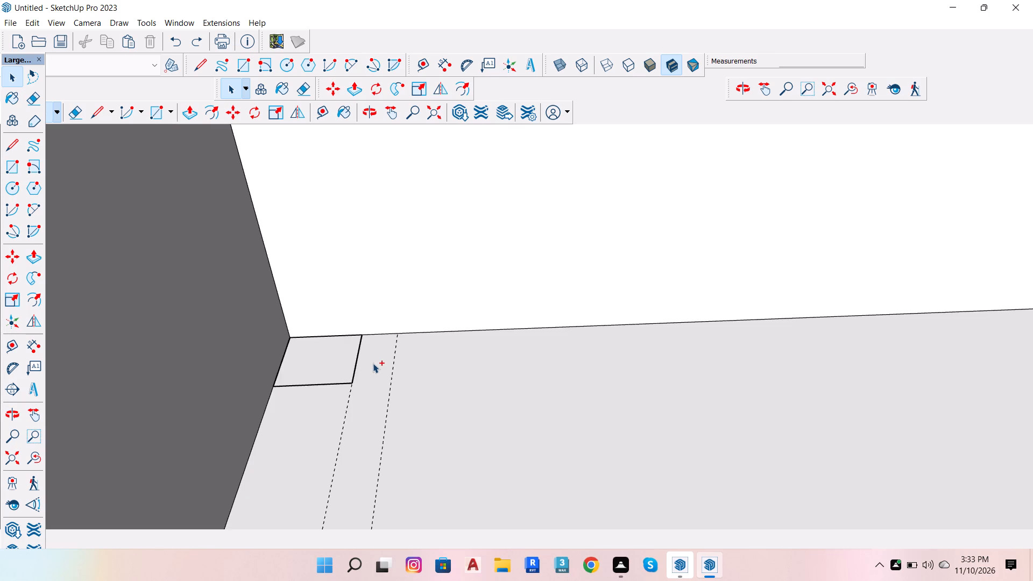
key("ctrl+z")
key("ctrl+z")
key("ctrl+z")
Add a parallel guide 1" further into the room from the guide nearest the left wall.
scroll(381, 359, "down", 15)
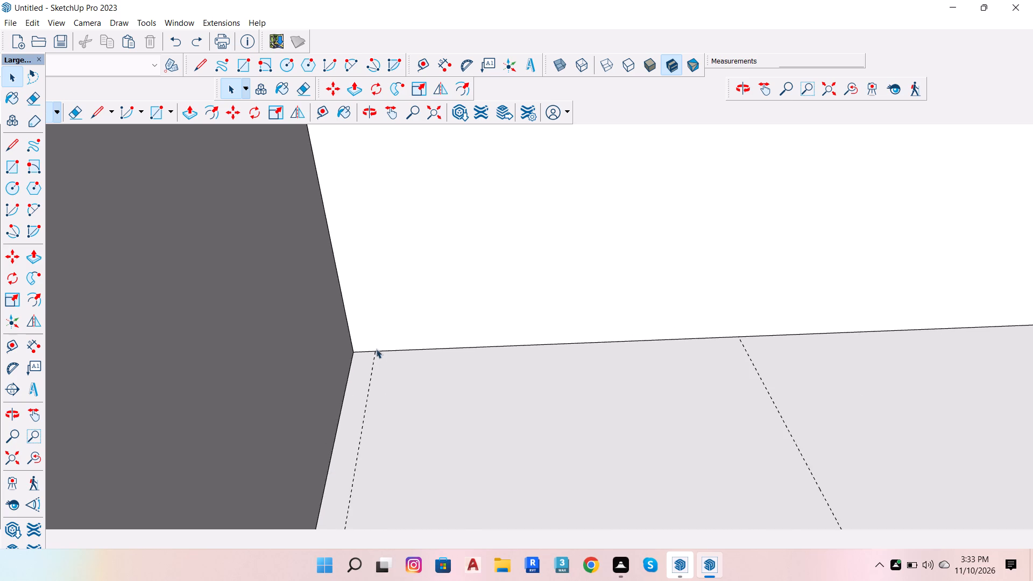
scroll(376, 349, "down", 5)
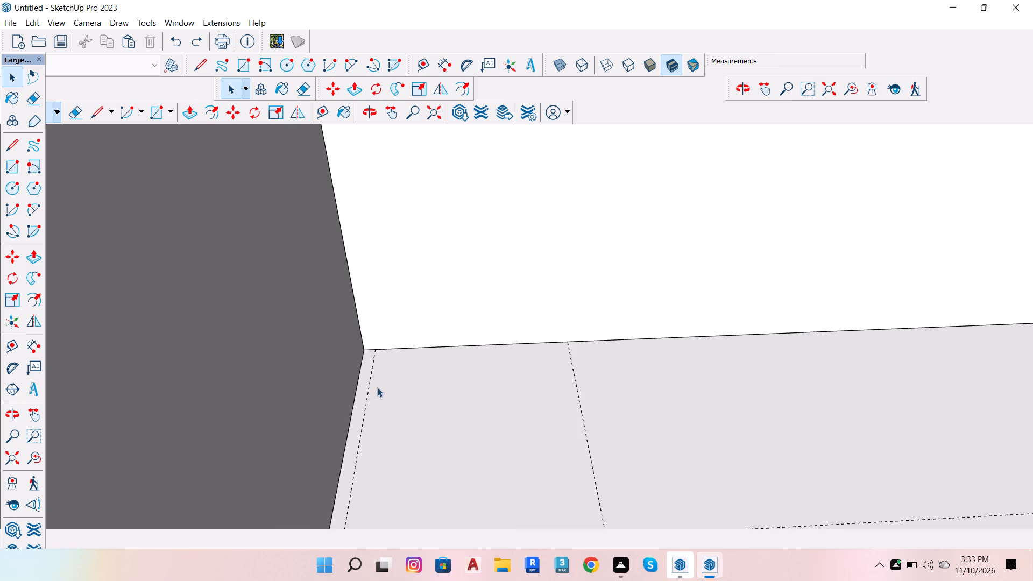
key("t")
left_click(367, 393)
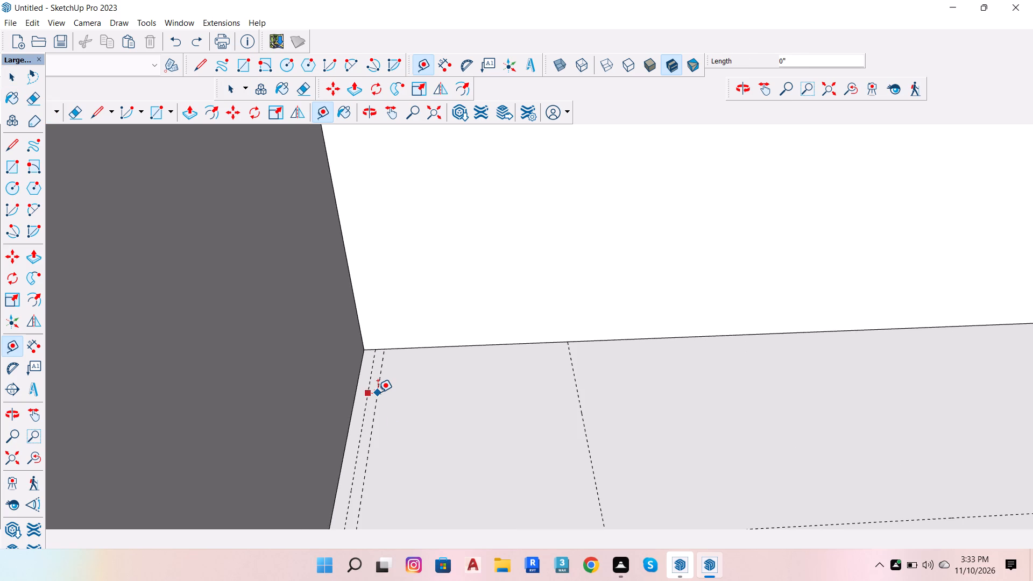
key("1")
key("Return")
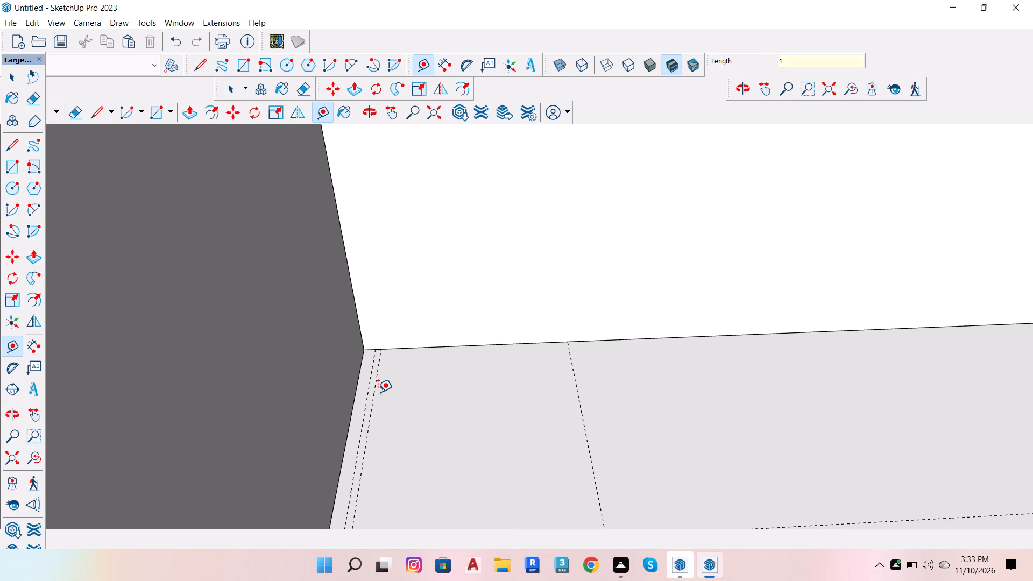
key("space")
Delete the floor face between the room's walls.
scroll(423, 342, "up", 3)
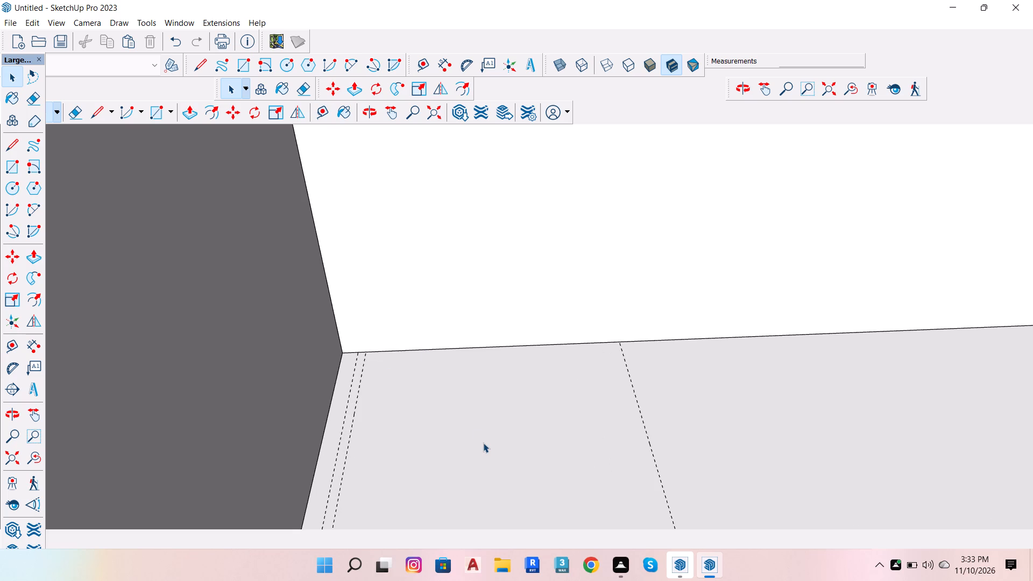
left_click(483, 443)
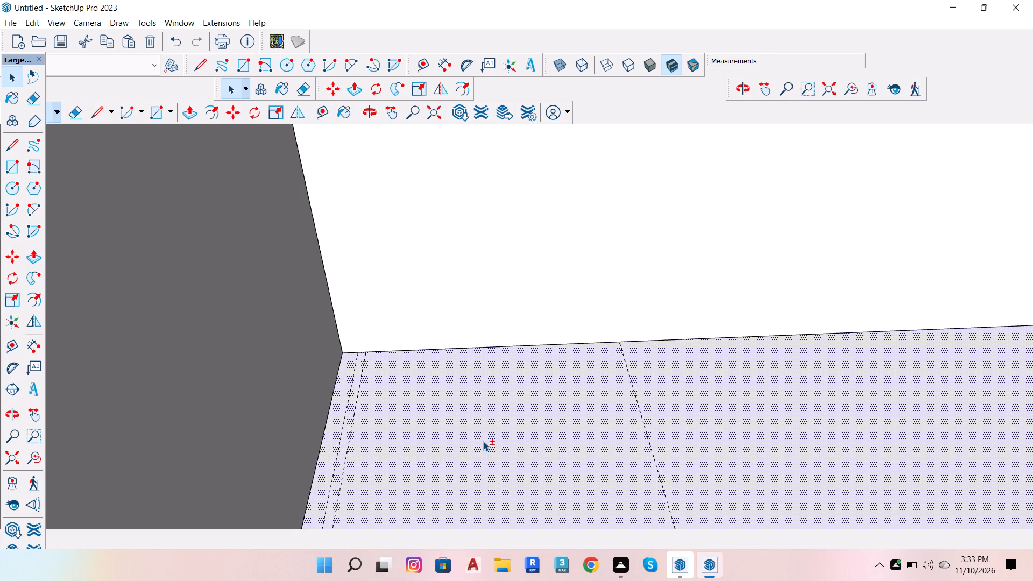
key("shift+Delete")
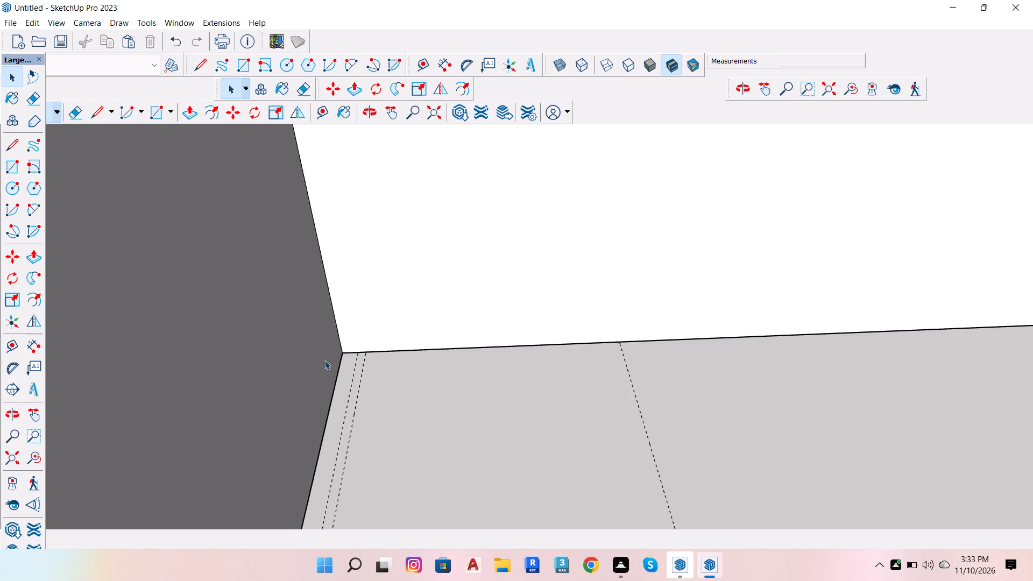
Draw a 2" by 2" square on the floor in the back corner against the left wall.
scroll(325, 367, "up", 10)
key("e")
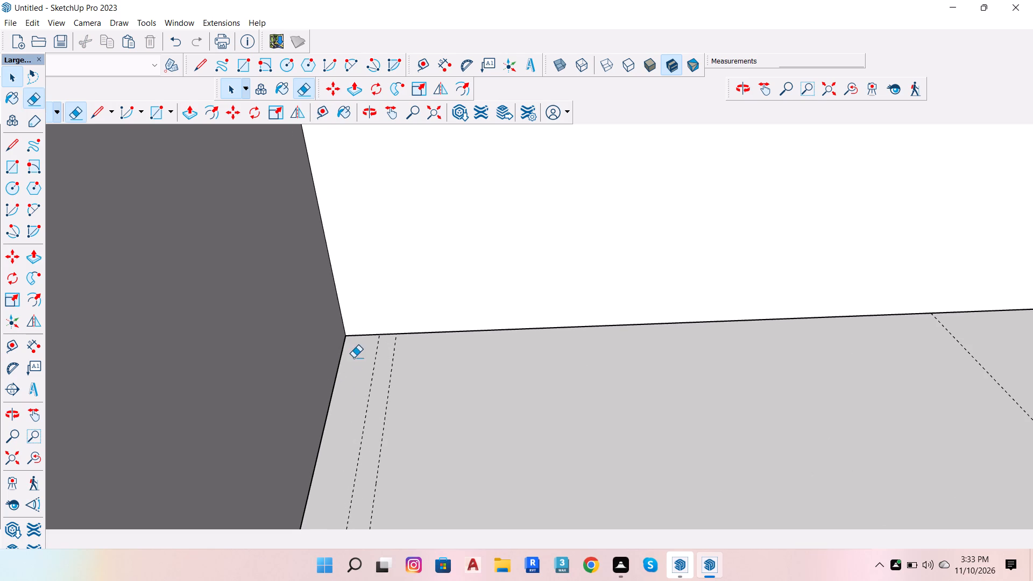
key("r")
left_click(345, 336)
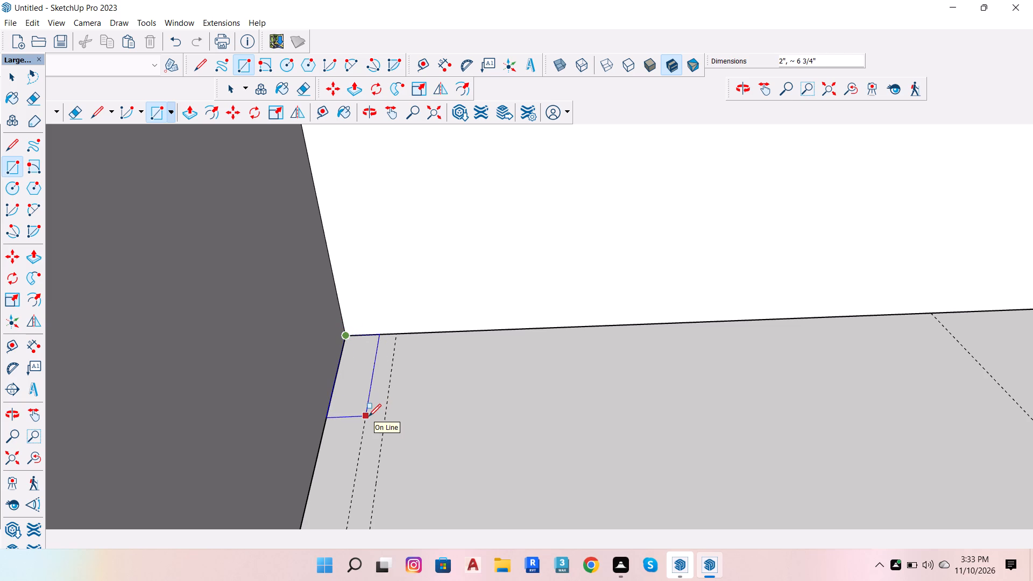
type("2,2")
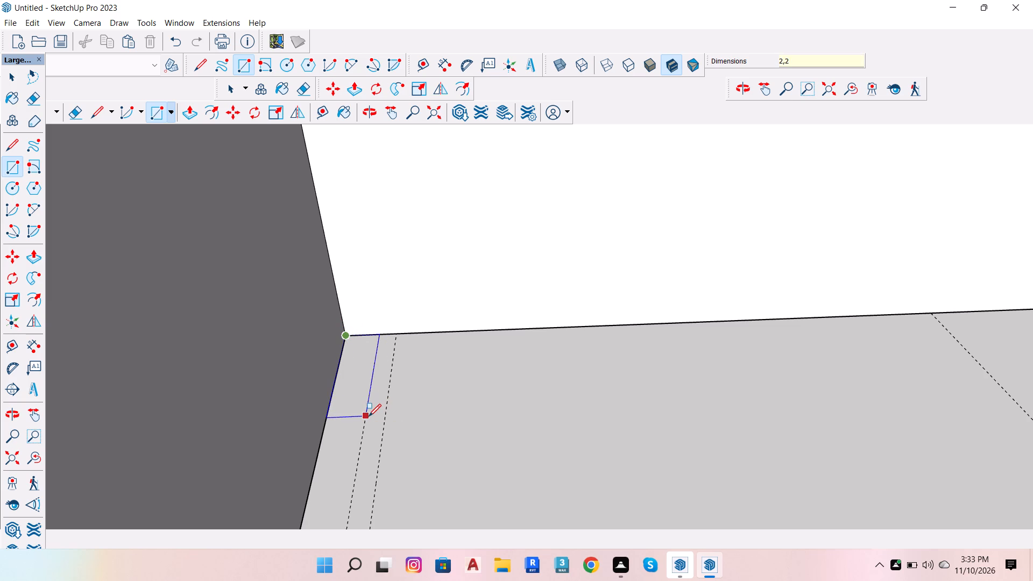
key("Return")
key("space")
Make a group from the corner square's face and its edges.
scroll(363, 377, "up", 5)
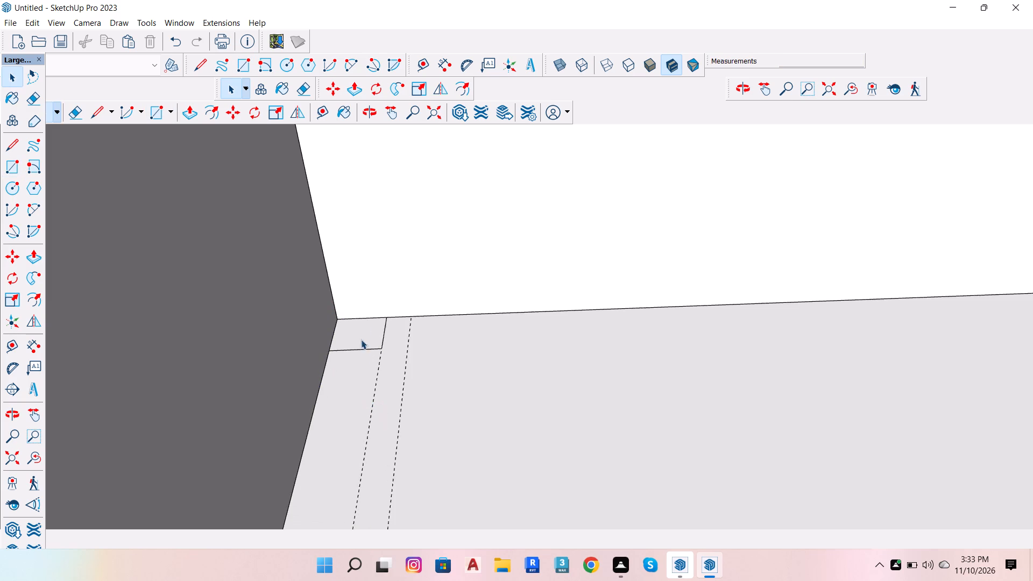
scroll(358, 307, "up", 7)
left_click(373, 334)
double_click(373, 334)
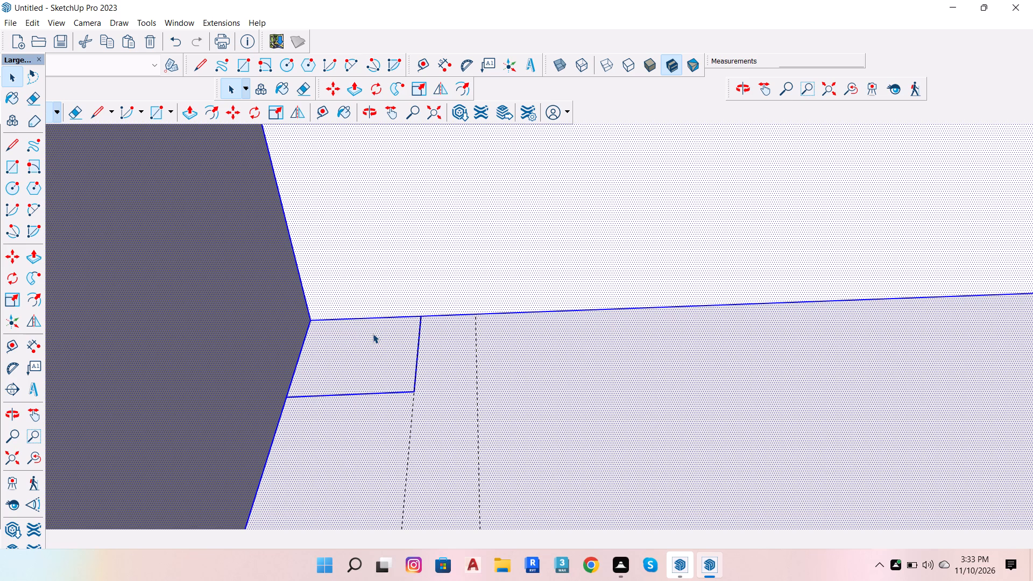
left_click(376, 352)
left_click(376, 352)
double_click(376, 352)
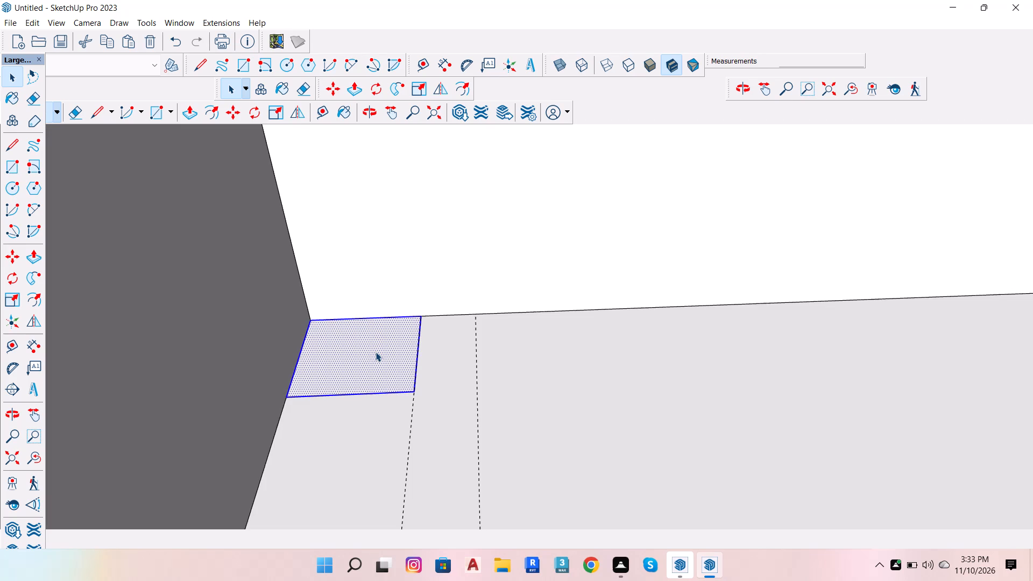
right_click(373, 351)
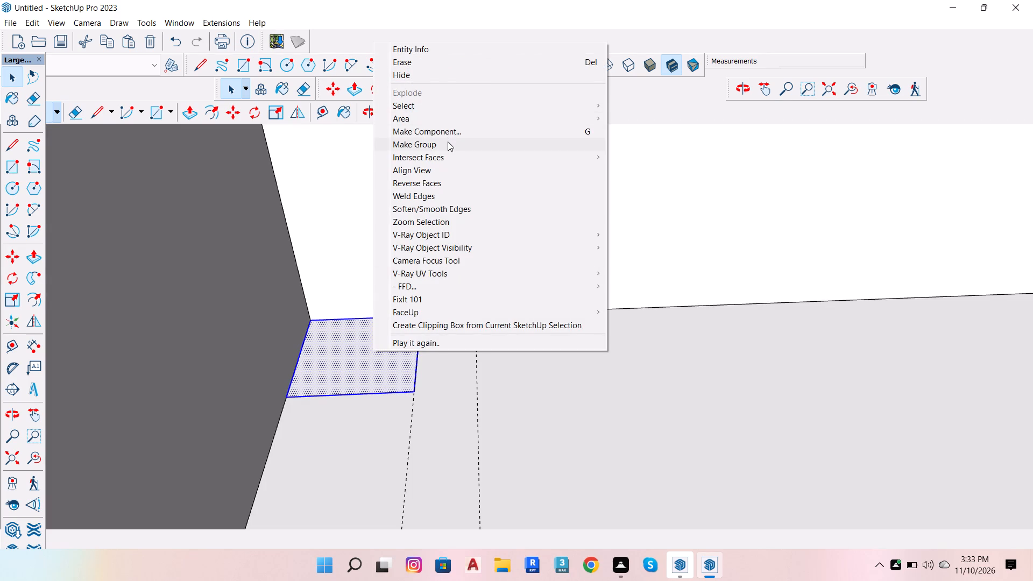
left_click(448, 141)
Convert the grouped corner square into a component.
right_click(406, 341)
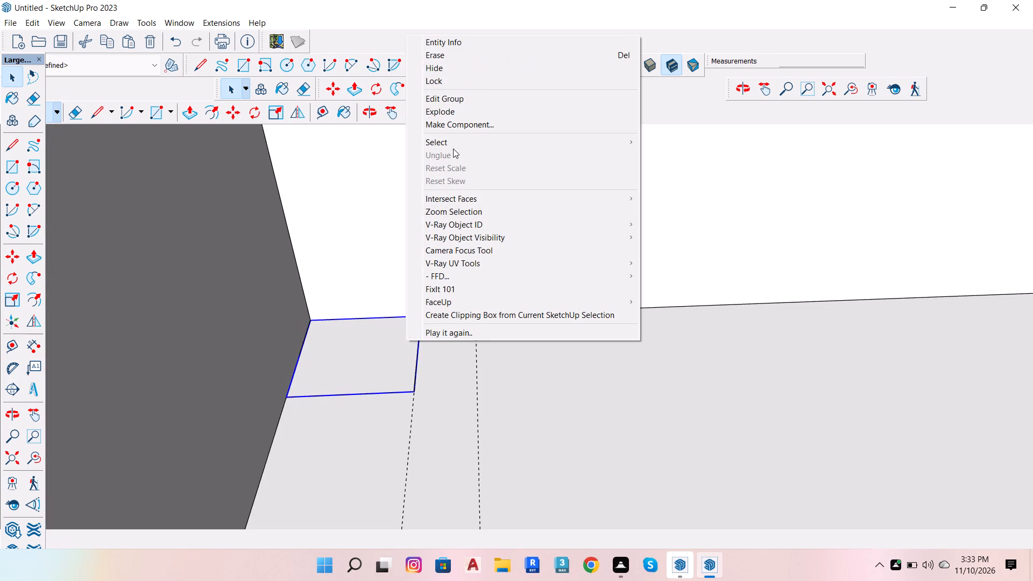
left_click(458, 127)
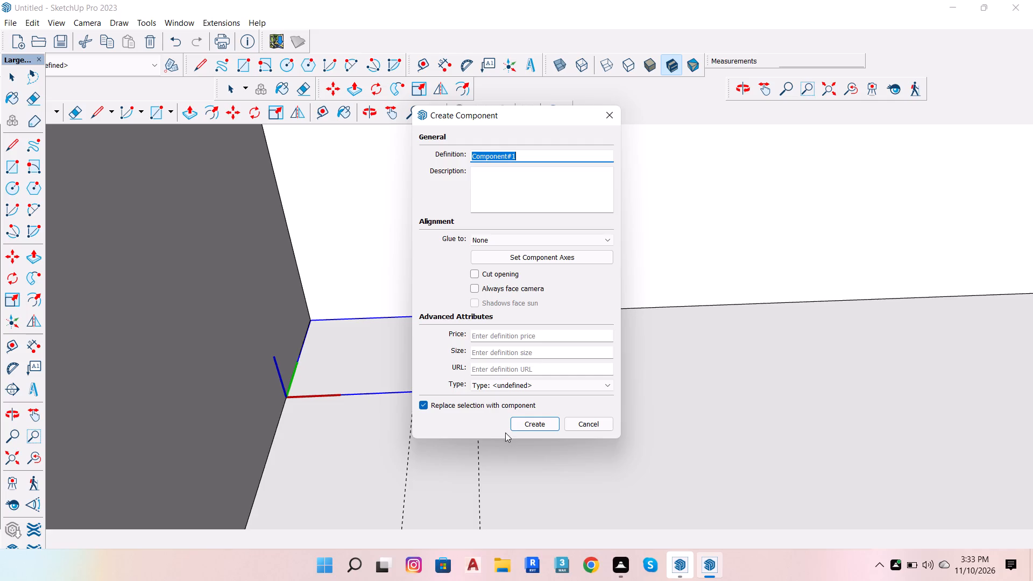
left_click(532, 422)
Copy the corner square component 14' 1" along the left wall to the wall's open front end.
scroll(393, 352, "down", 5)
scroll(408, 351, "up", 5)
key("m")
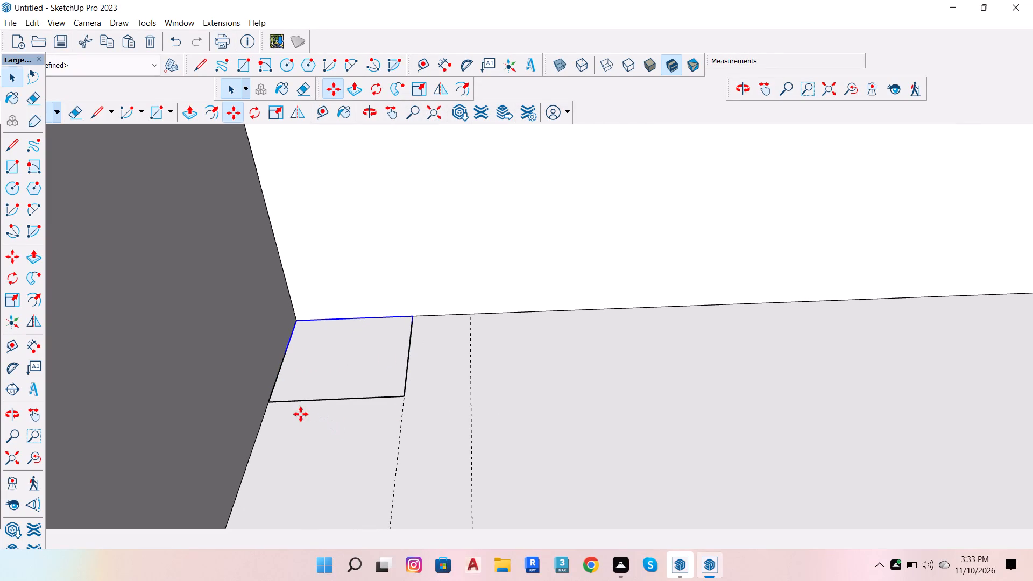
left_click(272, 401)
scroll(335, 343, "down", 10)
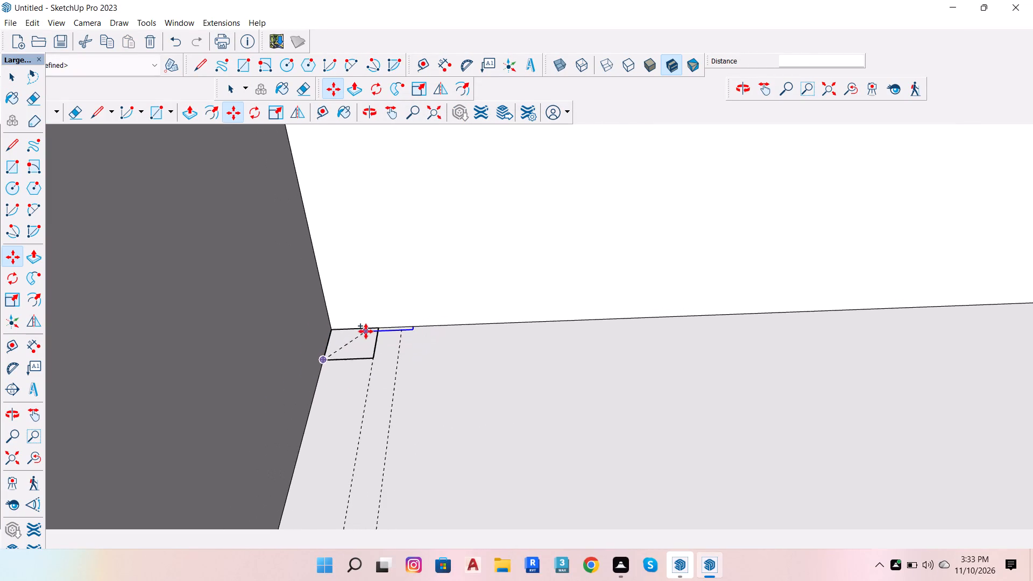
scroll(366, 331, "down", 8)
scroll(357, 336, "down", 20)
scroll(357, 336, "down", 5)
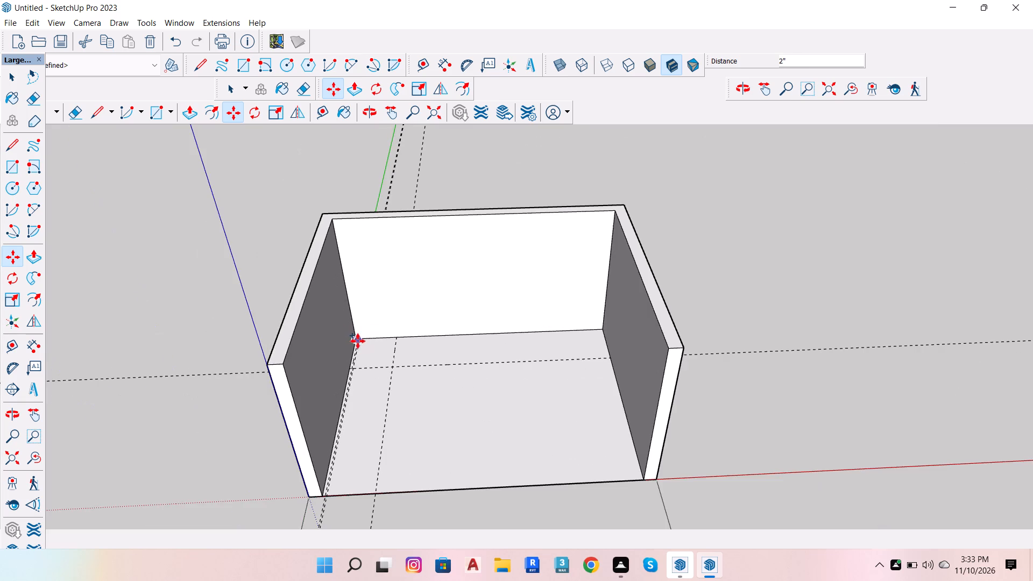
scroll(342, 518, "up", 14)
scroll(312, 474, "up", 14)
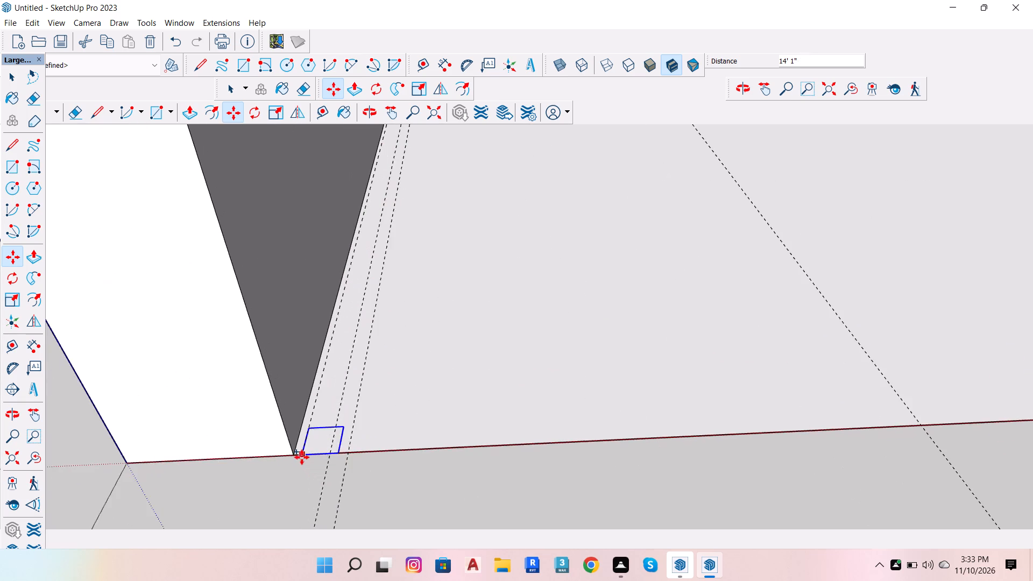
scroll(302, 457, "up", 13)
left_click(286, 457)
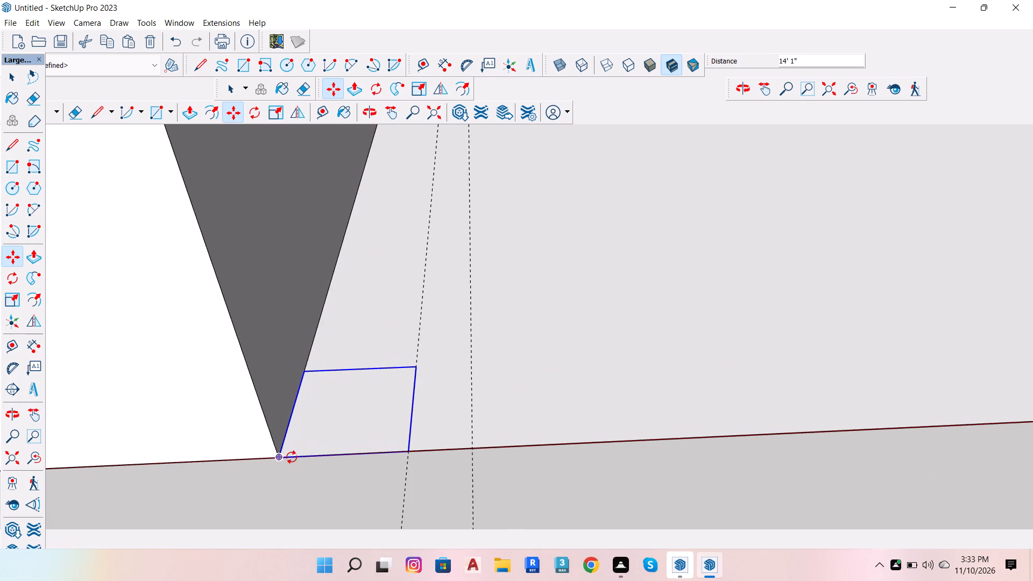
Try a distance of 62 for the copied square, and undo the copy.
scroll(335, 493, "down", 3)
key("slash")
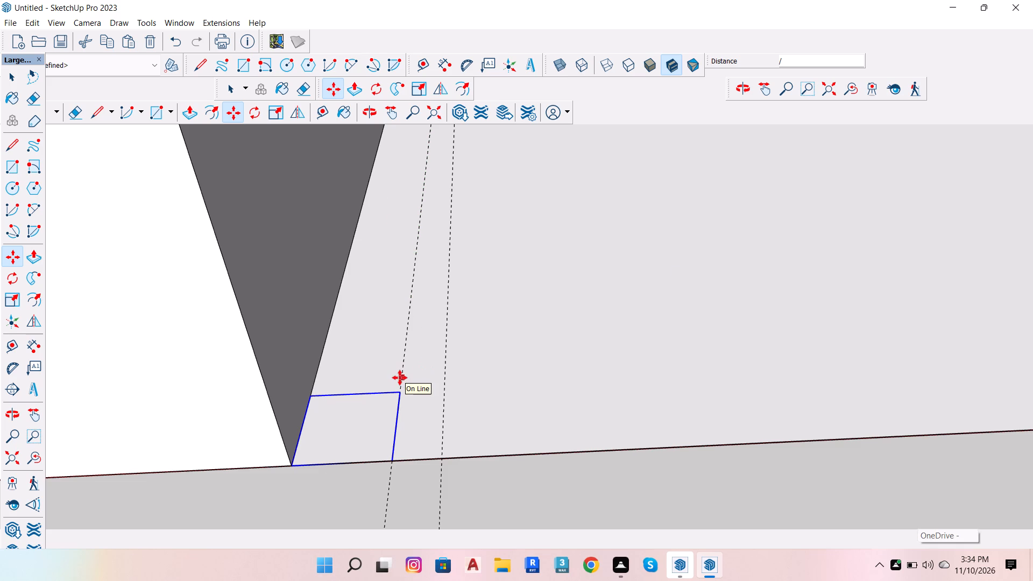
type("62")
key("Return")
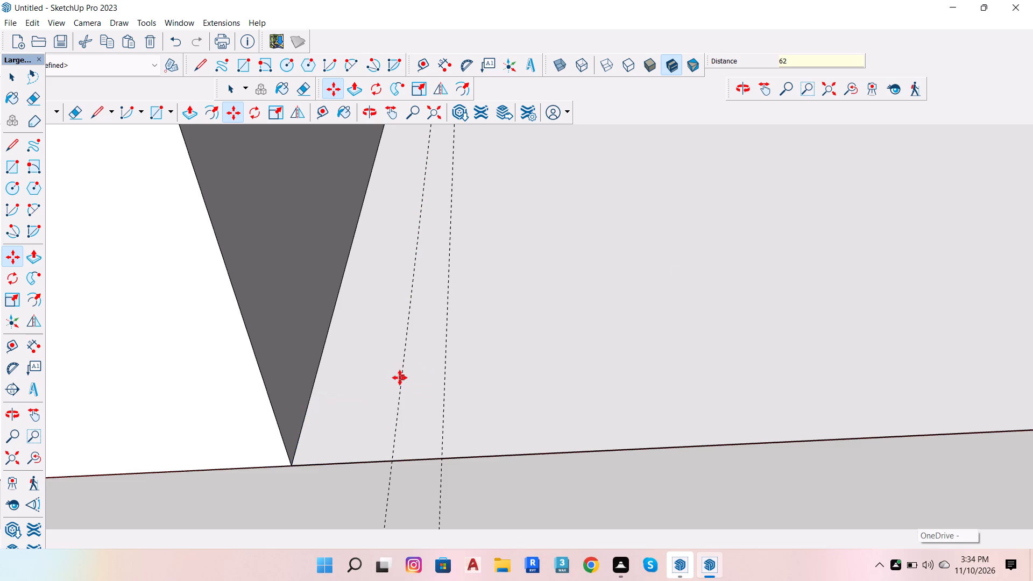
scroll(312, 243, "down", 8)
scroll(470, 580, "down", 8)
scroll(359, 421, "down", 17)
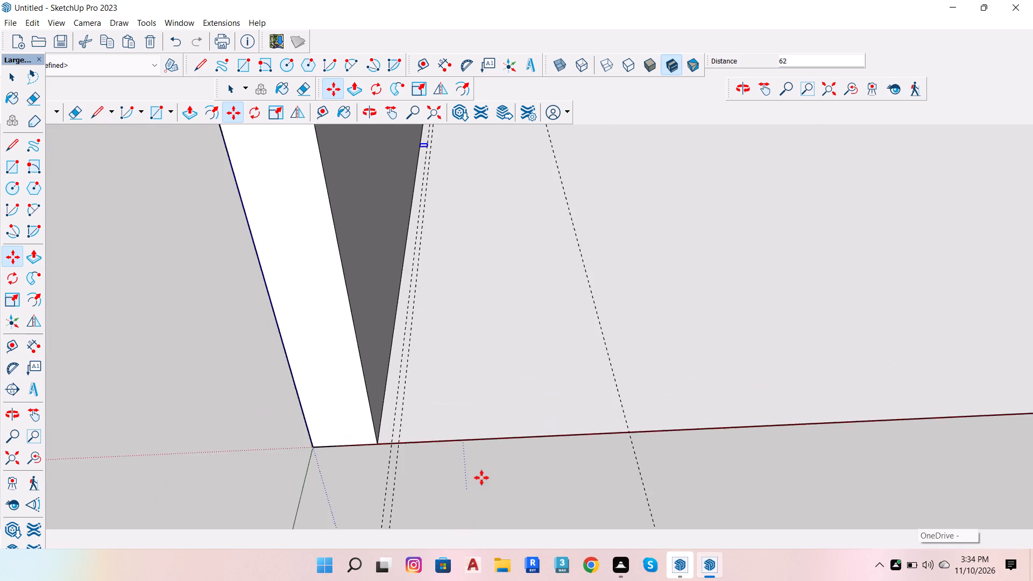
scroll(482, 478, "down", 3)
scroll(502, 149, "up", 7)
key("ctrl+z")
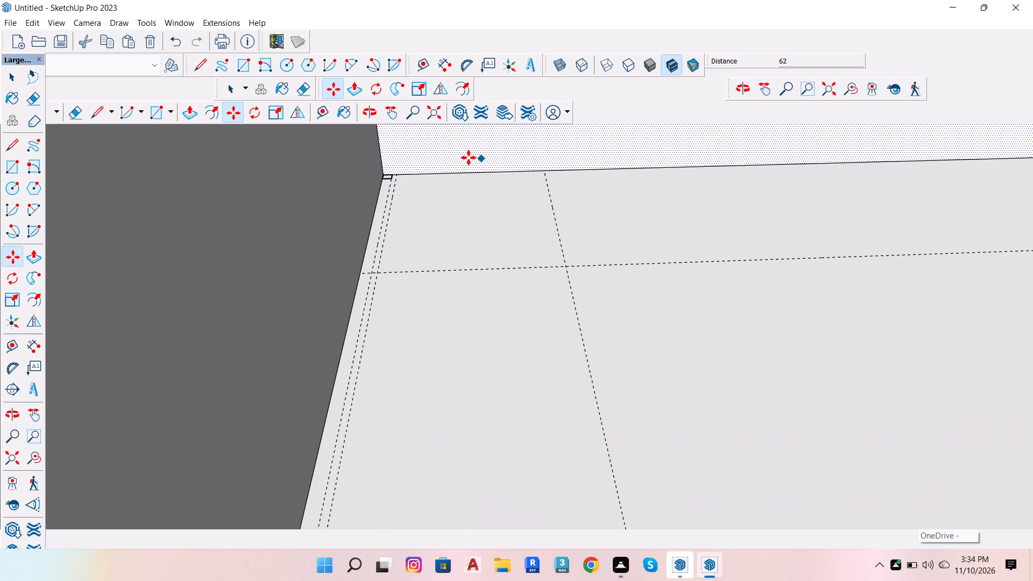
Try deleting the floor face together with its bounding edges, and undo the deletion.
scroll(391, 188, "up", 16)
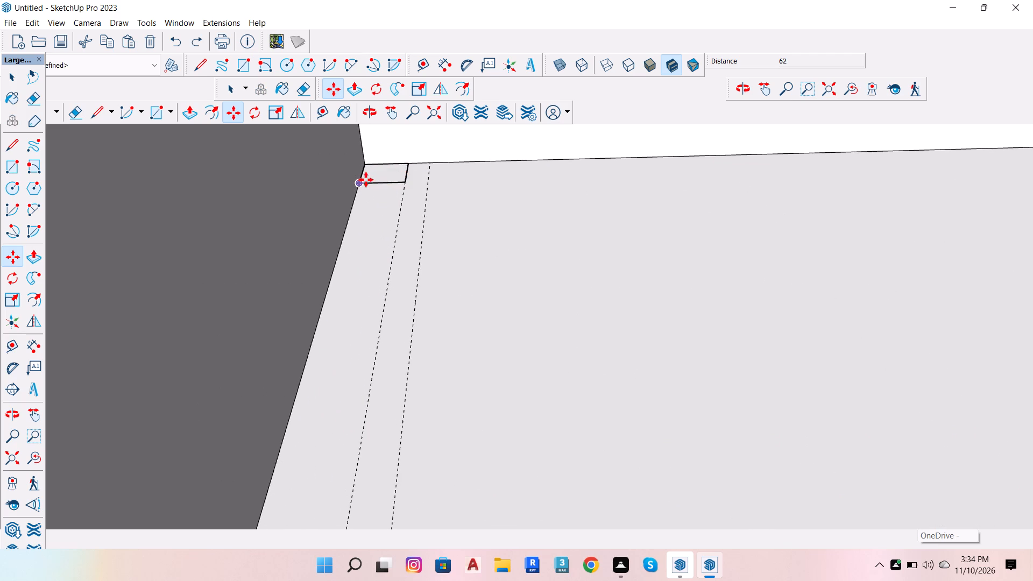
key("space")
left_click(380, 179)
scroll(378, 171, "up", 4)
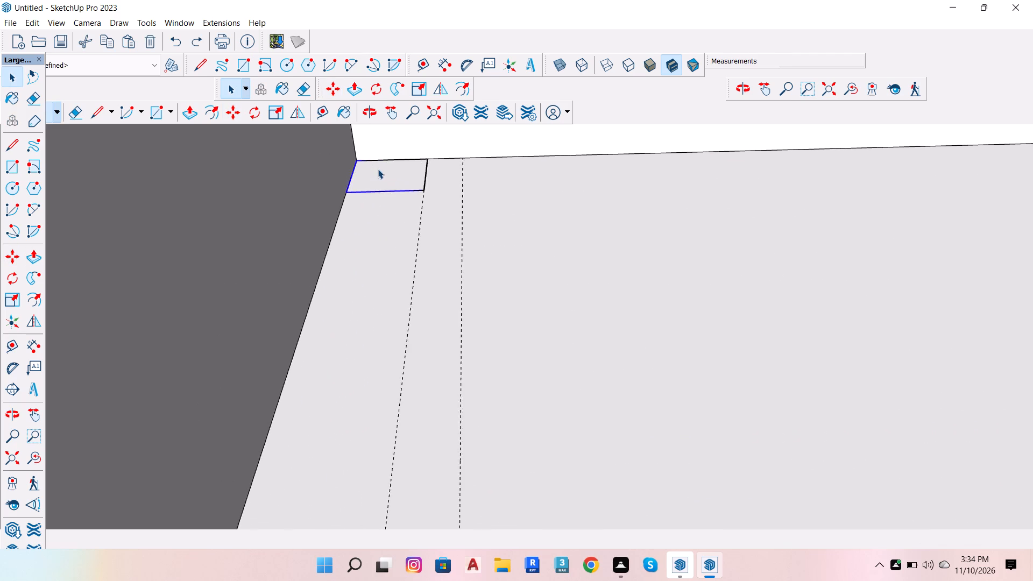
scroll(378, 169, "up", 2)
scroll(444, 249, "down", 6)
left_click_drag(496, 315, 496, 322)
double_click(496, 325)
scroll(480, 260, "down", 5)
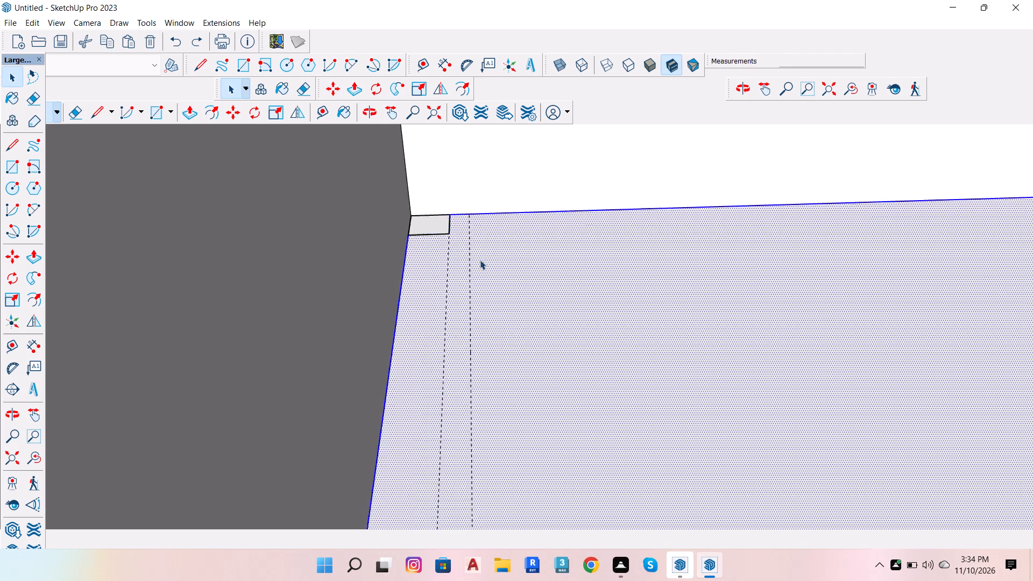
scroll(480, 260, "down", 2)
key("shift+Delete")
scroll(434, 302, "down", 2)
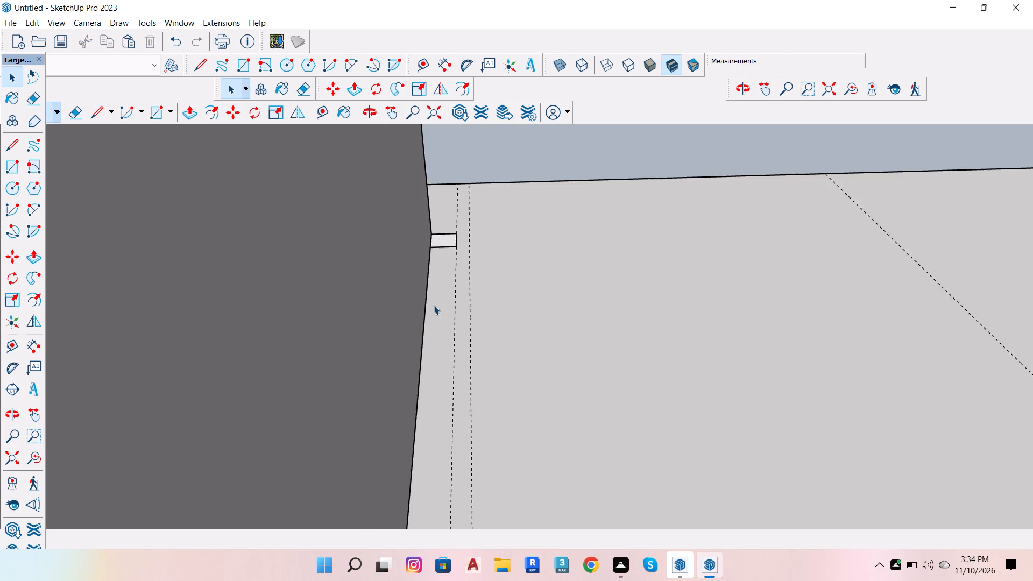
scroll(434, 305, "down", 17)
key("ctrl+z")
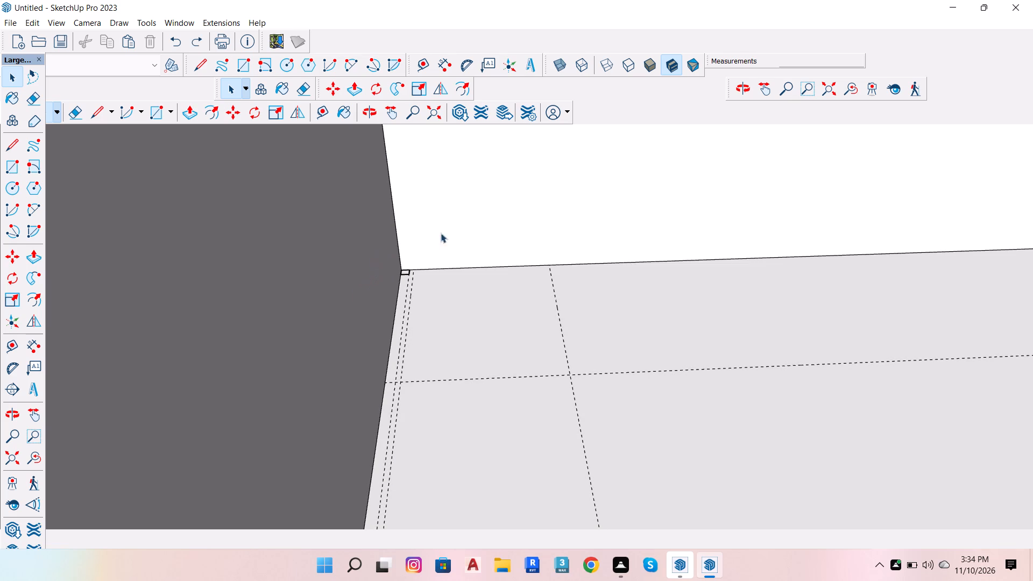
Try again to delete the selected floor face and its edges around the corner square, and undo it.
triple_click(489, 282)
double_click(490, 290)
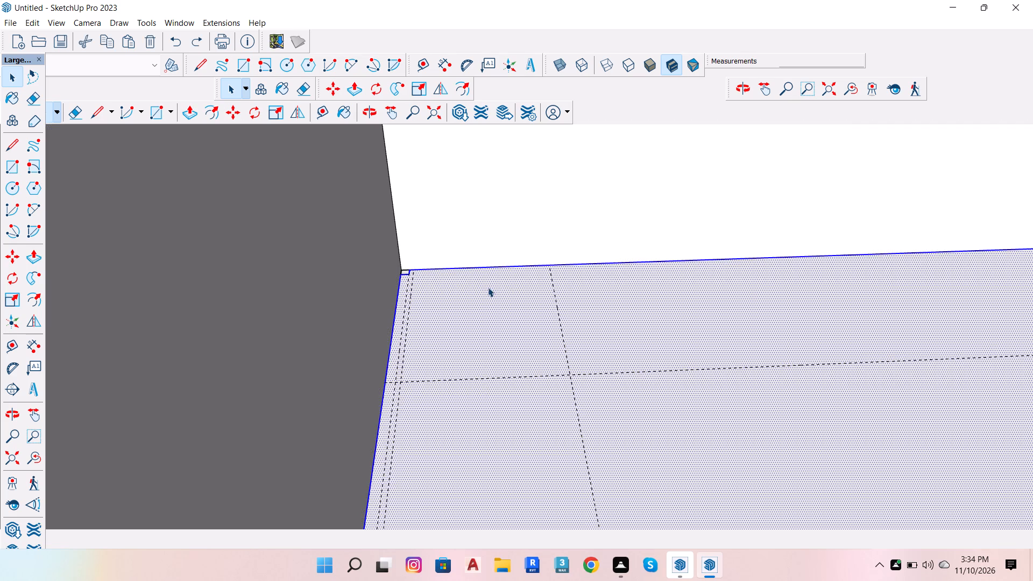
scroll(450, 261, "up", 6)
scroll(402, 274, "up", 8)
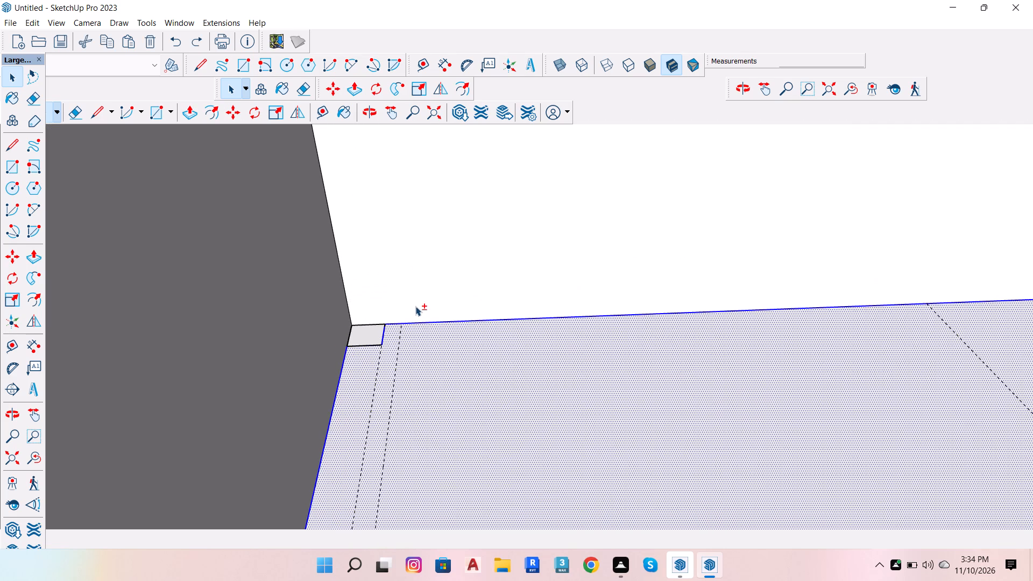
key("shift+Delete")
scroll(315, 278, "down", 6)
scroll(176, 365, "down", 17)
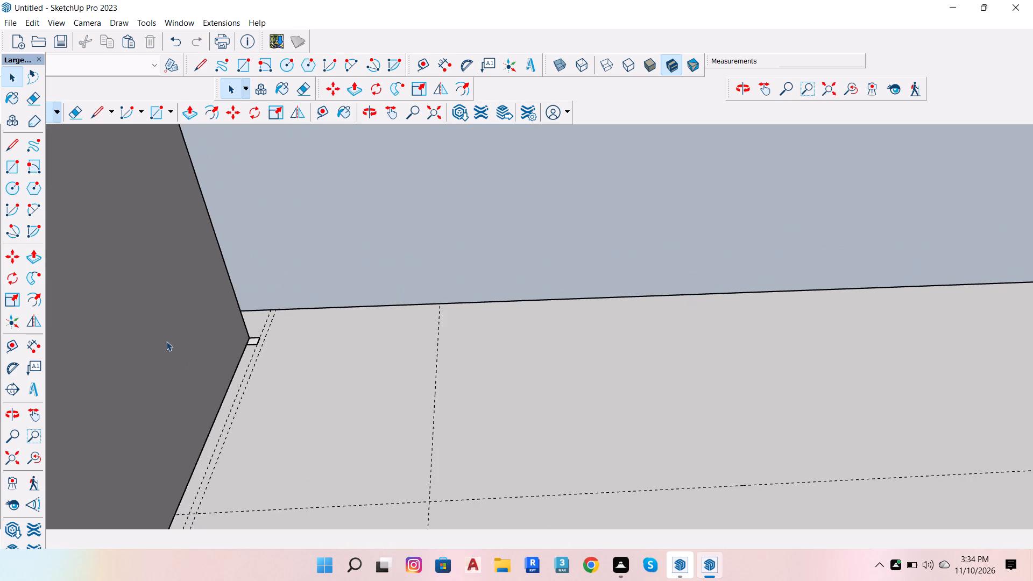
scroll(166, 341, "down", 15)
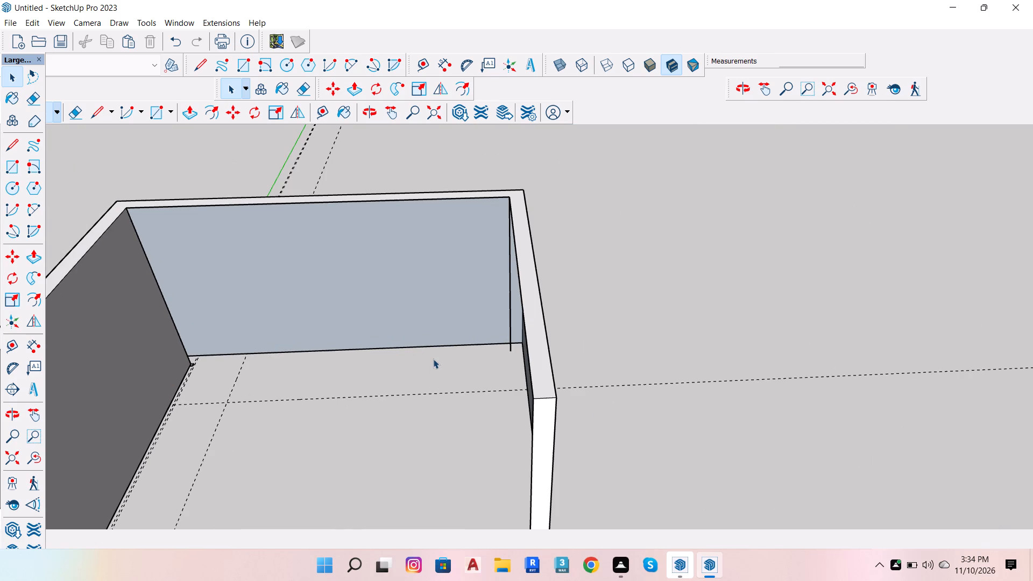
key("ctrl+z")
Erase the floor's front edge between the two side walls to remove the floor face.
scroll(690, 199, "down", 7)
scroll(542, 438, "up", 7)
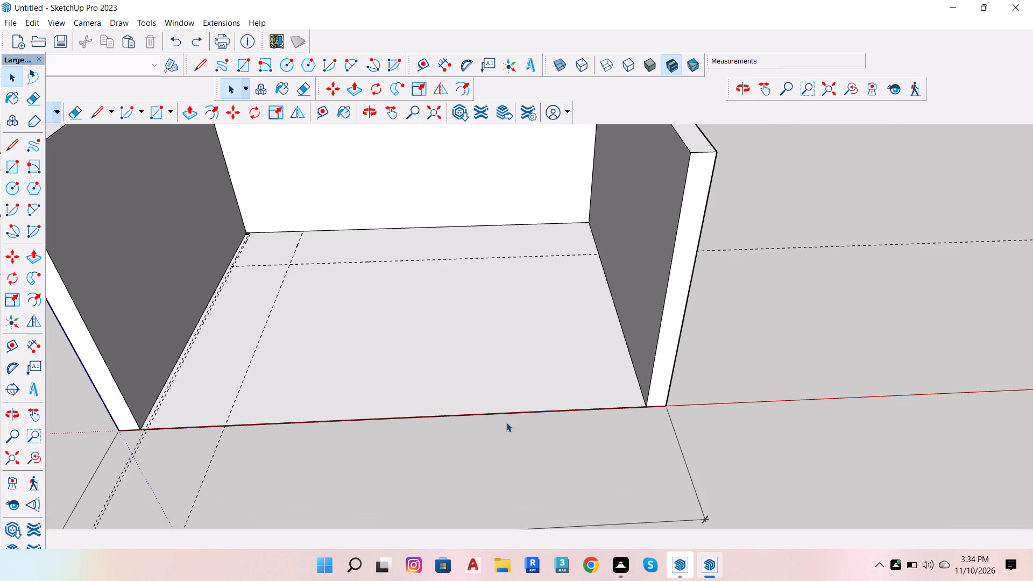
key("e")
left_click_drag(498, 402, 506, 433)
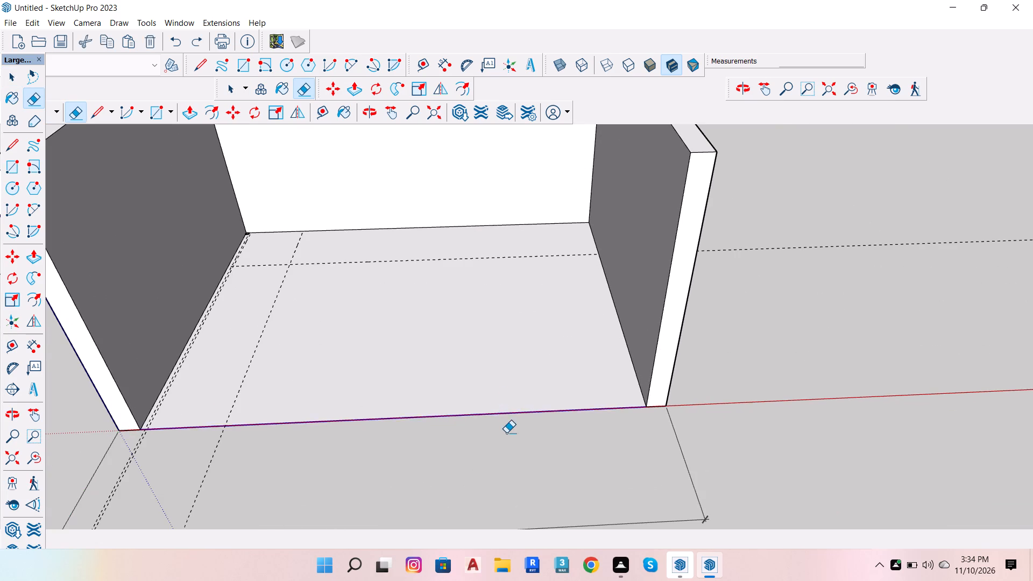
left_click_drag(506, 433, 507, 434)
Copy the corner square component 14' 1" along the left wall to the wall's open front end.
scroll(527, 400, "down", 7)
scroll(332, 180, "up", 7)
scroll(334, 329, "up", 9)
scroll(369, 408, "up", 8)
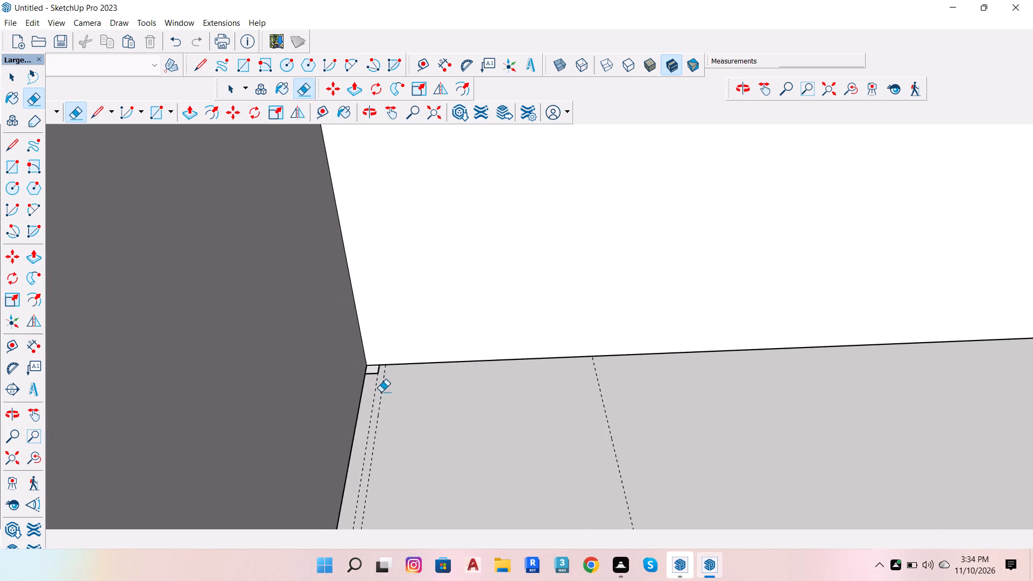
key("space")
scroll(381, 369, "up", 13)
left_click(376, 370)
scroll(388, 386, "up", 2)
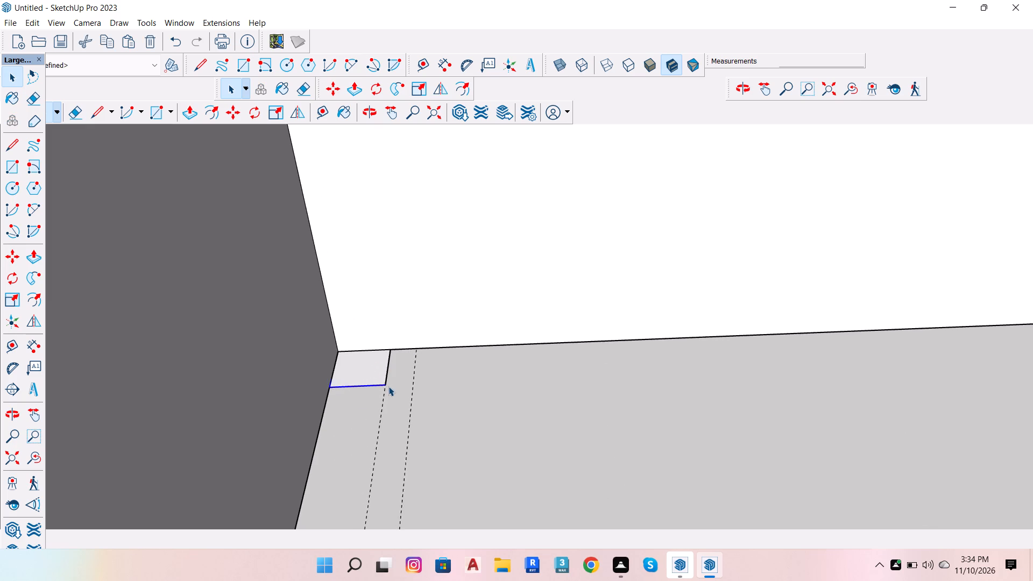
scroll(388, 386, "up", 2)
left_click(378, 372)
key("m")
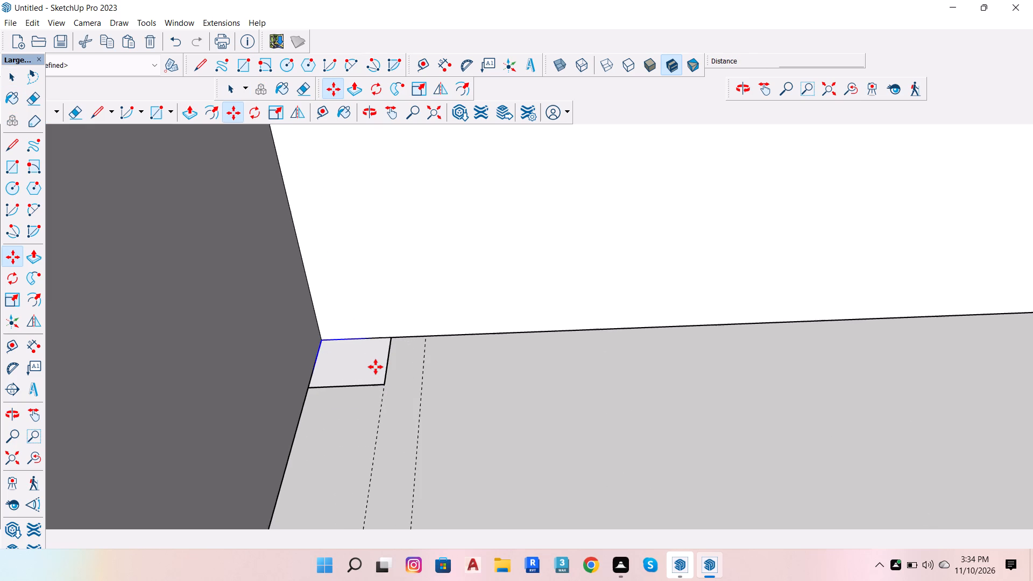
left_click(305, 389)
scroll(468, 250, "down", 7)
scroll(481, 230, "down", 20)
scroll(481, 230, "down", 7)
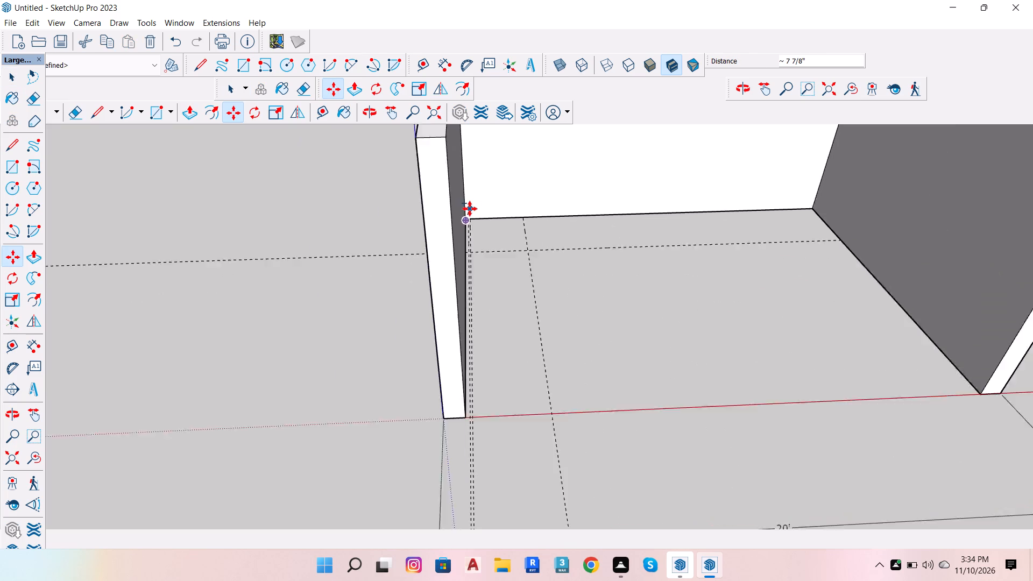
scroll(470, 209, "down", 2)
scroll(492, 362, "up", 7)
scroll(444, 384, "up", 16)
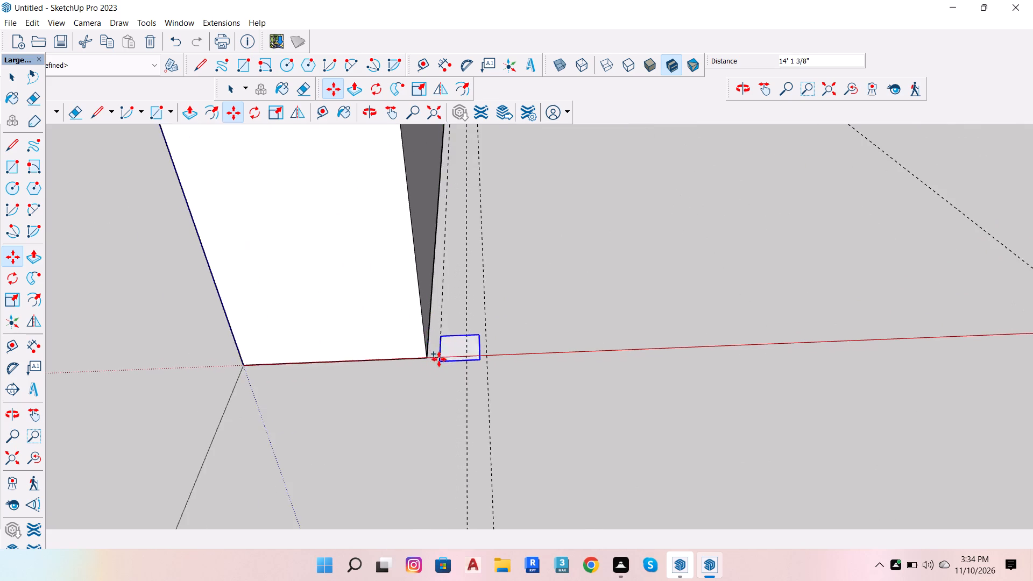
scroll(438, 357, "up", 11)
left_click(418, 365)
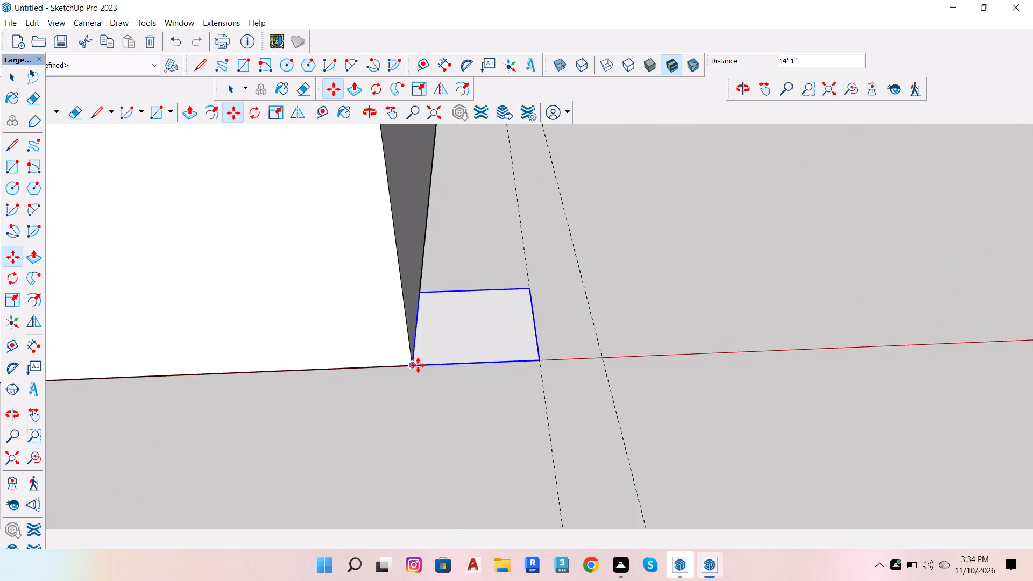
Divide the 14' 1" copy distance into 62 equal spaces to array the square component along the left wall.
scroll(504, 350, "up", 6)
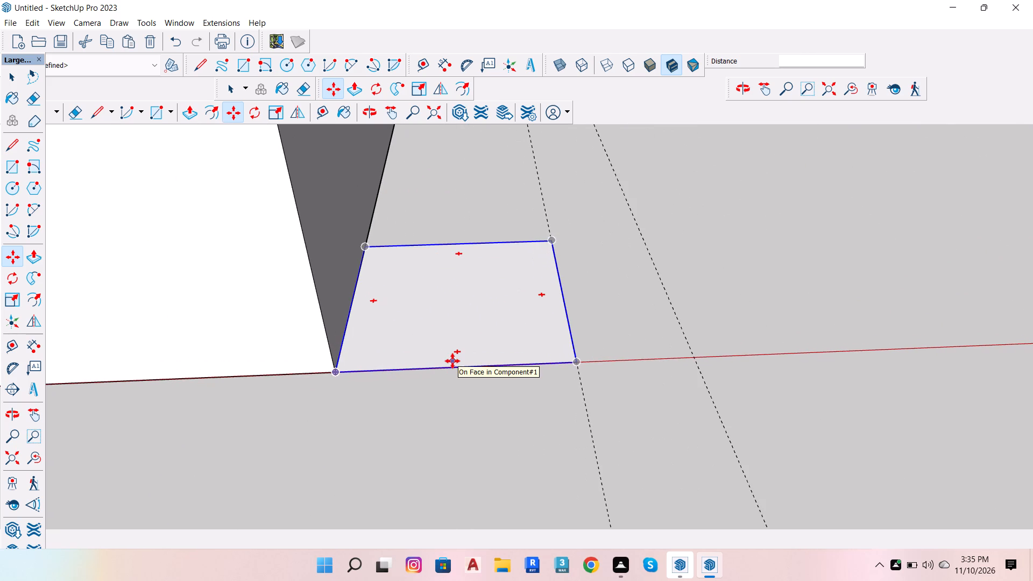
key("slash")
type("62")
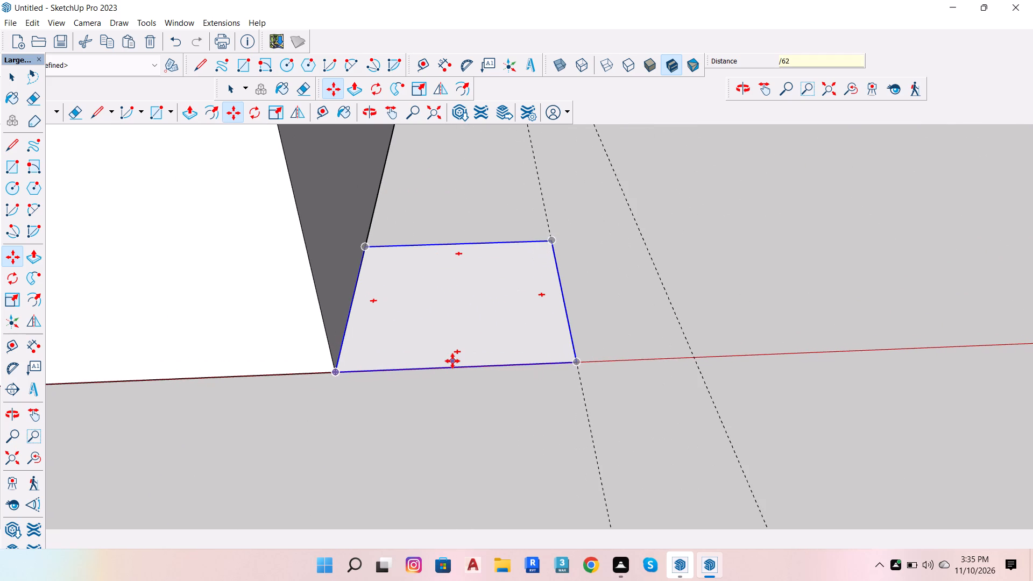
key("Return")
key("space")
Open the corner square component for editing, Push/Pull its face up 10', and leave the component.
scroll(348, 544, "down", 6)
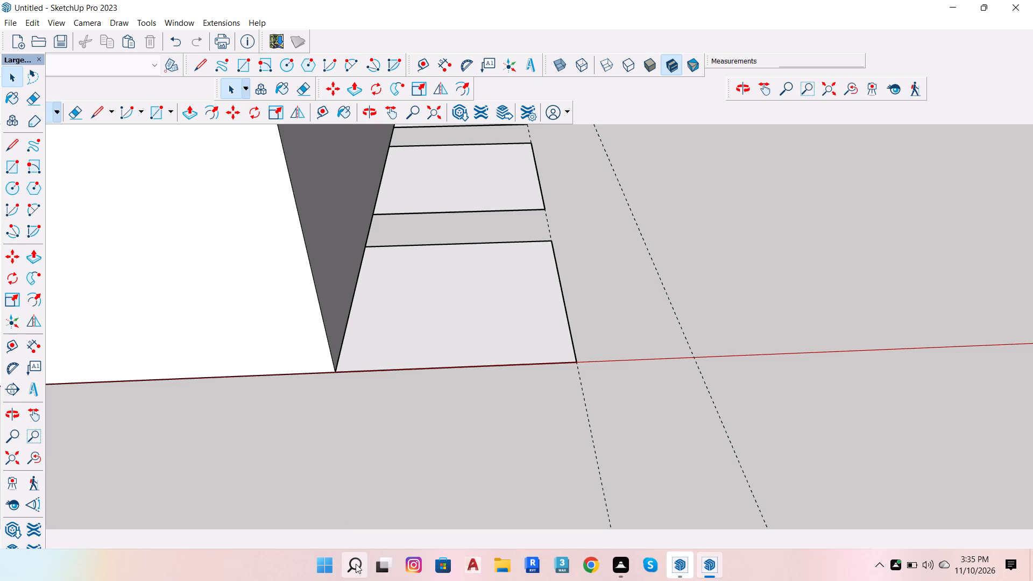
scroll(351, 580, "down", 6)
scroll(404, 523, "down", 5)
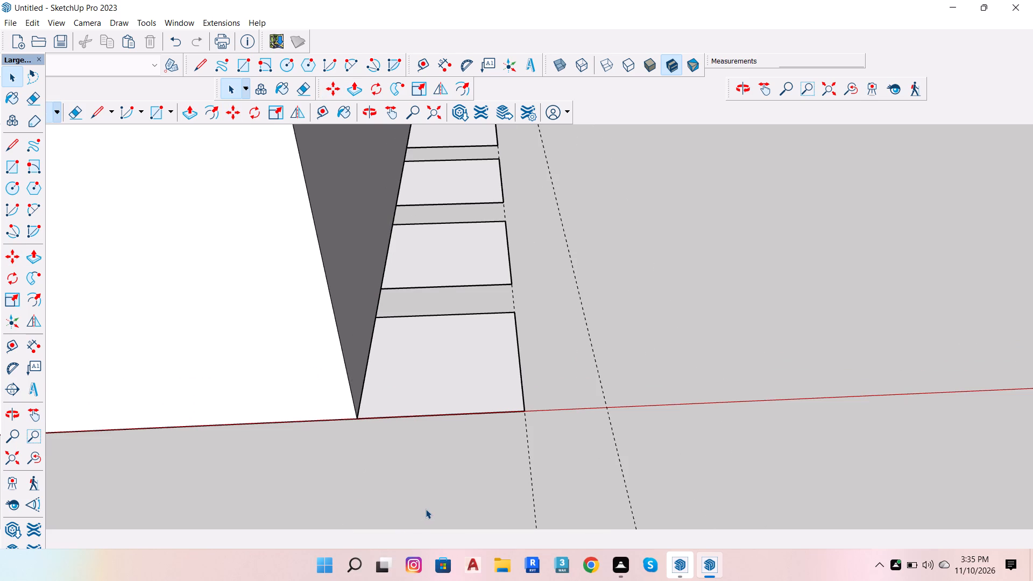
scroll(371, 580, "down", 11)
scroll(483, 410, "down", 18)
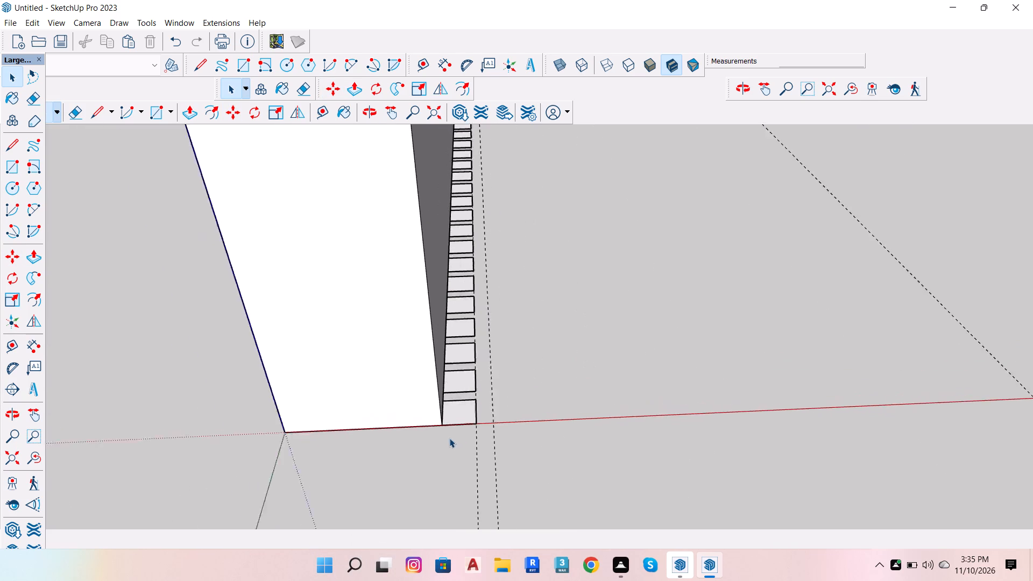
scroll(449, 438, "down", 10)
scroll(312, 300, "down", 20)
scroll(312, 300, "down", 1)
scroll(510, 247, "up", 4)
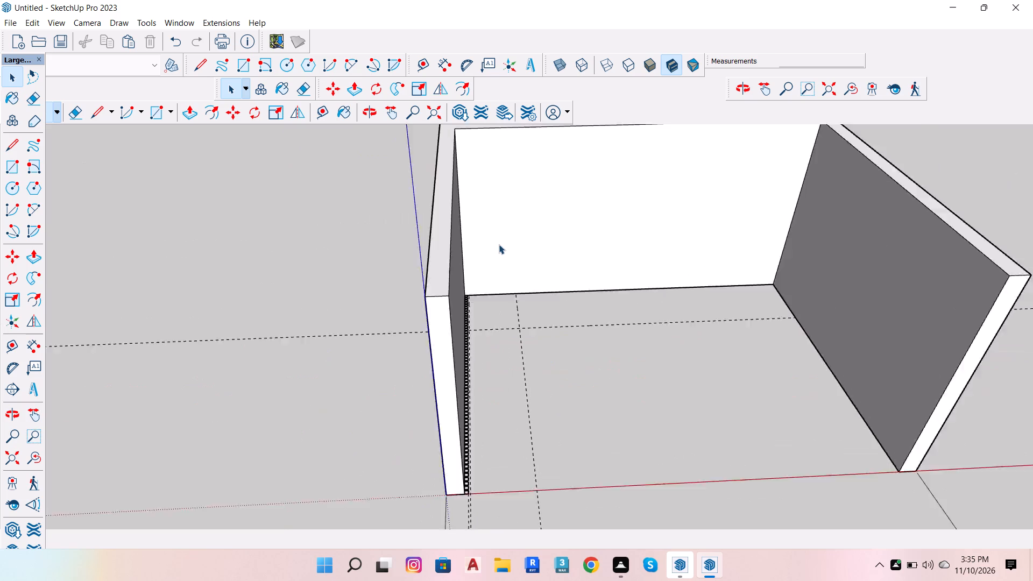
scroll(499, 244, "up", 16)
scroll(373, 333, "up", 8)
scroll(439, 322, "down", 1)
scroll(448, 318, "up", 12)
double_click(433, 329)
left_click(433, 329)
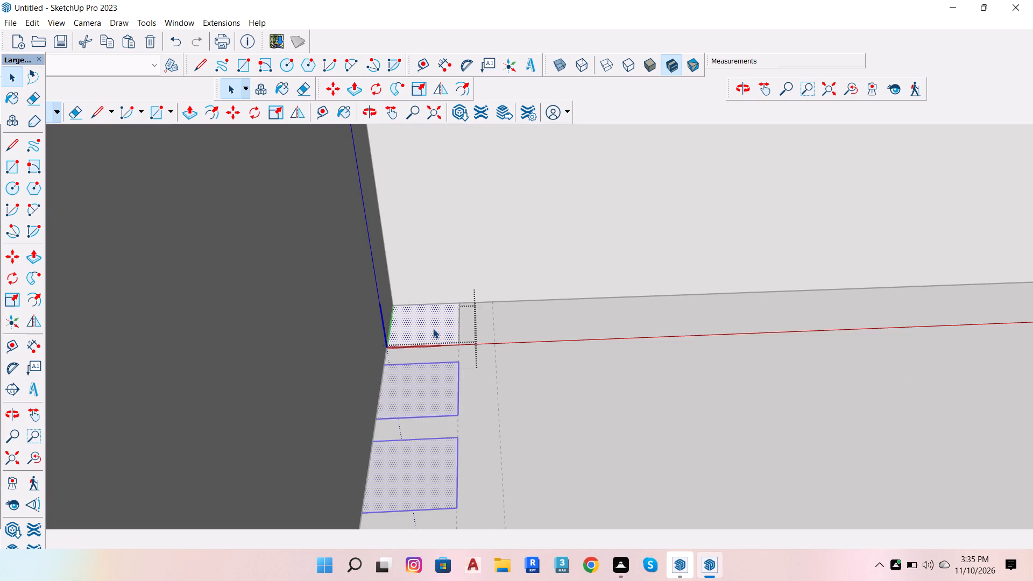
key("p")
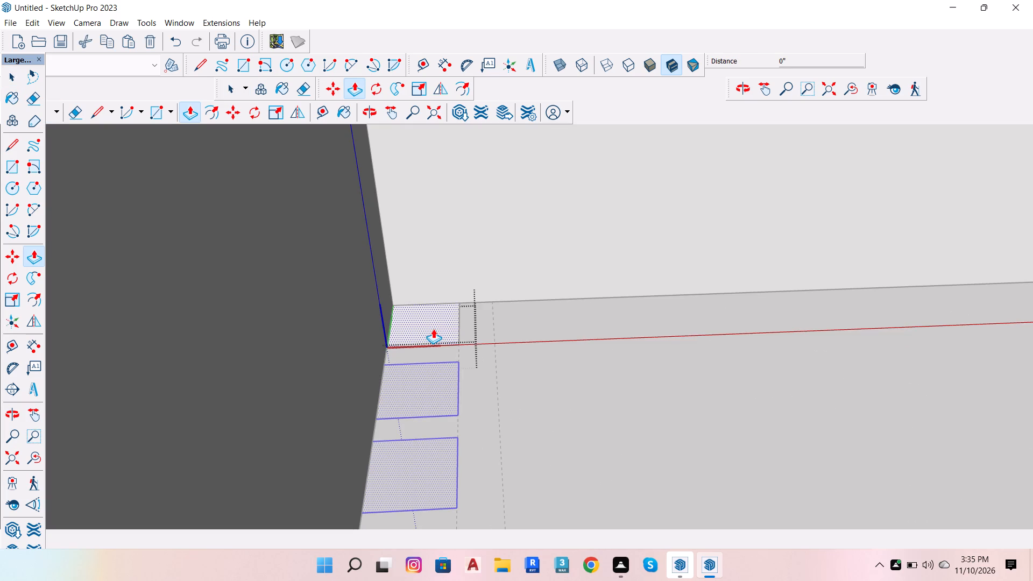
left_click(433, 329)
scroll(398, 280, "down", 20)
scroll(398, 280, "down", 7)
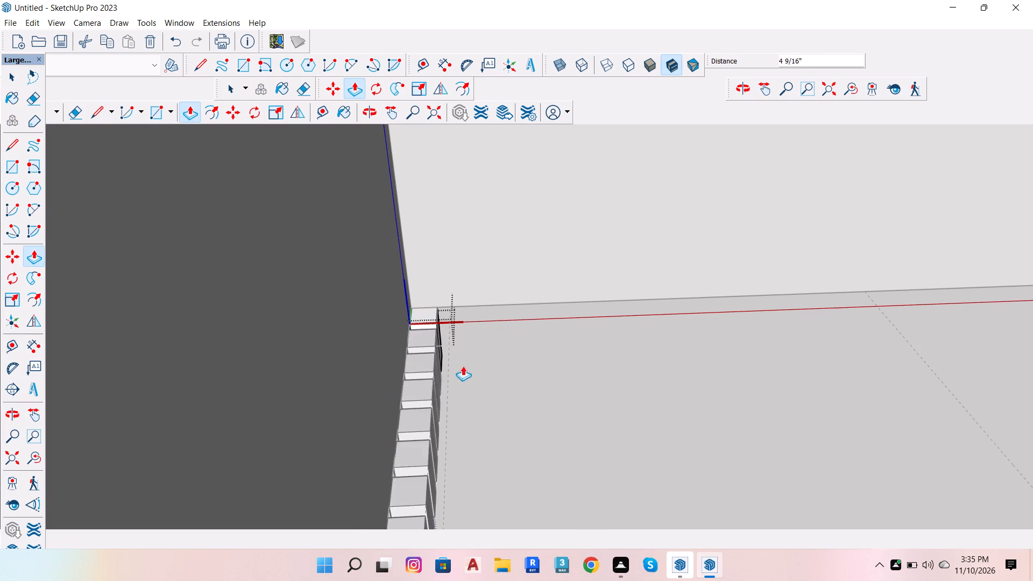
scroll(468, 384, "down", 15)
scroll(483, 409, "down", 20)
scroll(483, 409, "down", 2)
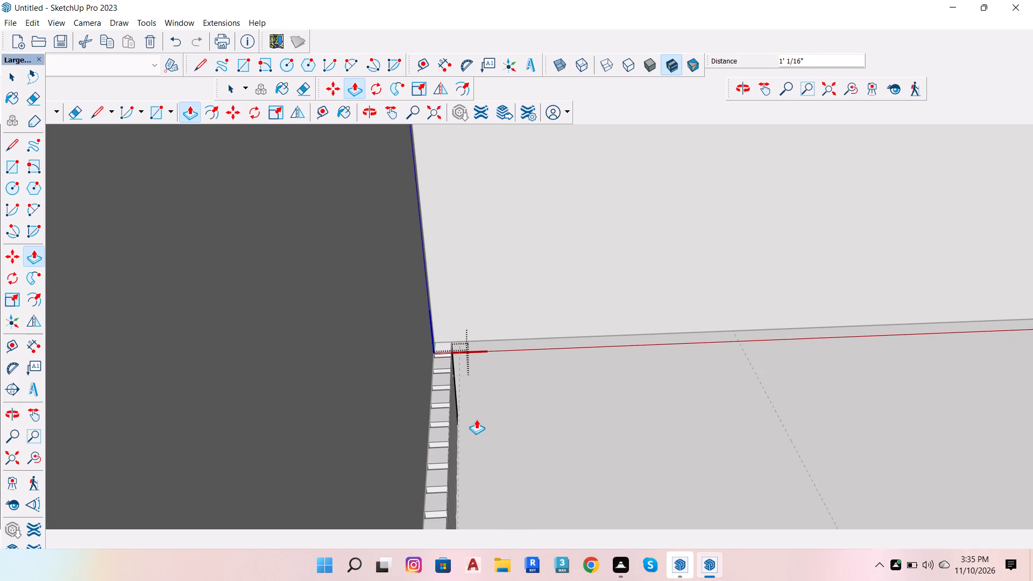
scroll(476, 419, "down", 14)
scroll(475, 420, "down", 17)
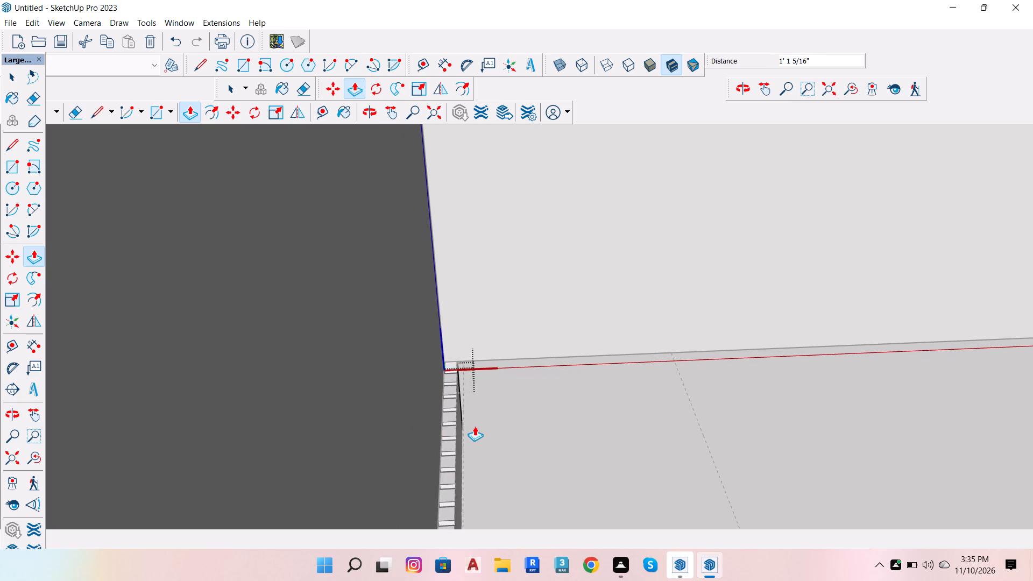
scroll(475, 426, "down", 20)
scroll(475, 426, "down", 18)
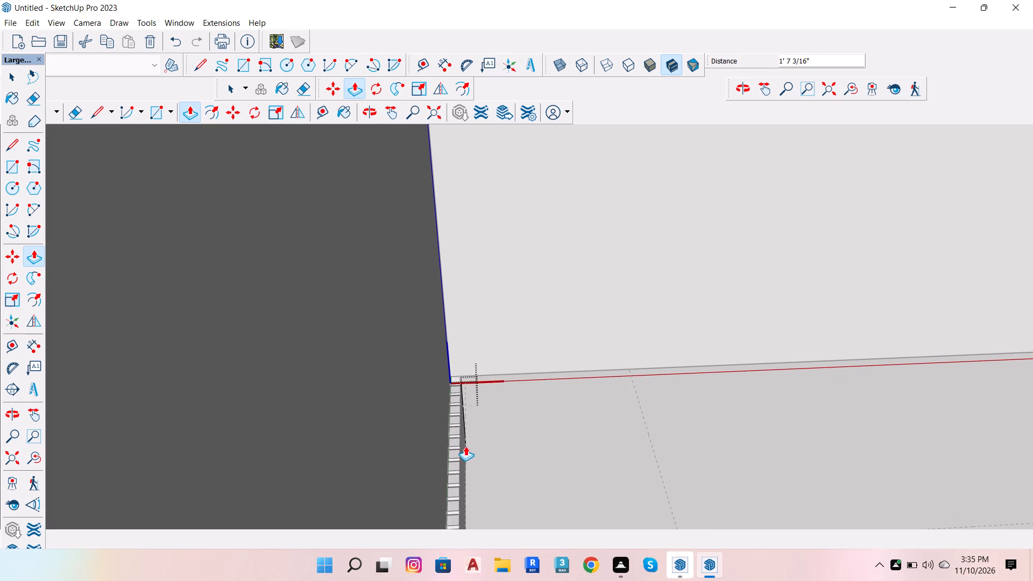
scroll(465, 446, "down", 10)
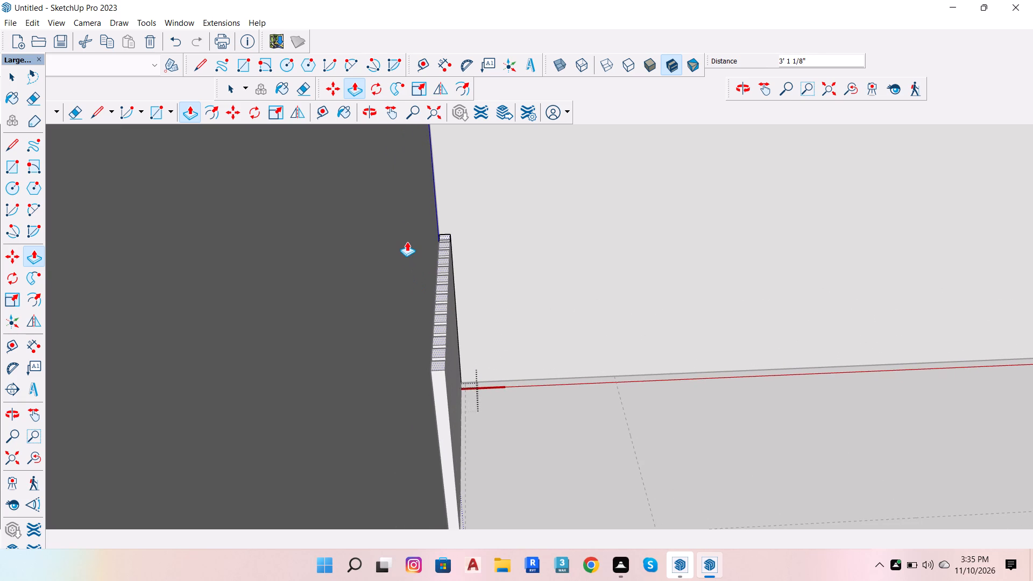
type("10'")
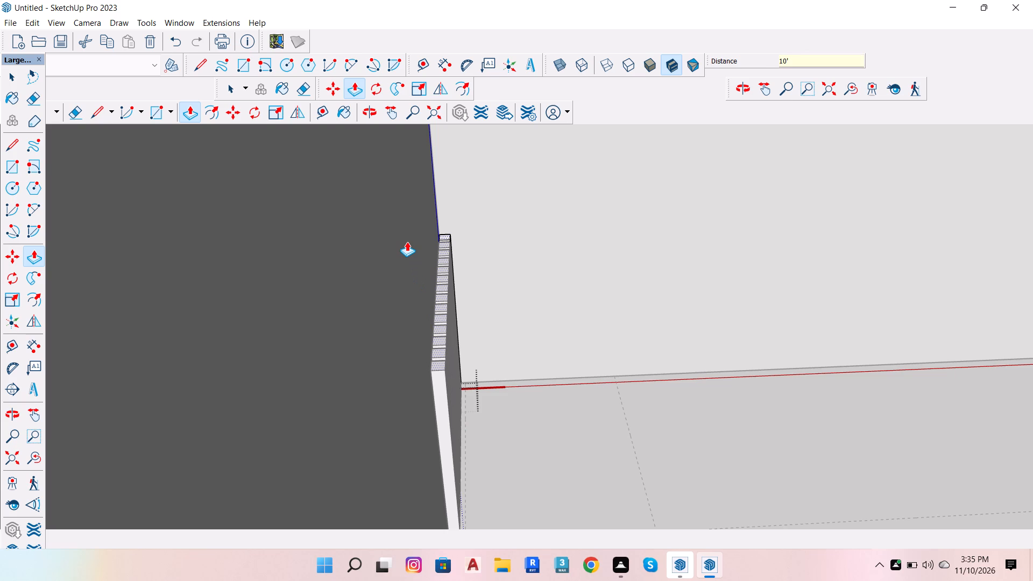
key("Return")
key("space")
scroll(509, 263, "down", 17)
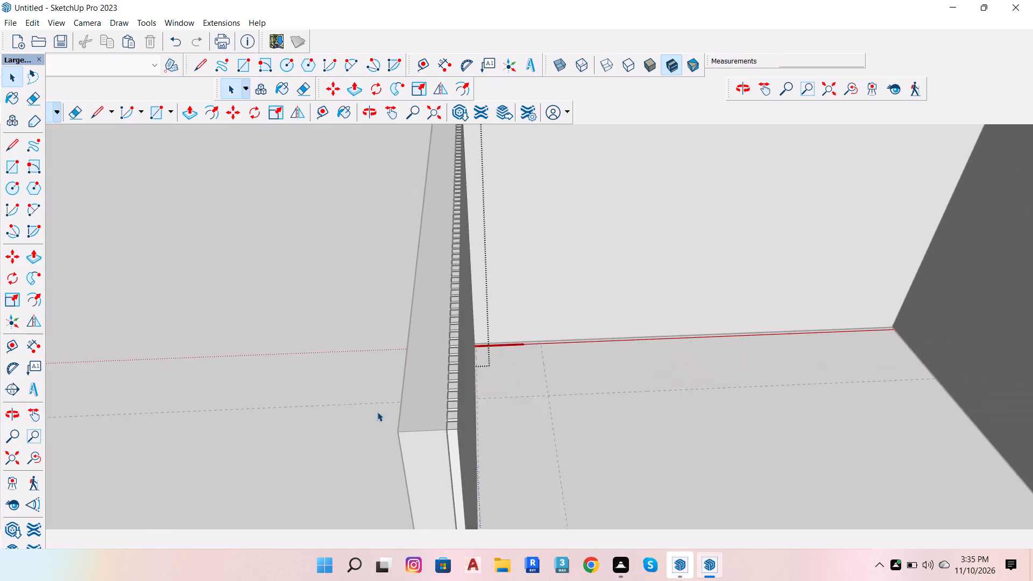
scroll(377, 412, "down", 4)
double_click(708, 413)
Inside the slat component, Push/Pull the top face of the back-corner slat down 7", and leave the component.
scroll(601, 140, "up", 6)
scroll(466, 257, "up", 2)
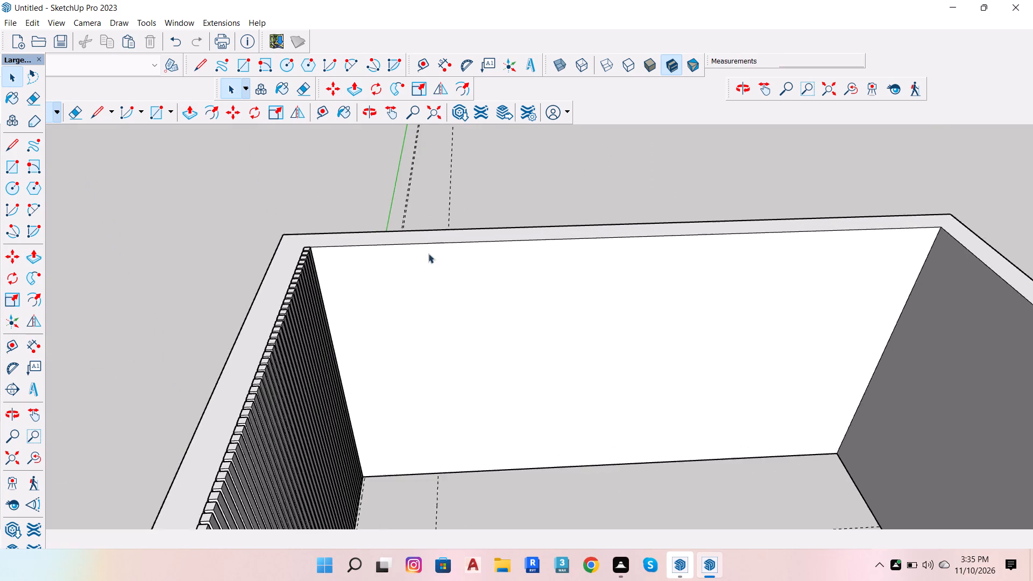
scroll(428, 253, "up", 4)
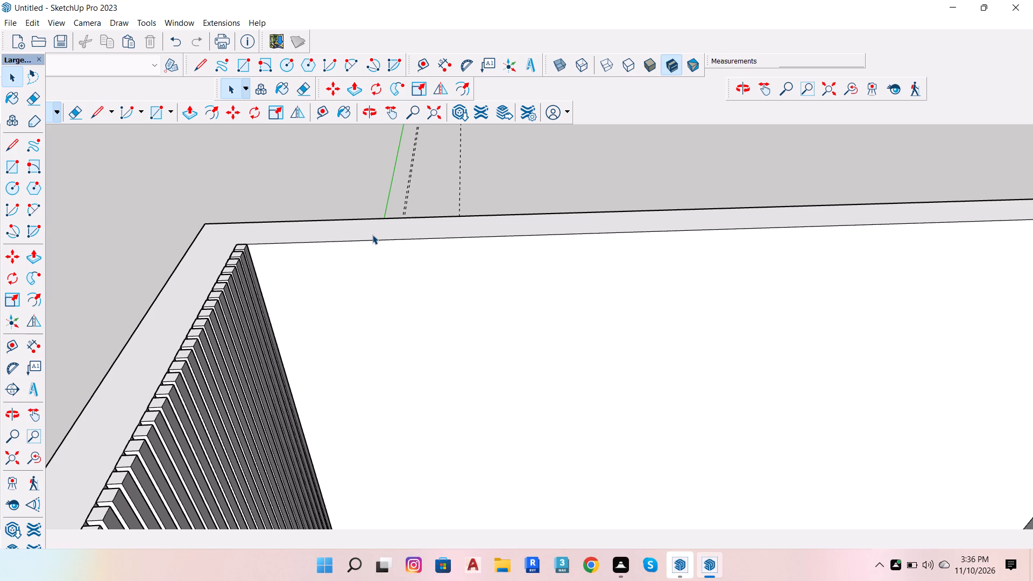
scroll(284, 155, "up", 15)
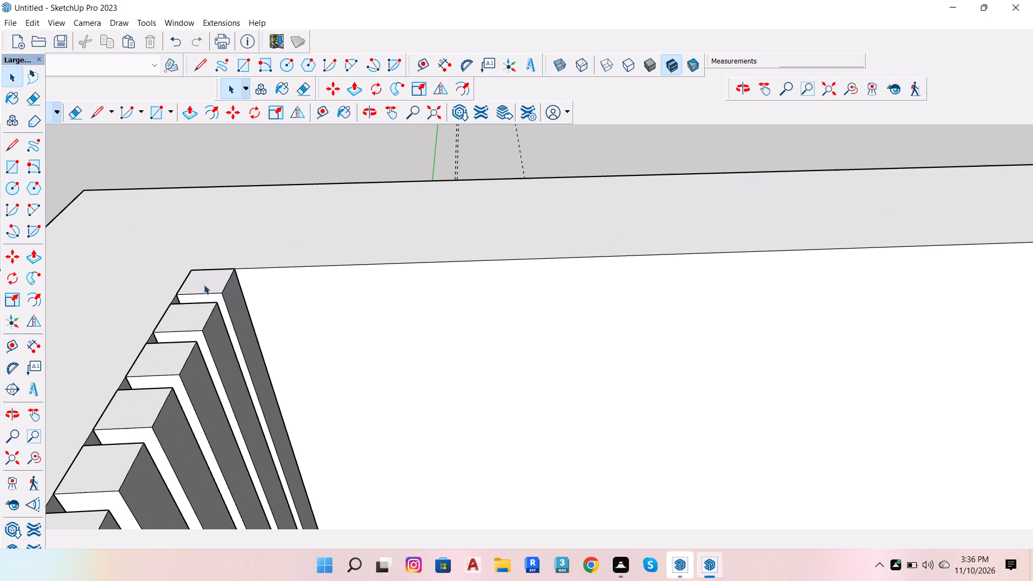
left_click(207, 280)
double_click(208, 280)
left_click(208, 280)
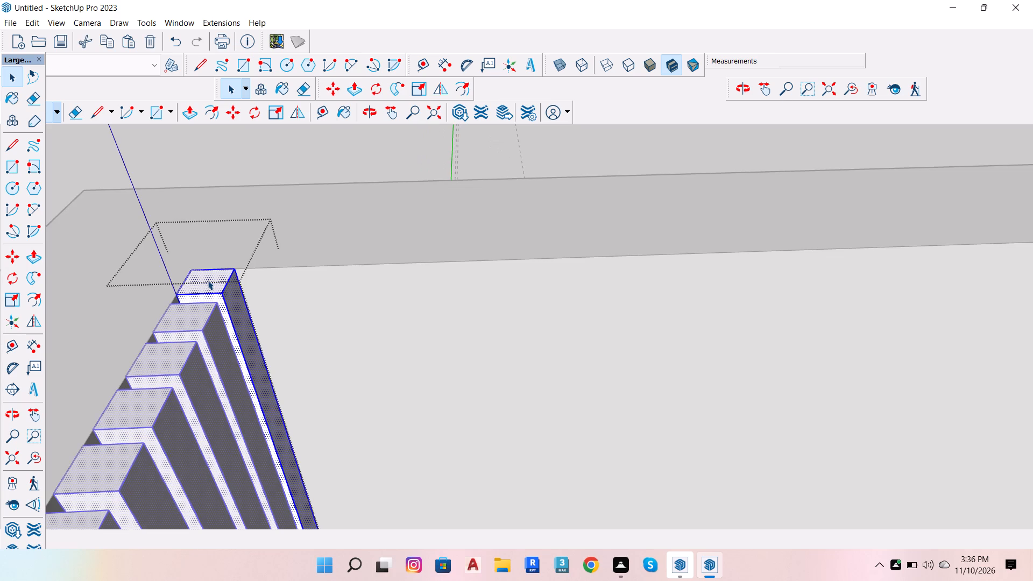
double_click(208, 280)
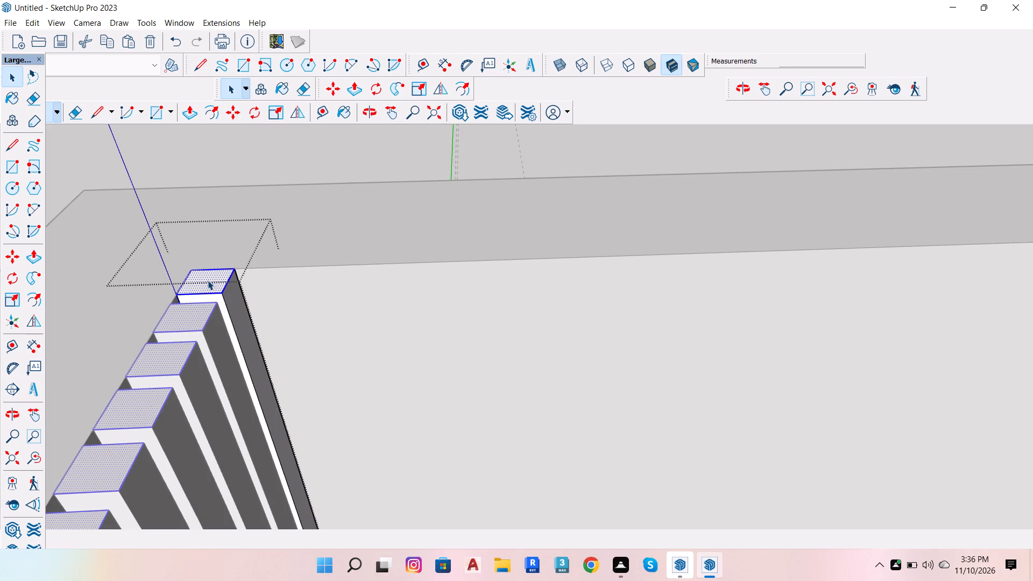
key("p")
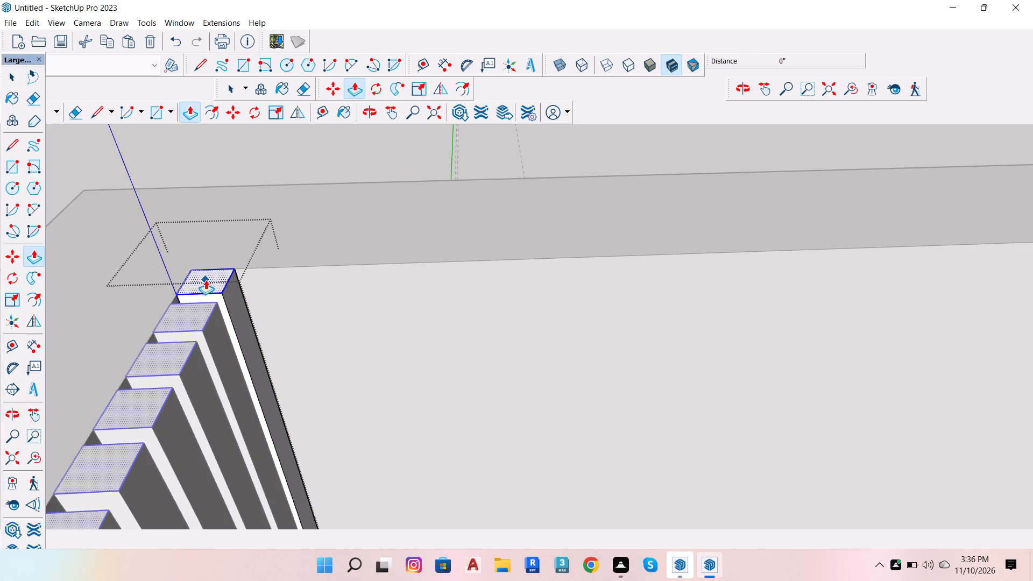
left_click(206, 280)
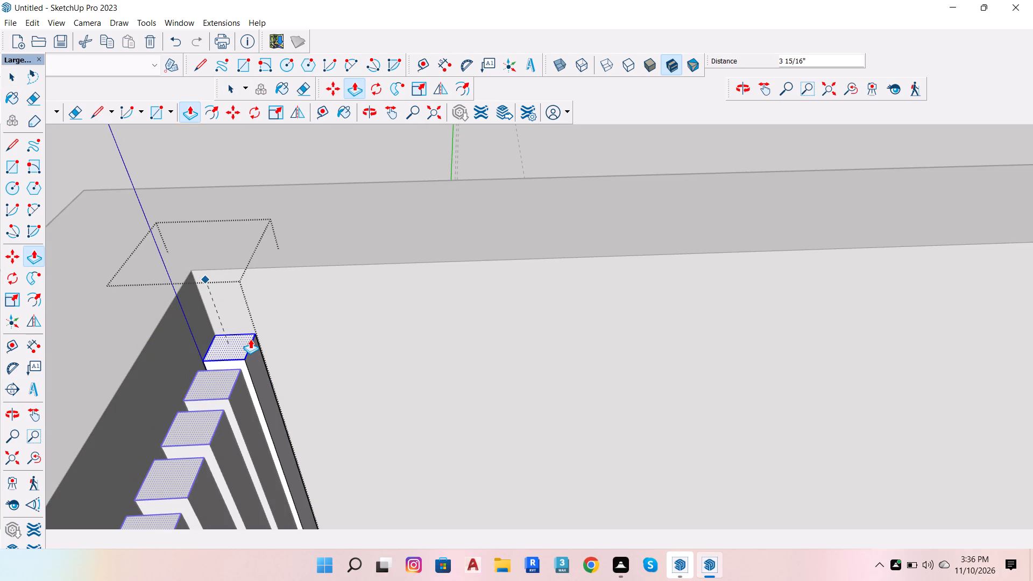
key("7")
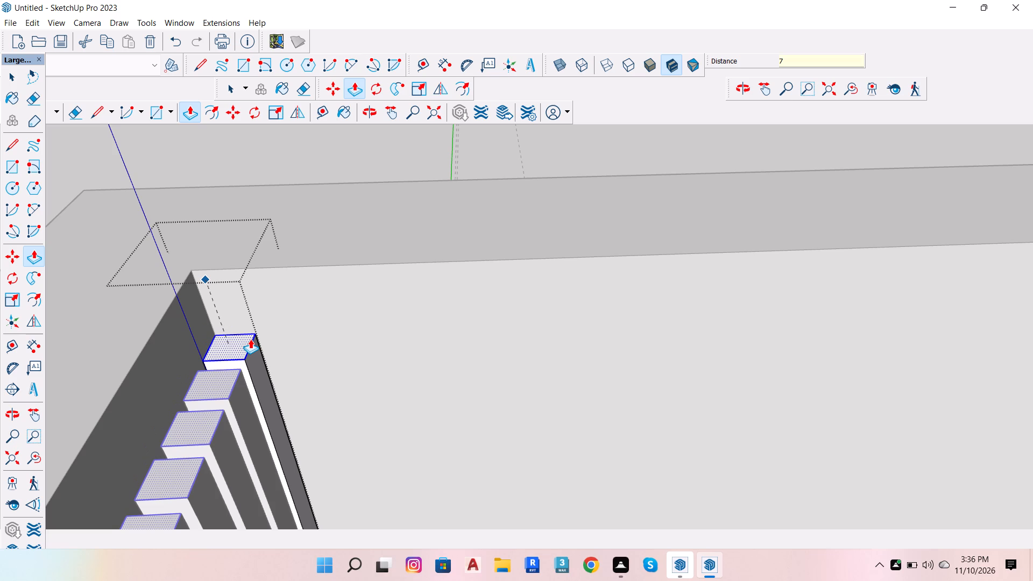
key("Return")
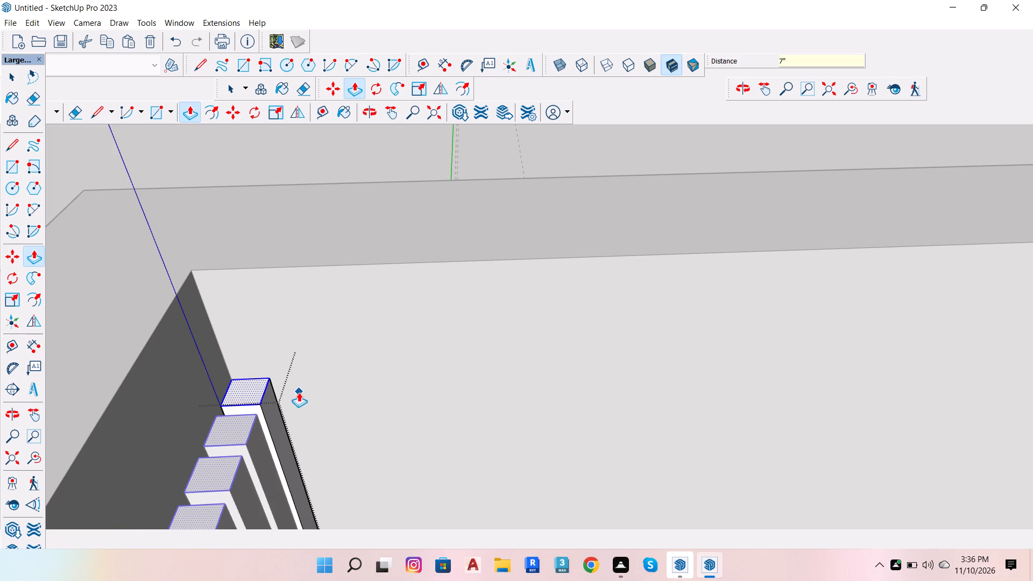
key("space")
scroll(274, 350, "down", 7)
scroll(194, 232, "down", 14)
scroll(491, 398, "down", 7)
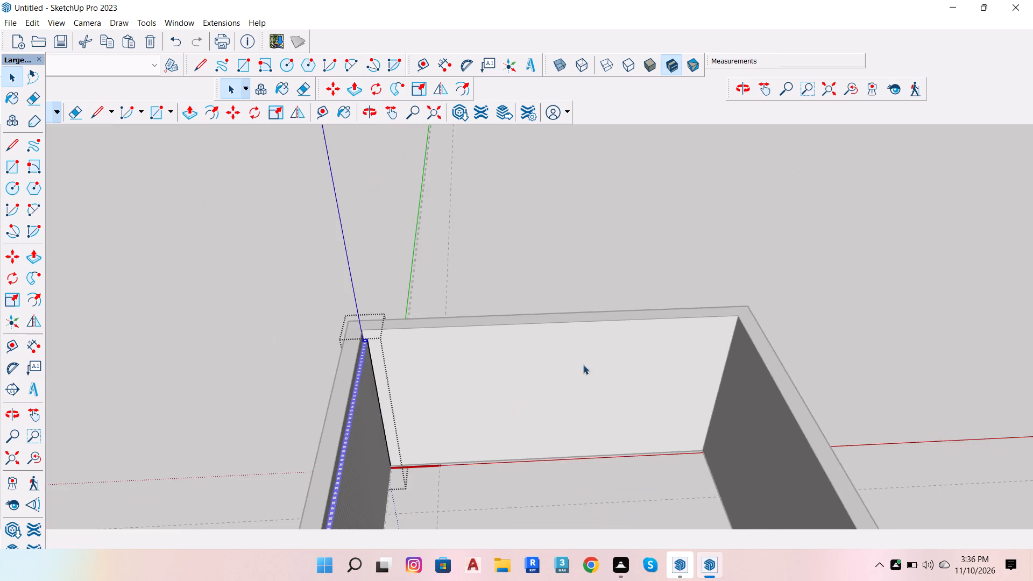
scroll(583, 365, "down", 8)
double_click(629, 282)
Open the slat component, select all its geometry, and paint it with Wood Bamboo from the Wood materials in the Default Tray.
scroll(711, 445, "up", 7)
scroll(578, 379, "up", 7)
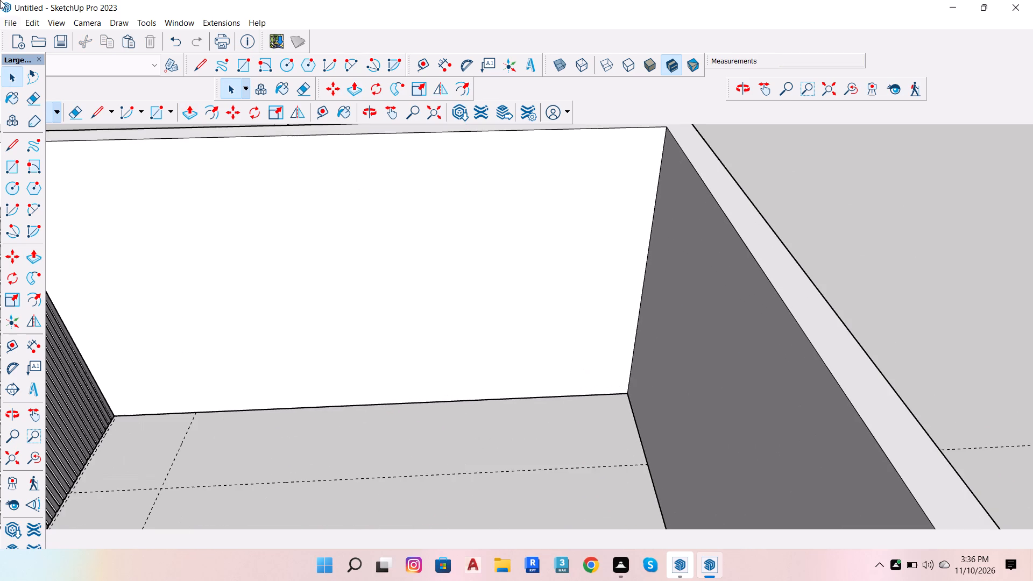
scroll(422, 502, "down", 5)
scroll(583, 335, "down", 7)
scroll(467, 285, "up", 9)
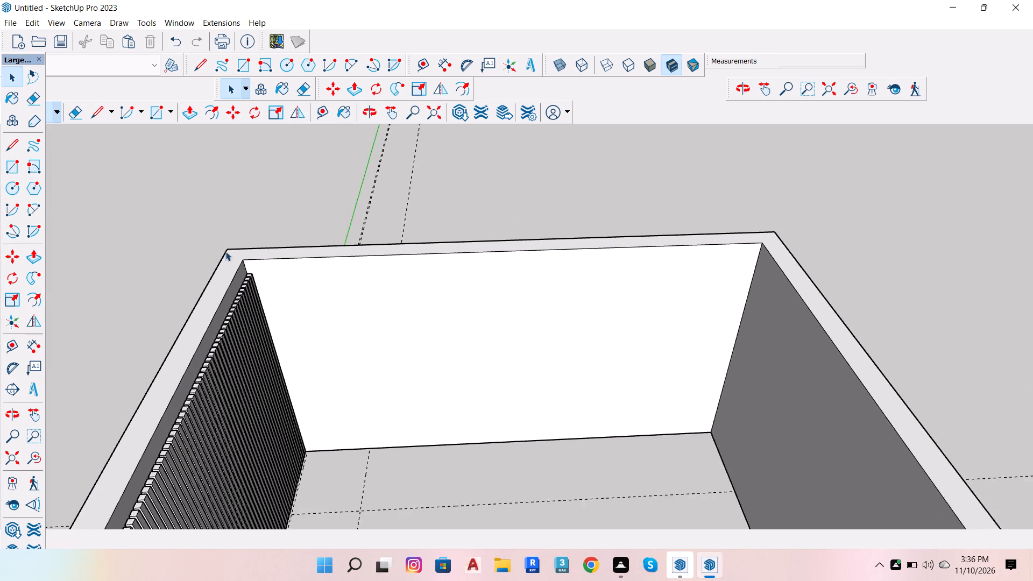
scroll(225, 251, "up", 16)
double_click(245, 266)
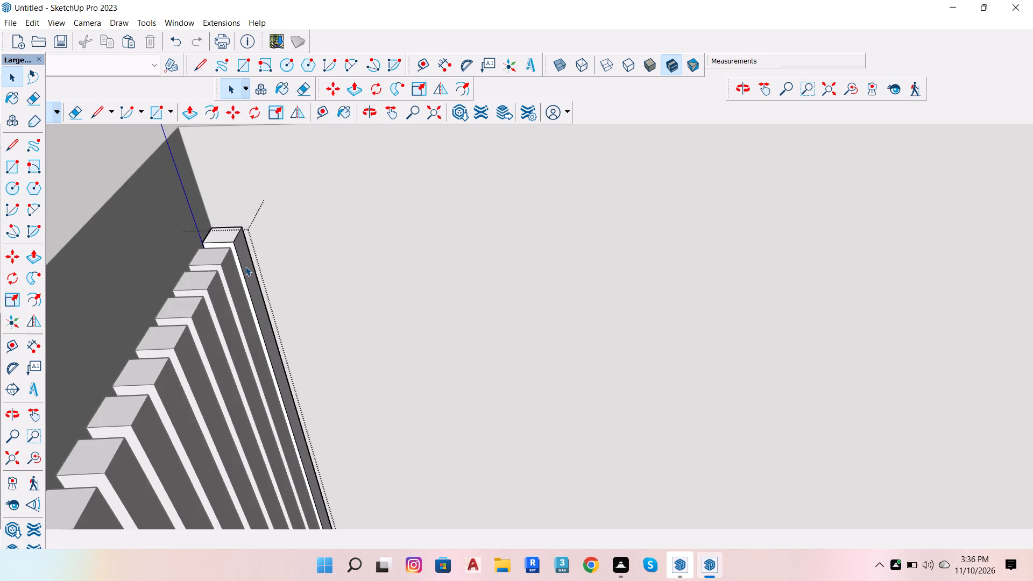
double_click(245, 266)
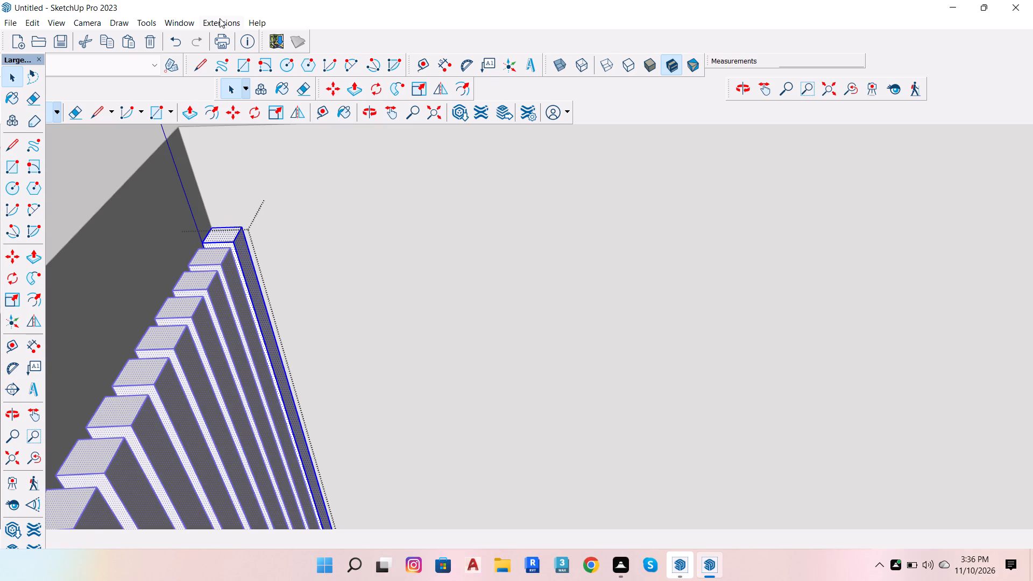
left_click(218, 19)
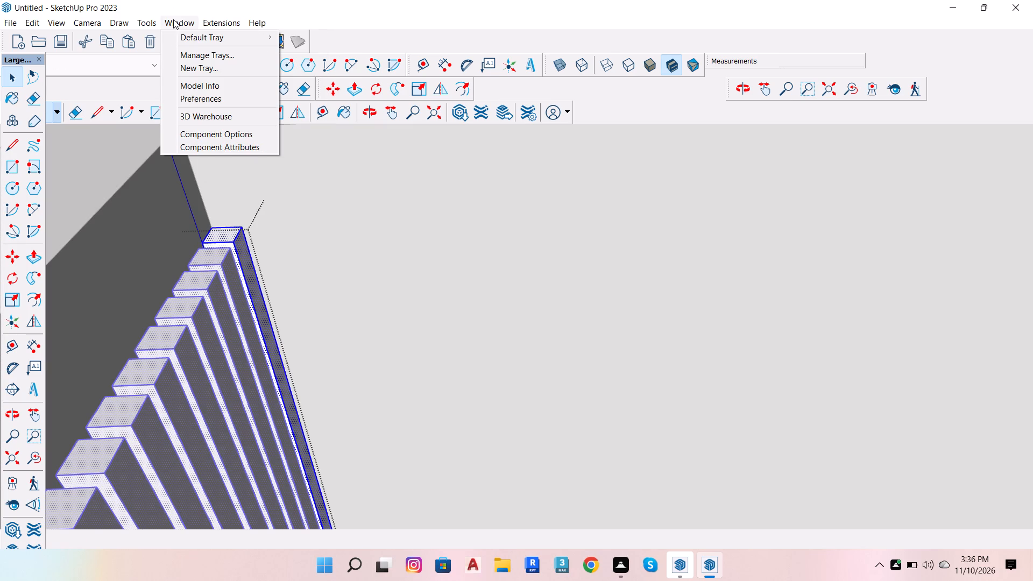
left_click(199, 36)
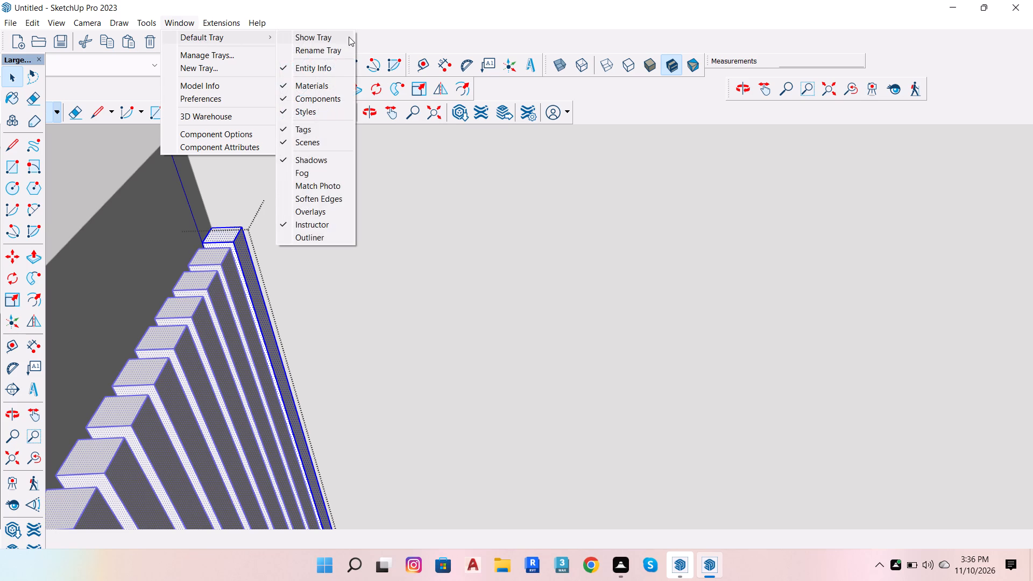
left_click(349, 37)
left_click(879, 157)
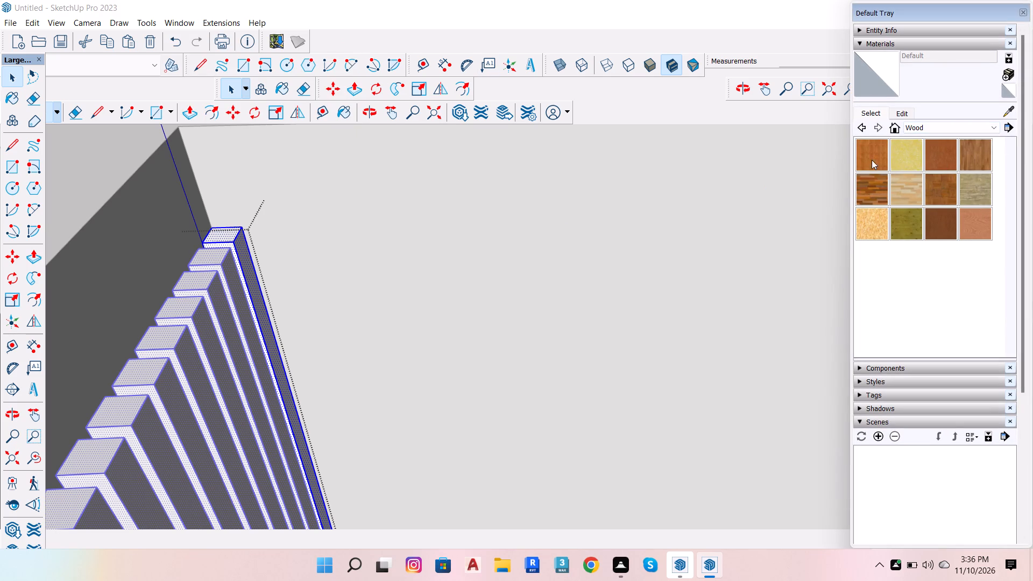
left_click(241, 258)
scroll(243, 256, "up", 5)
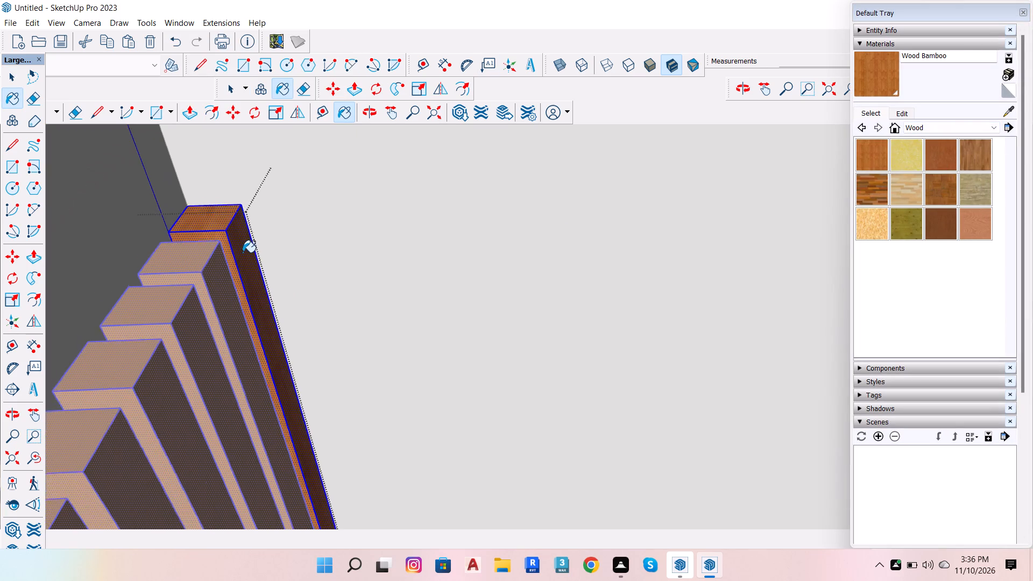
scroll(243, 252, "up", 2)
key("space")
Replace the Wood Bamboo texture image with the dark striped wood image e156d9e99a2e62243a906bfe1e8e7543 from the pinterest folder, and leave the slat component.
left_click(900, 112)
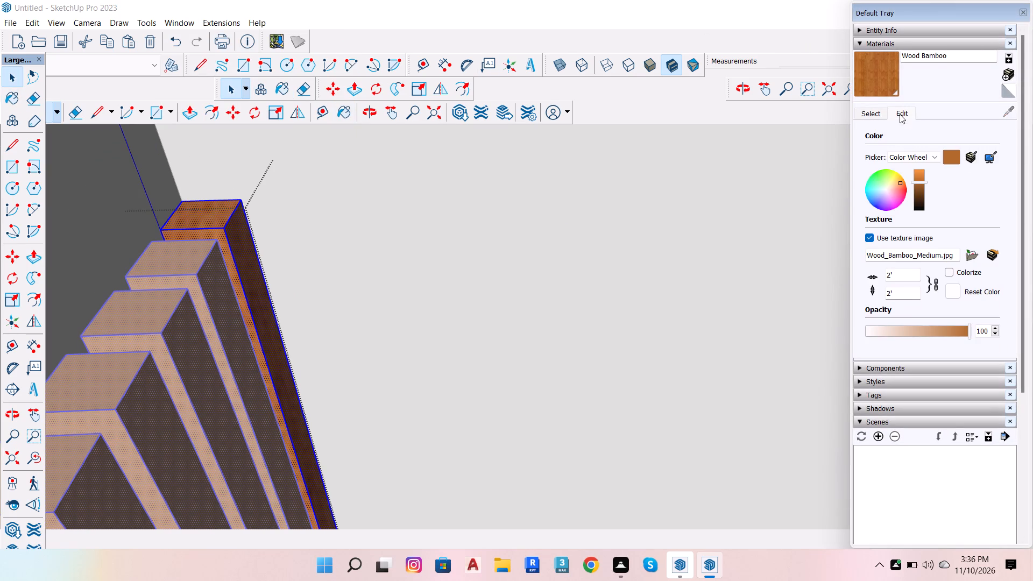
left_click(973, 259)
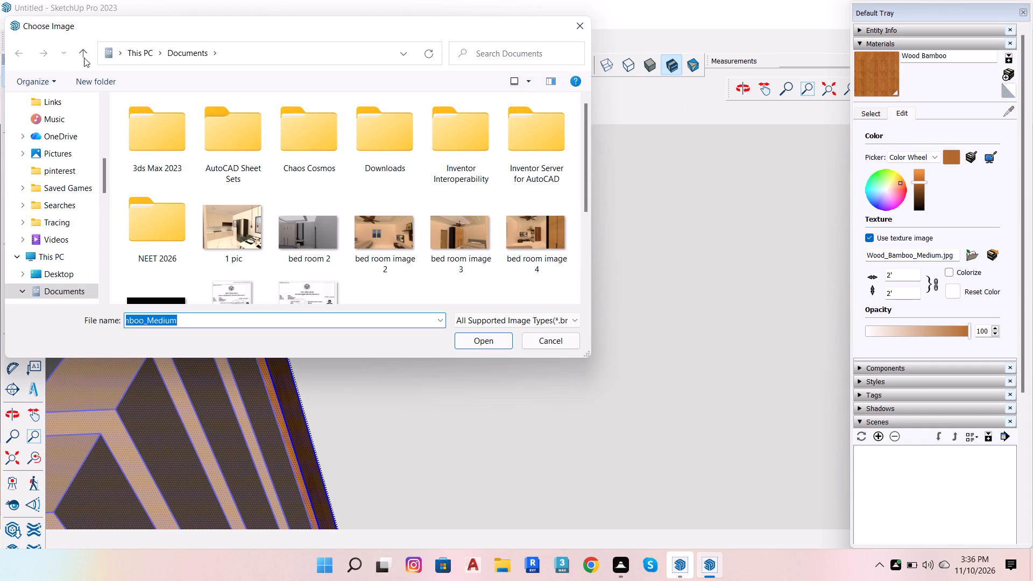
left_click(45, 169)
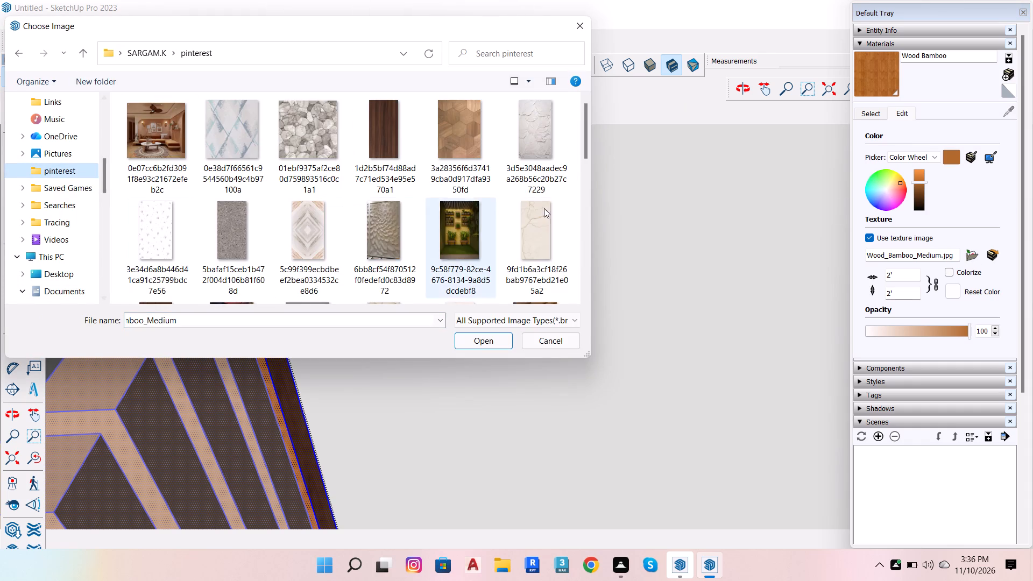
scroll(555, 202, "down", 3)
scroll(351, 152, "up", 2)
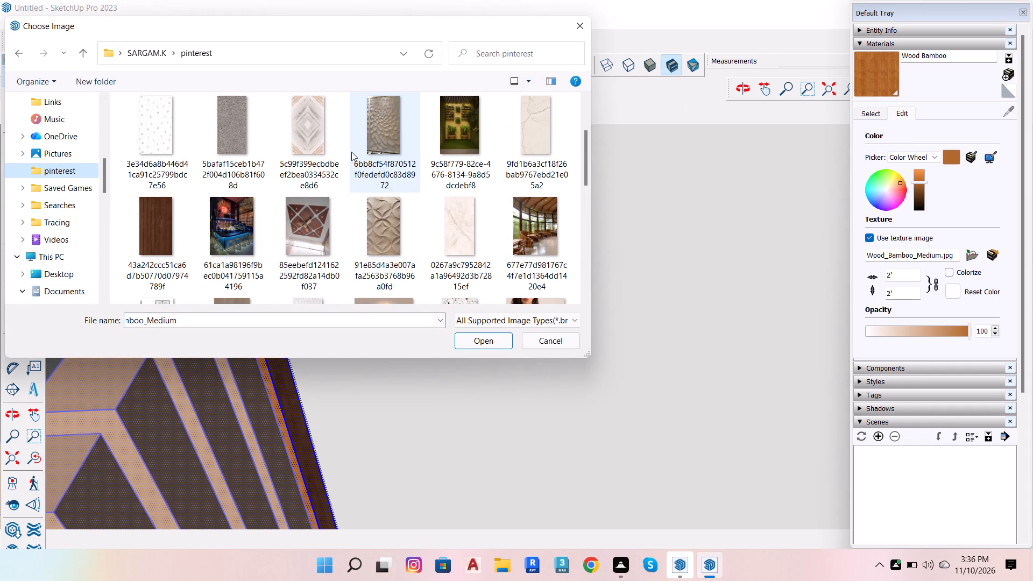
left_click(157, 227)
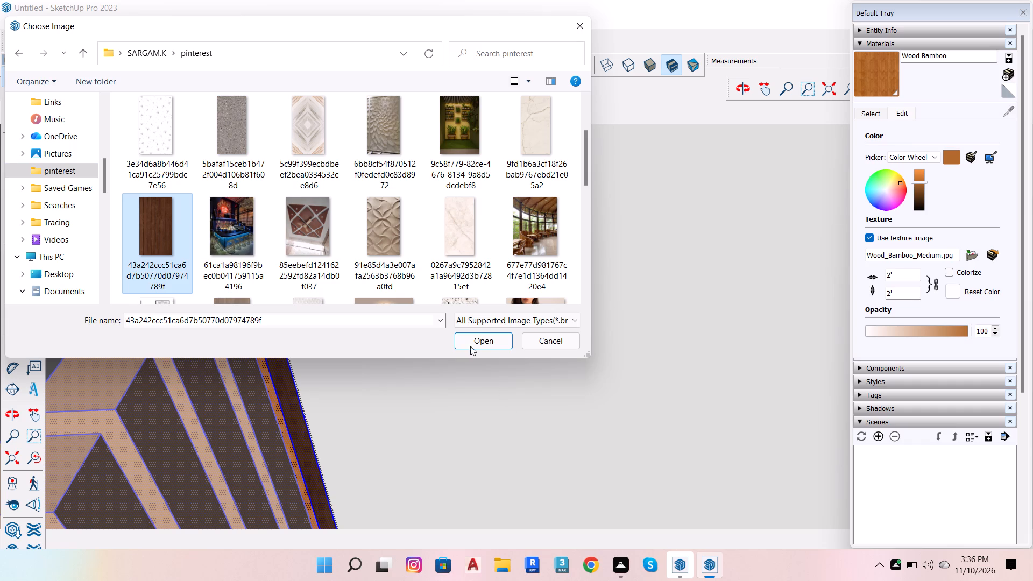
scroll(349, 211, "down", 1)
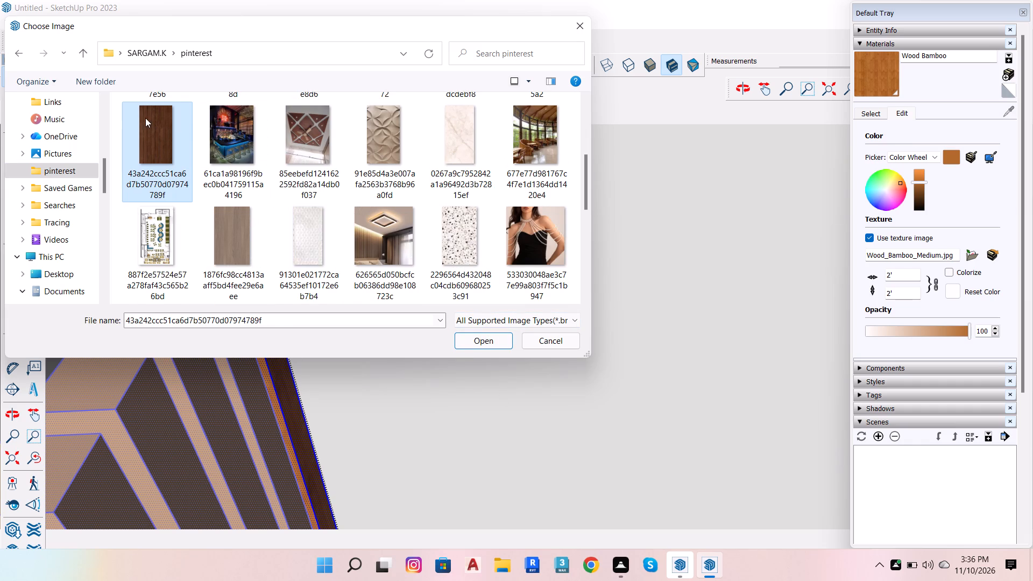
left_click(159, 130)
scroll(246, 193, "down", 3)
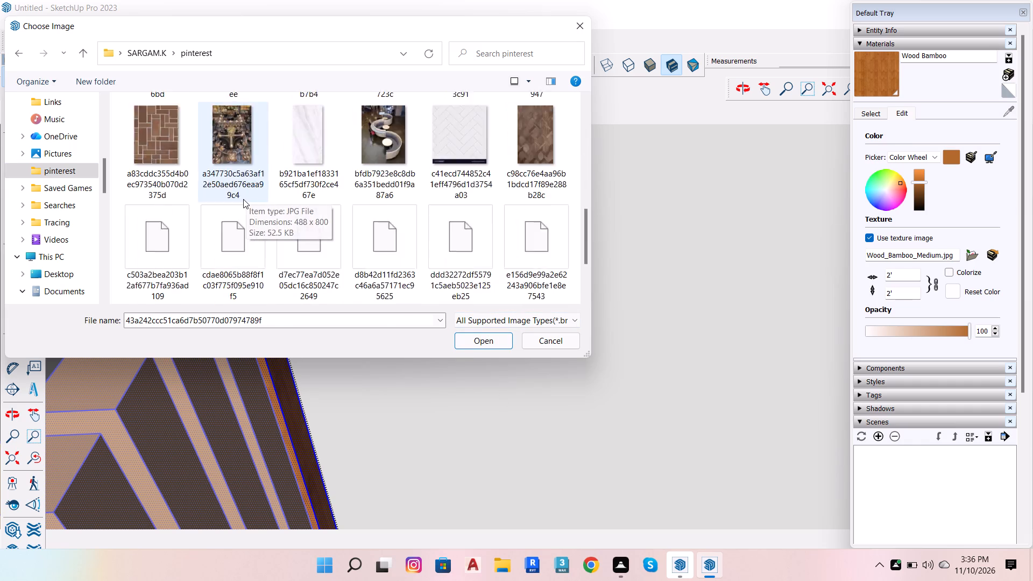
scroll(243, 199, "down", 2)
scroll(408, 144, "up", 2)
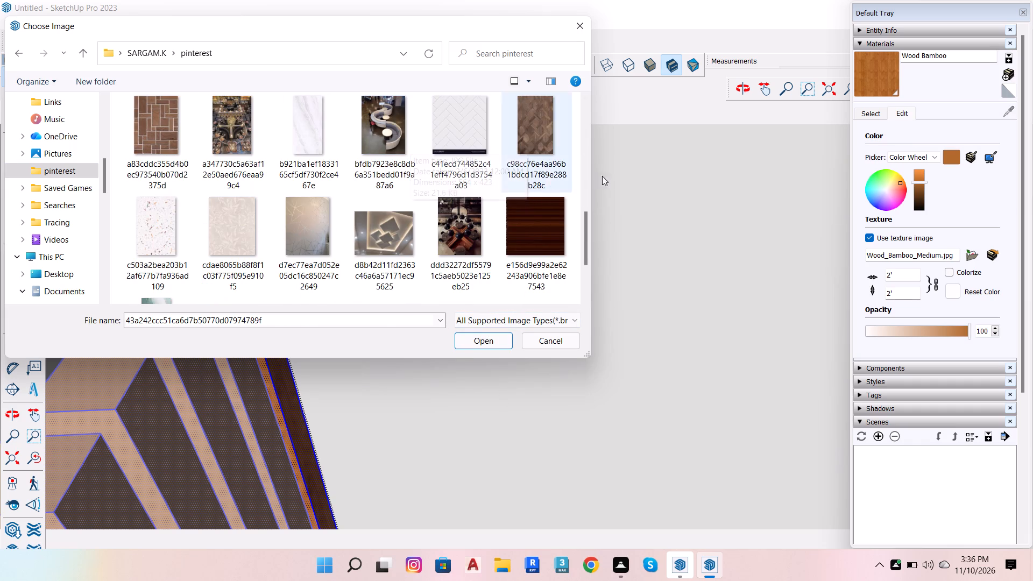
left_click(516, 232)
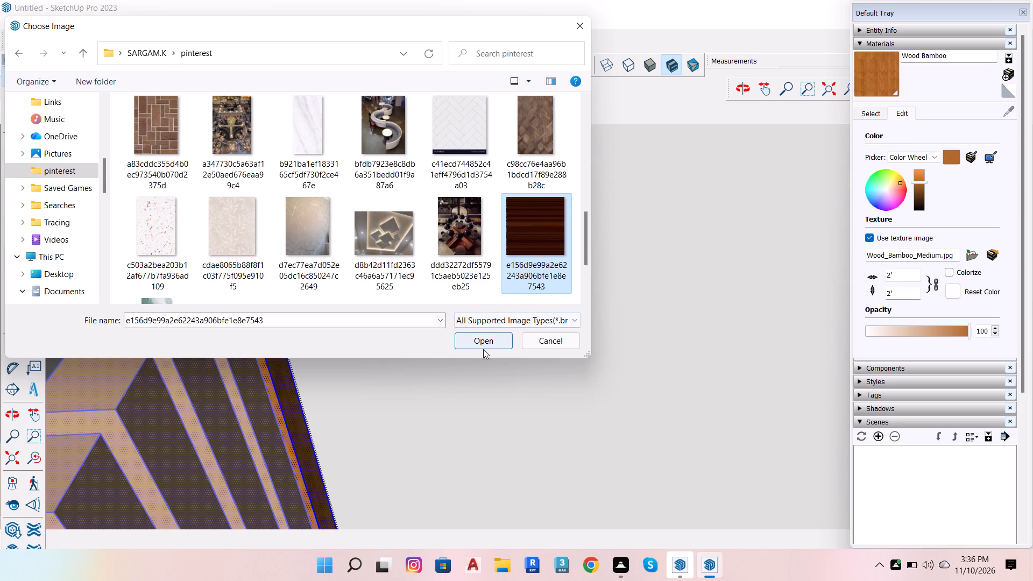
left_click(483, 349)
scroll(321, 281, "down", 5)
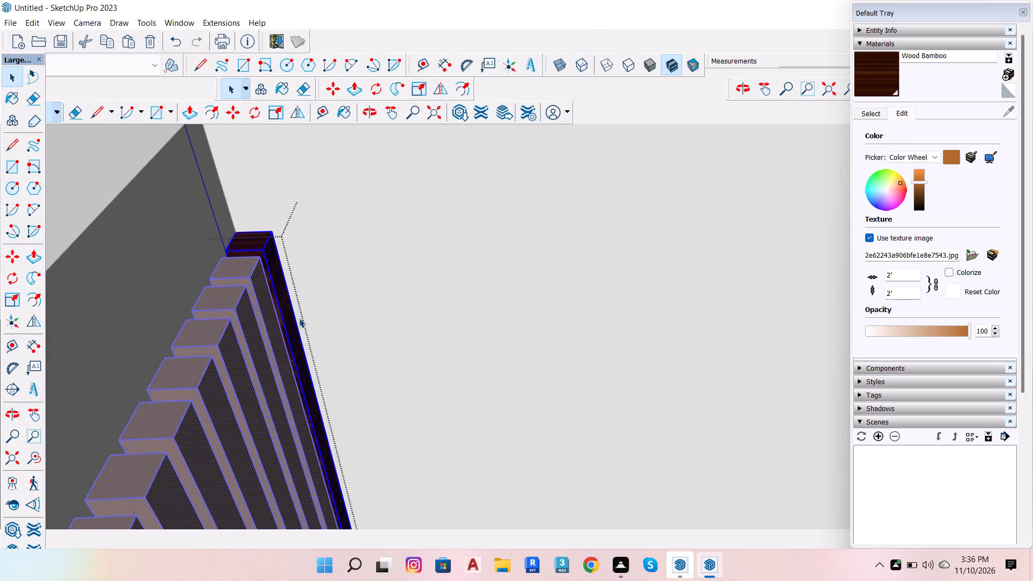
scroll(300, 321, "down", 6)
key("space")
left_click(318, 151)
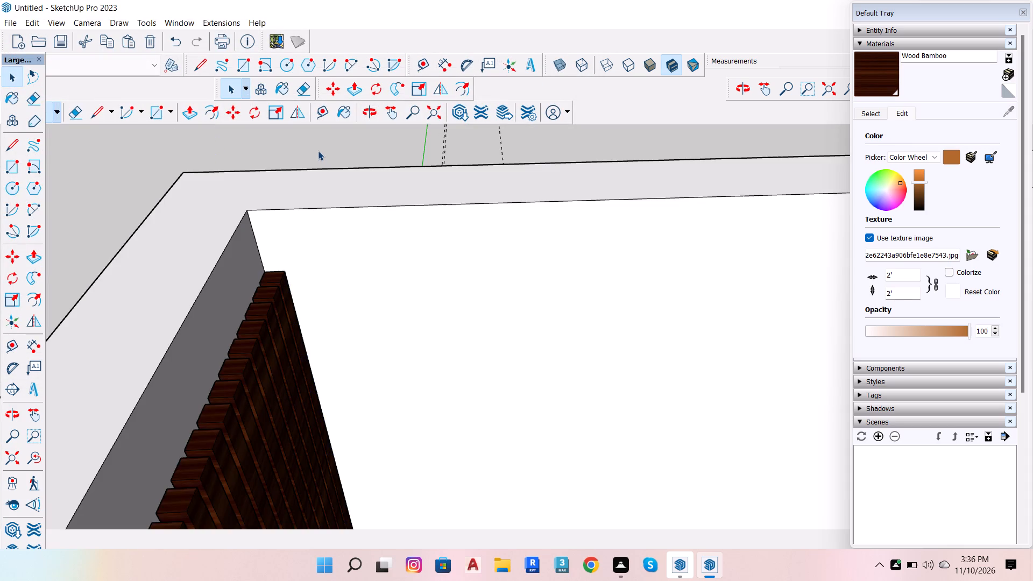
Examine the dark striped wood texture on the slats across the whole left wall.
scroll(292, 375, "up", 6)
scroll(271, 343, "down", 5)
key("o")
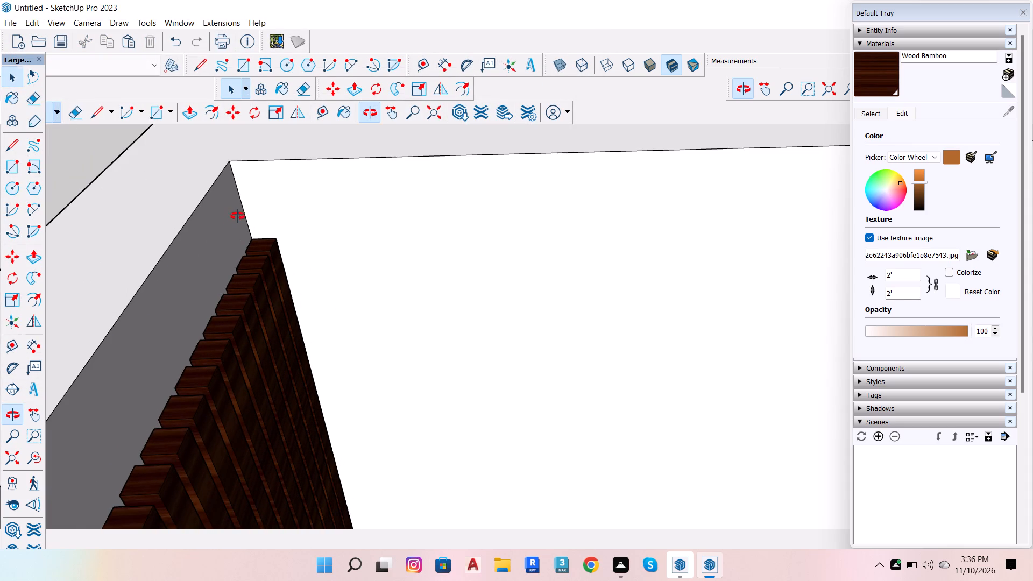
left_click_drag(335, 276, 0, 287)
scroll(601, 278, "down", 7)
scroll(670, 218, "down", 7)
scroll(627, 247, "down", 5)
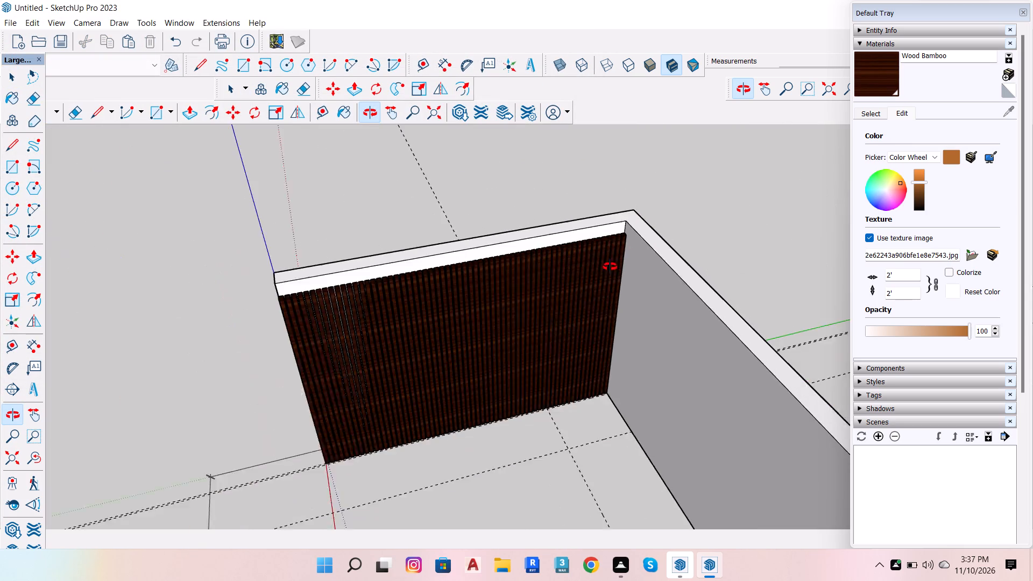
scroll(523, 336, "up", 8)
scroll(565, 302, "down", 5)
scroll(424, 334, "up", 1)
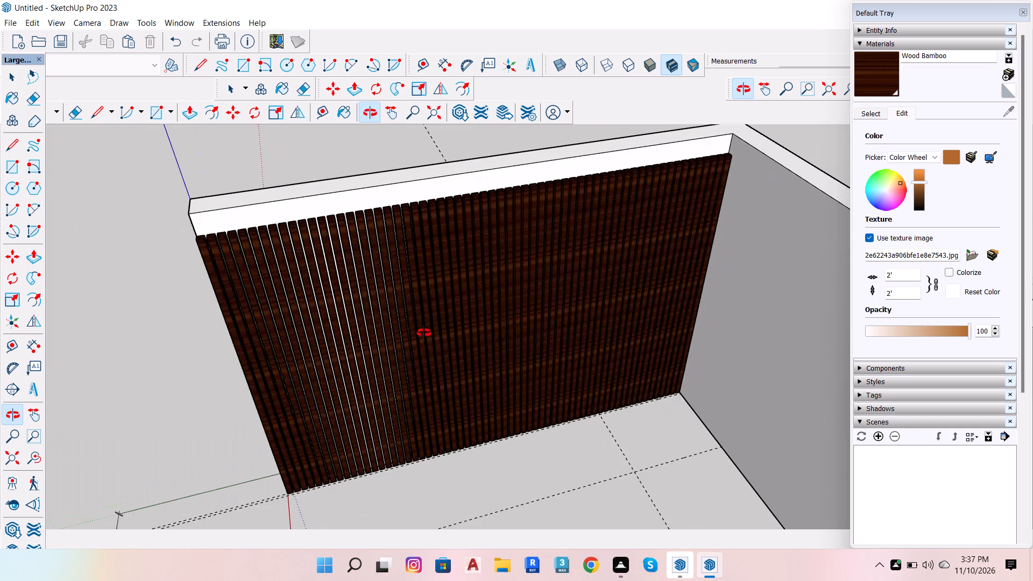
key("space")
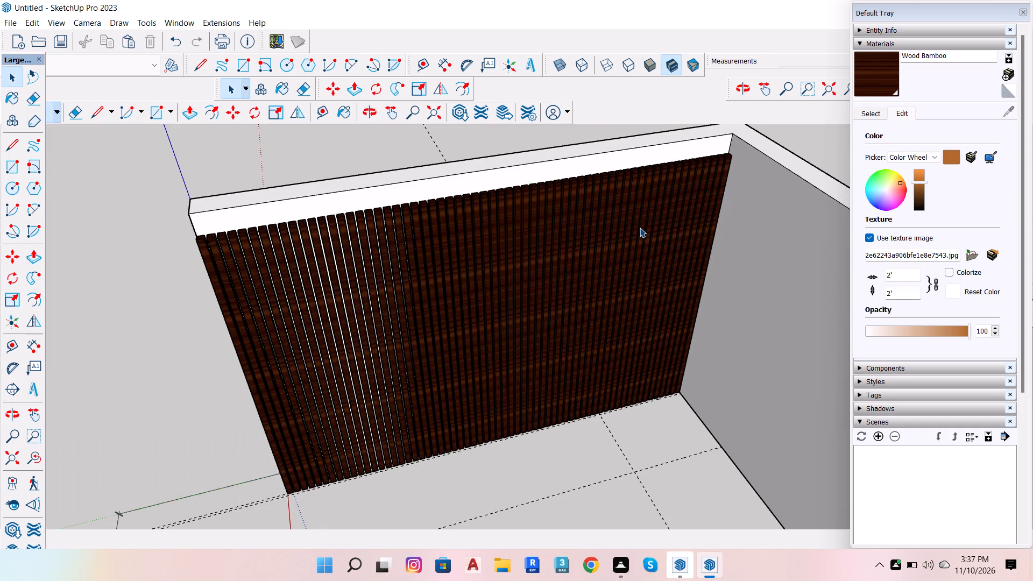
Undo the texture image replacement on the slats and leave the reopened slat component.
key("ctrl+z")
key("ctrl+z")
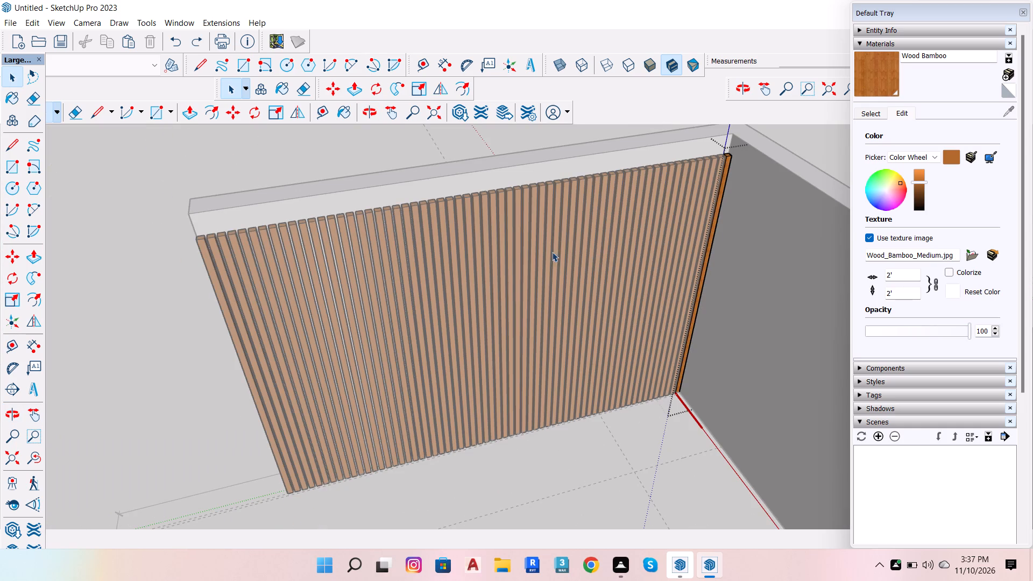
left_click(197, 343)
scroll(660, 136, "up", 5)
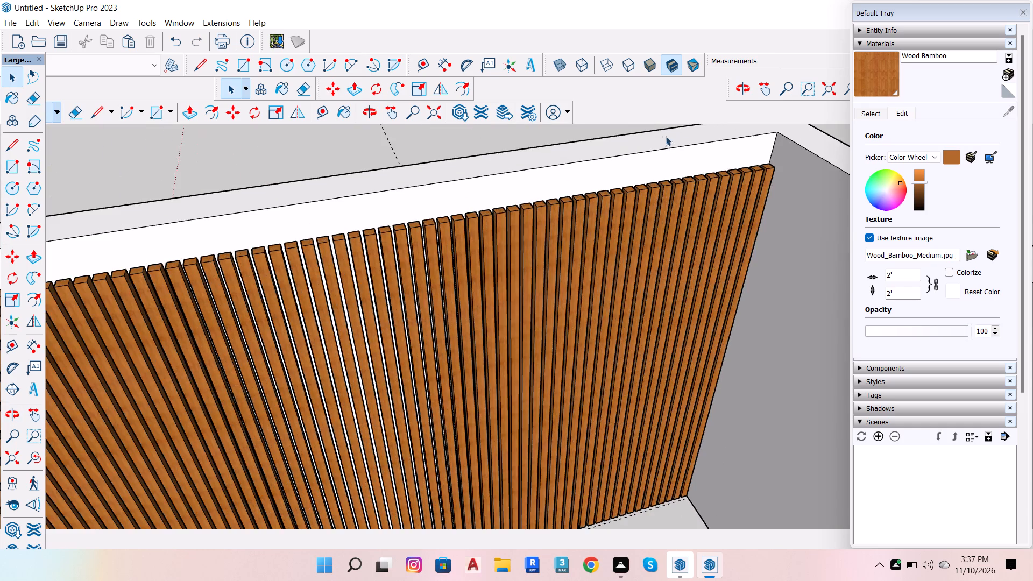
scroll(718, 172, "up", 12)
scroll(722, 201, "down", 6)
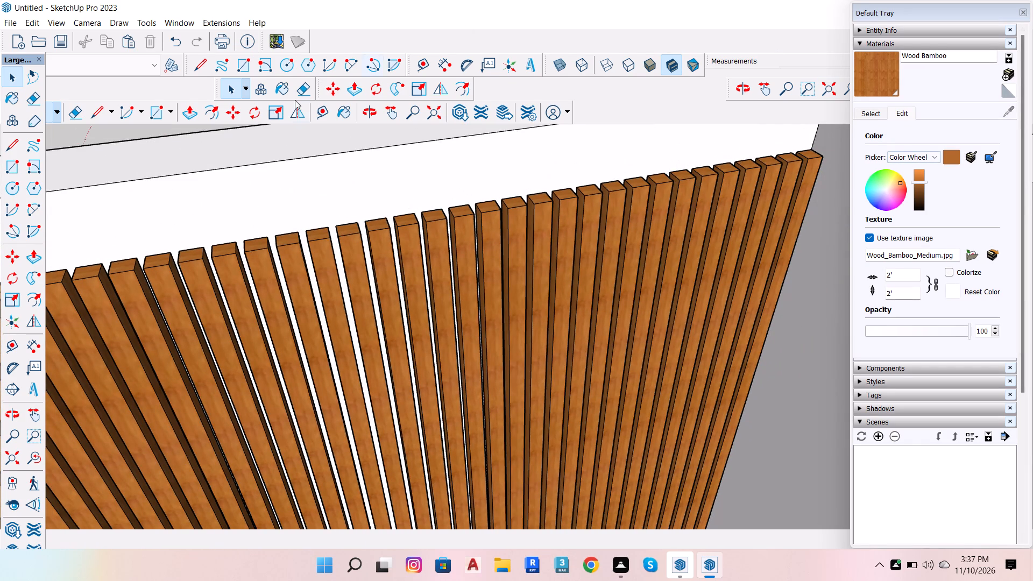
Purge unused items from the entire model in the Model Info statistics, and close Model Info.
left_click(188, 20)
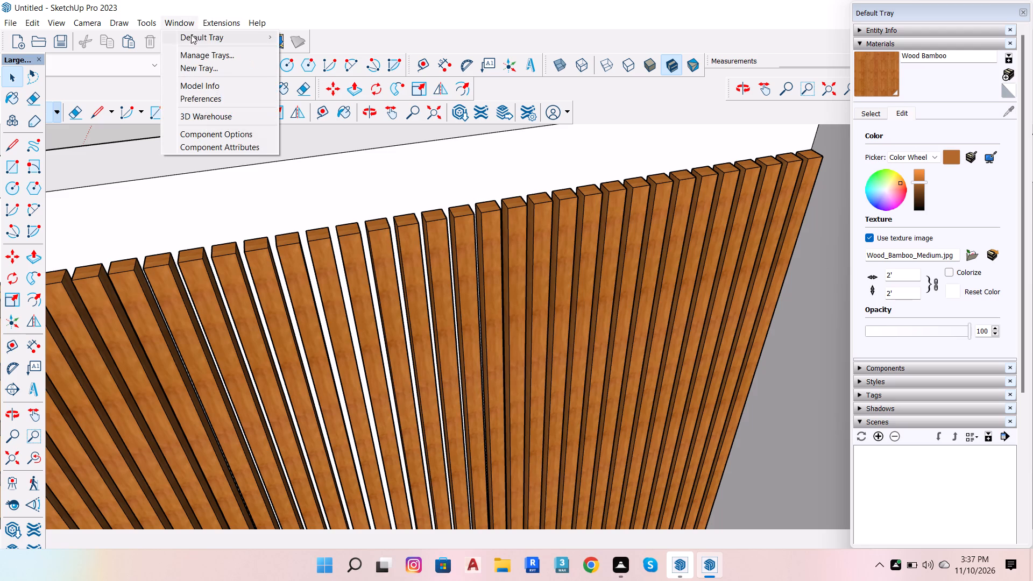
left_click(197, 87)
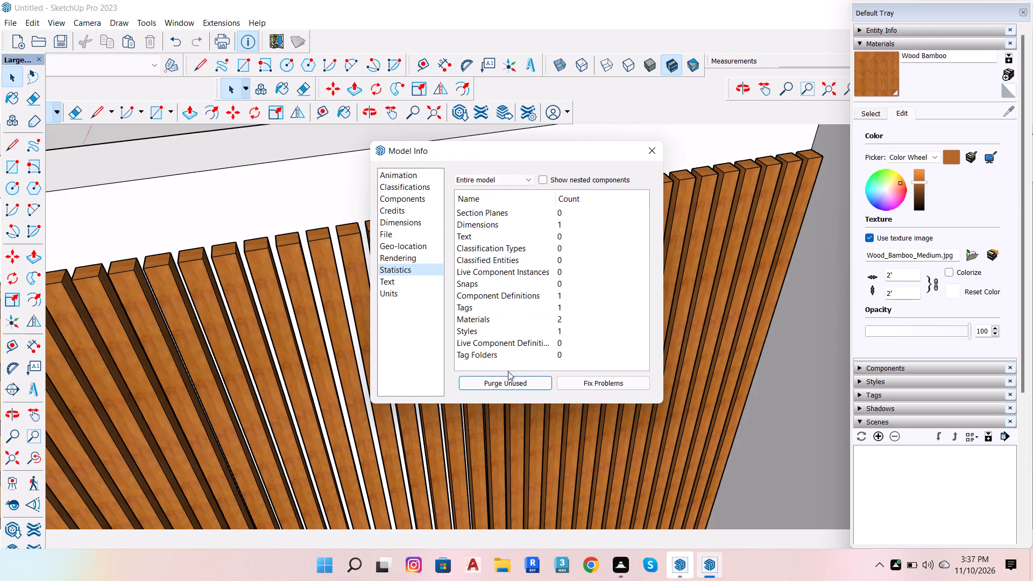
scroll(539, 325, "down", 5)
left_click(514, 381)
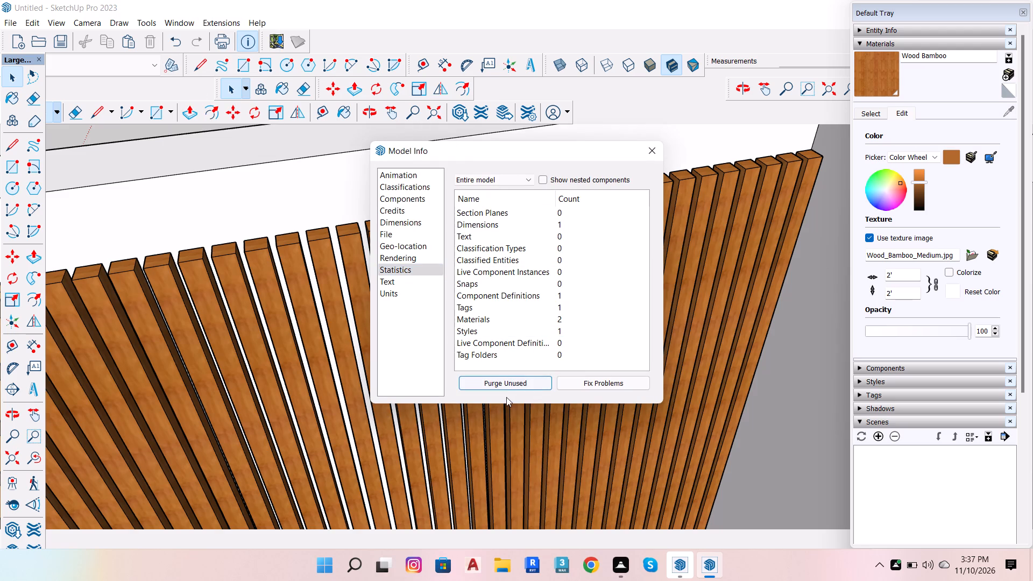
left_click(508, 387)
scroll(532, 402, "down", 5)
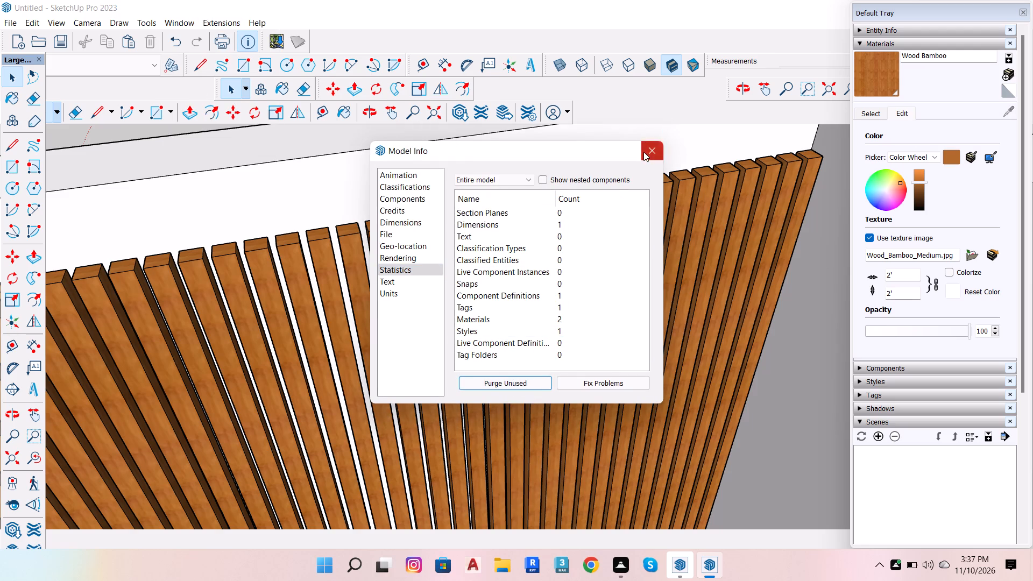
left_click(643, 152)
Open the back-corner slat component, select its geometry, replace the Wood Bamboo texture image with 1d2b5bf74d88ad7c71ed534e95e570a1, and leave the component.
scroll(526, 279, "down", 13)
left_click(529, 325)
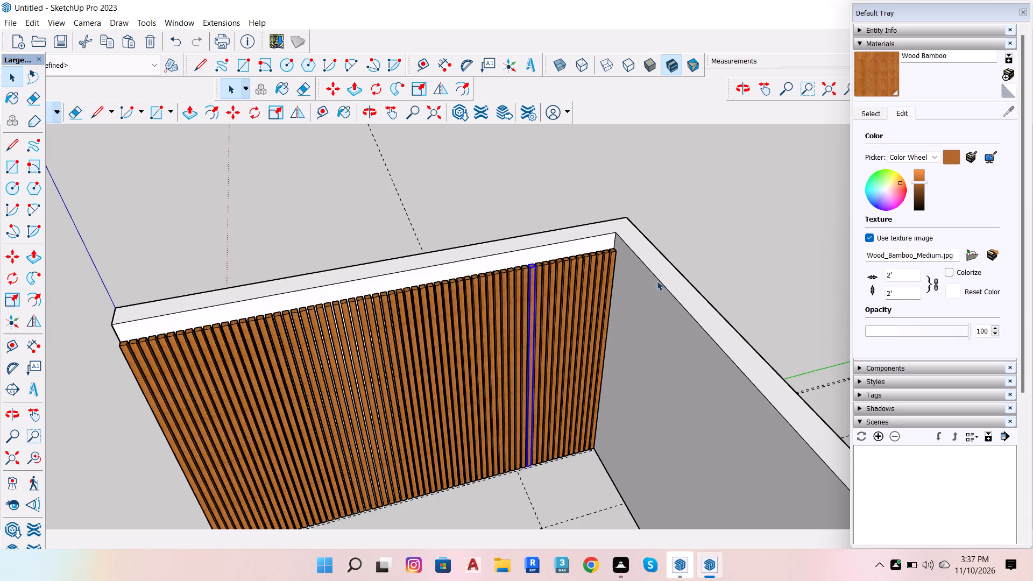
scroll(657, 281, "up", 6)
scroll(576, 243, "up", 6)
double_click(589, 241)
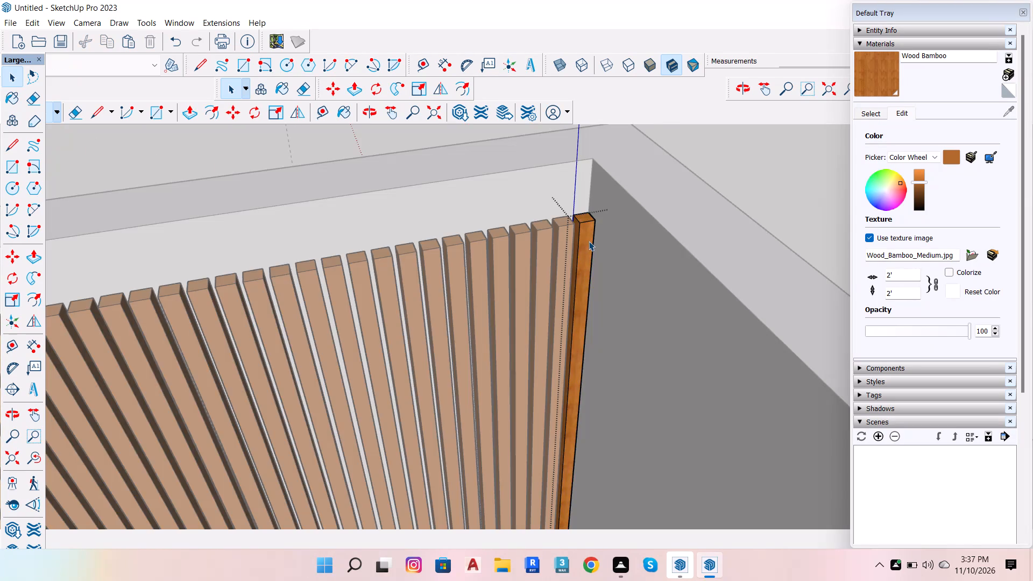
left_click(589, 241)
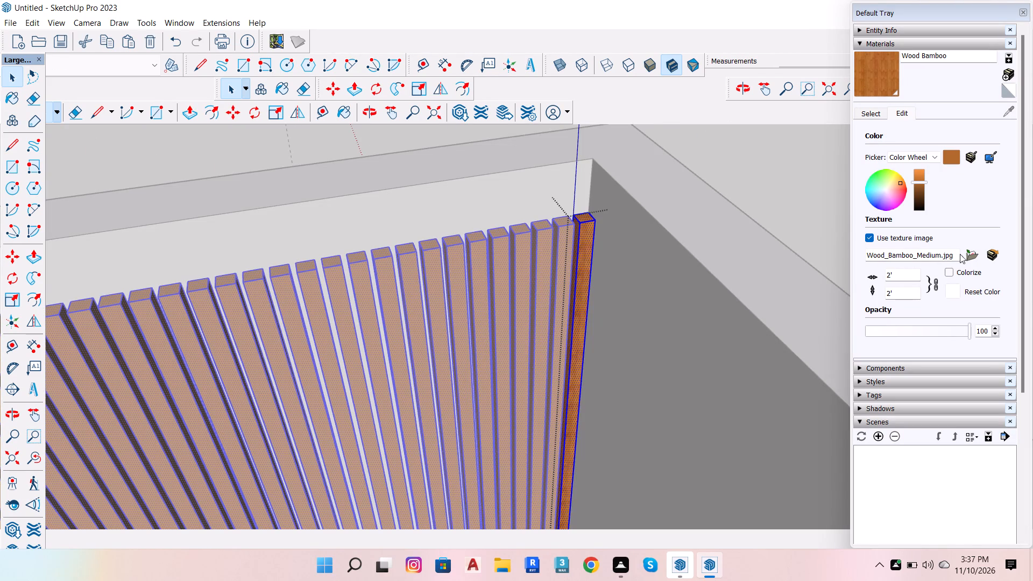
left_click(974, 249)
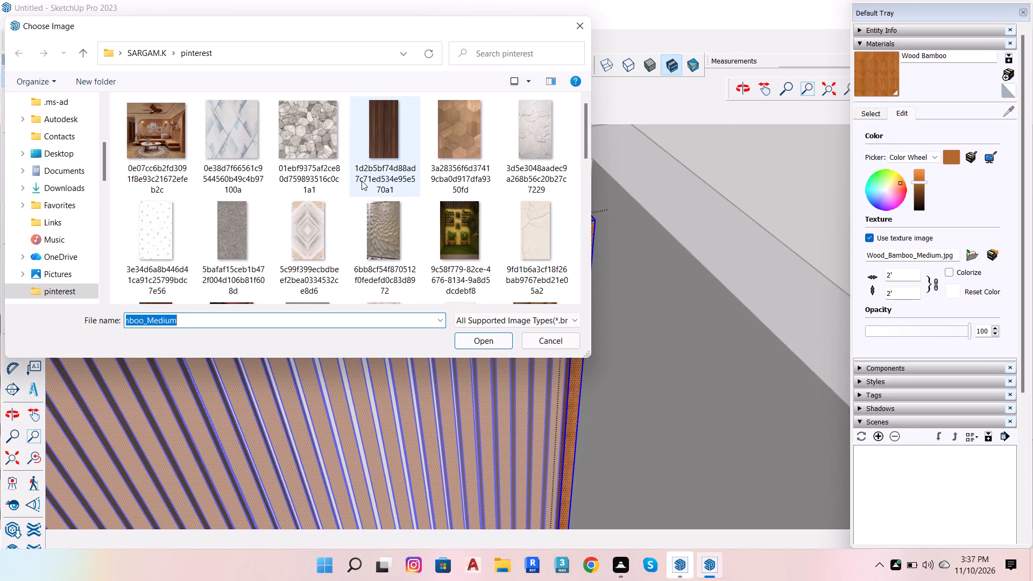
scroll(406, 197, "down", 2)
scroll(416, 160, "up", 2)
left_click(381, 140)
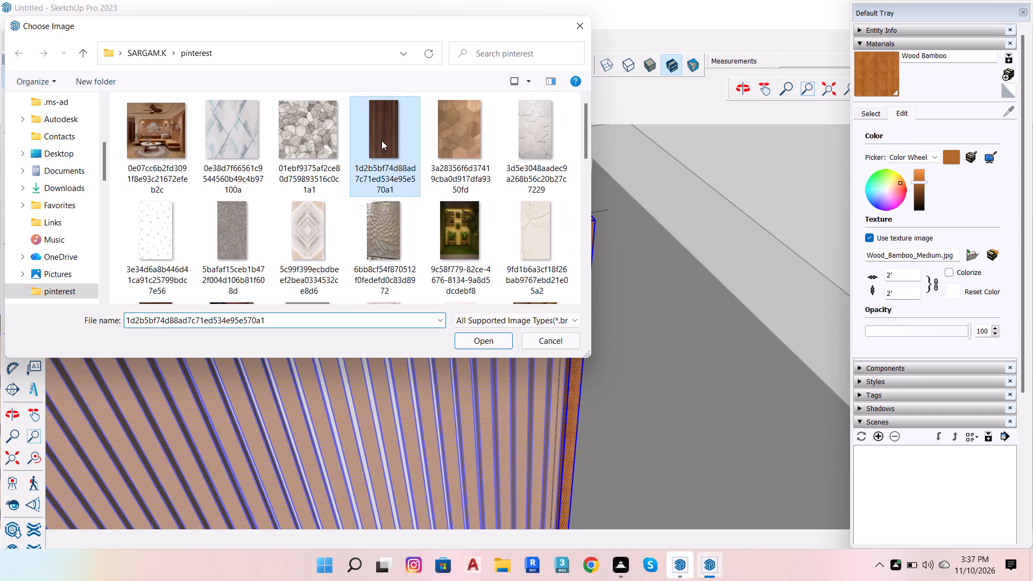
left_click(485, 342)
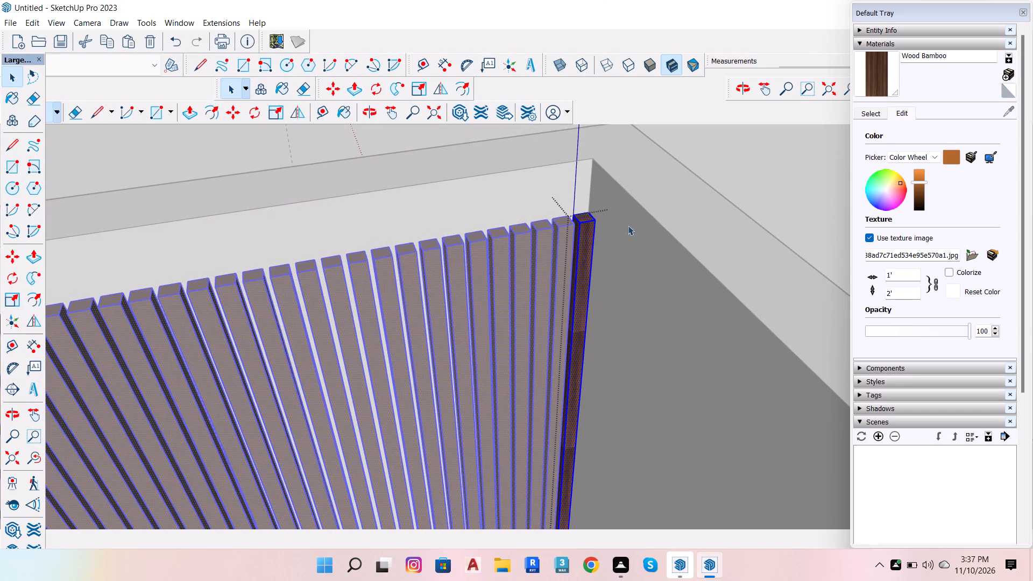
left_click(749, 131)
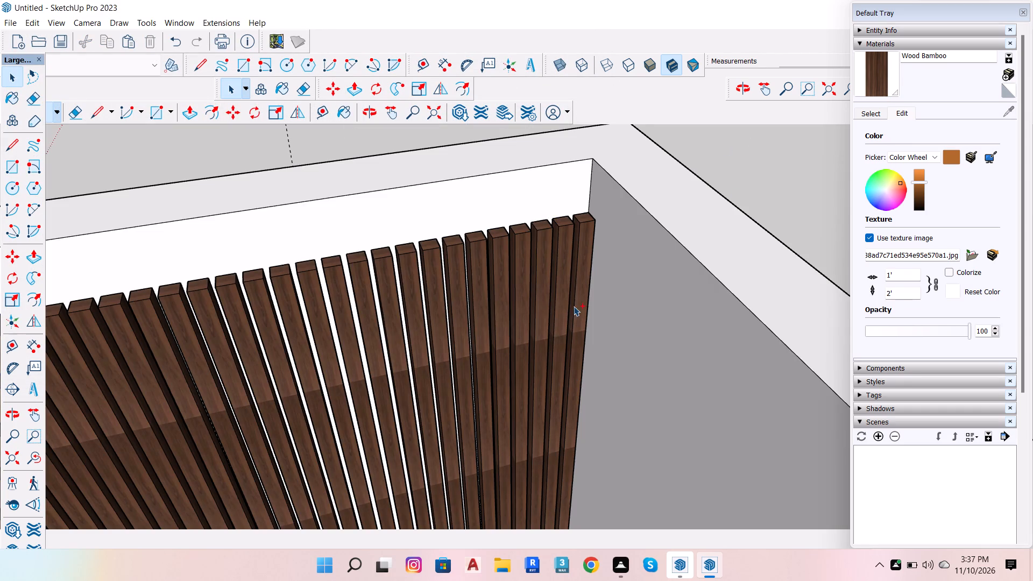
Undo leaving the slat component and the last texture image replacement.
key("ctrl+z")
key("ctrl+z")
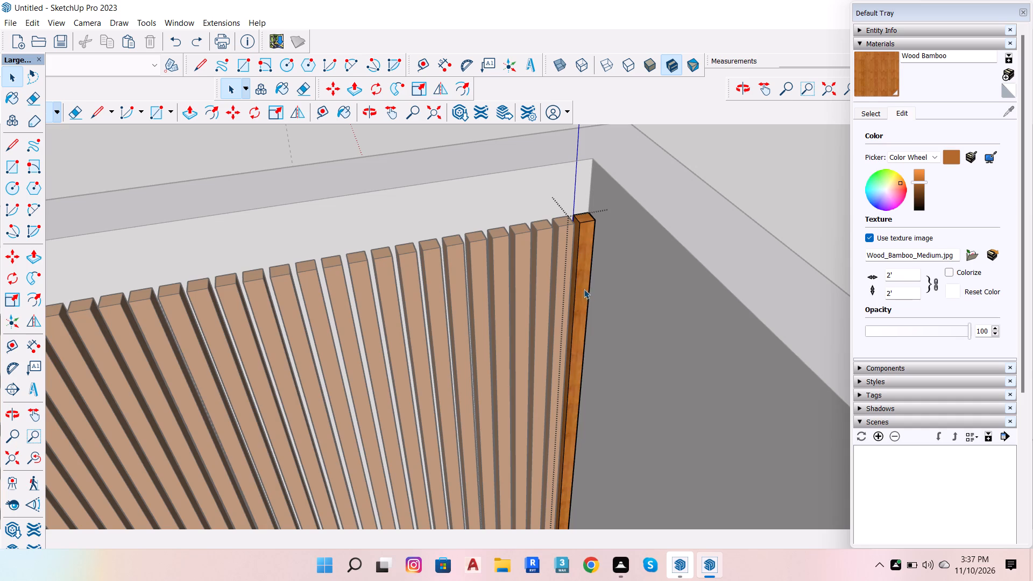
Replace the Wood Bamboo texture image with the brown wood image 43a242ccc51ca6d7b50770d07974789f from the pinterest folder.
left_click(971, 256)
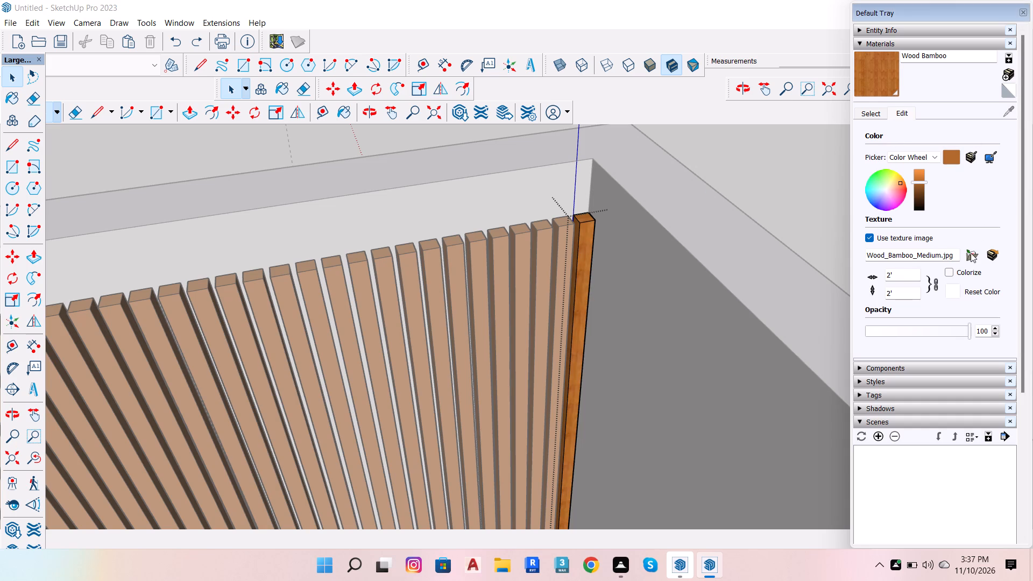
scroll(423, 256, "down", 6)
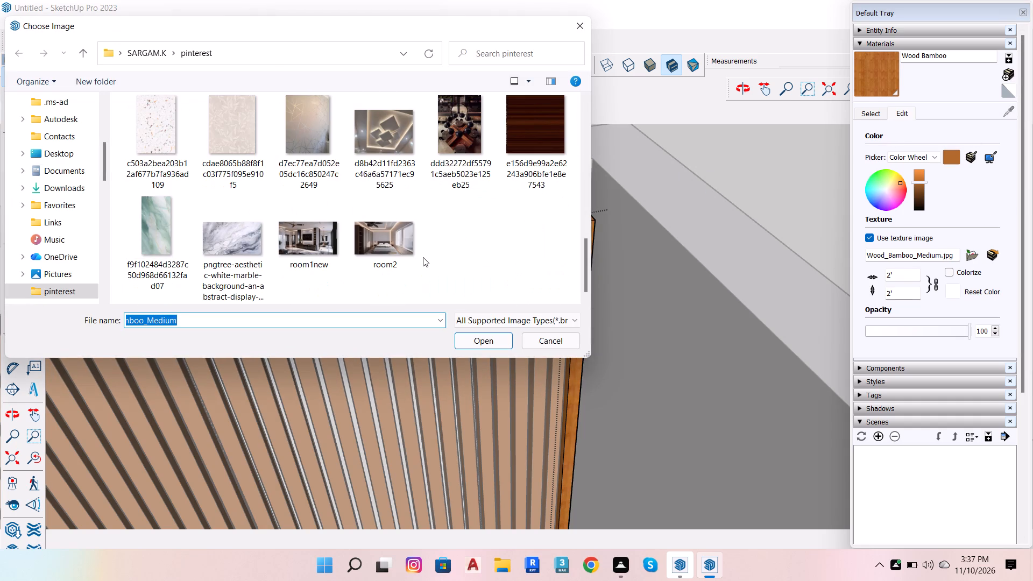
scroll(489, 173, "up", 2)
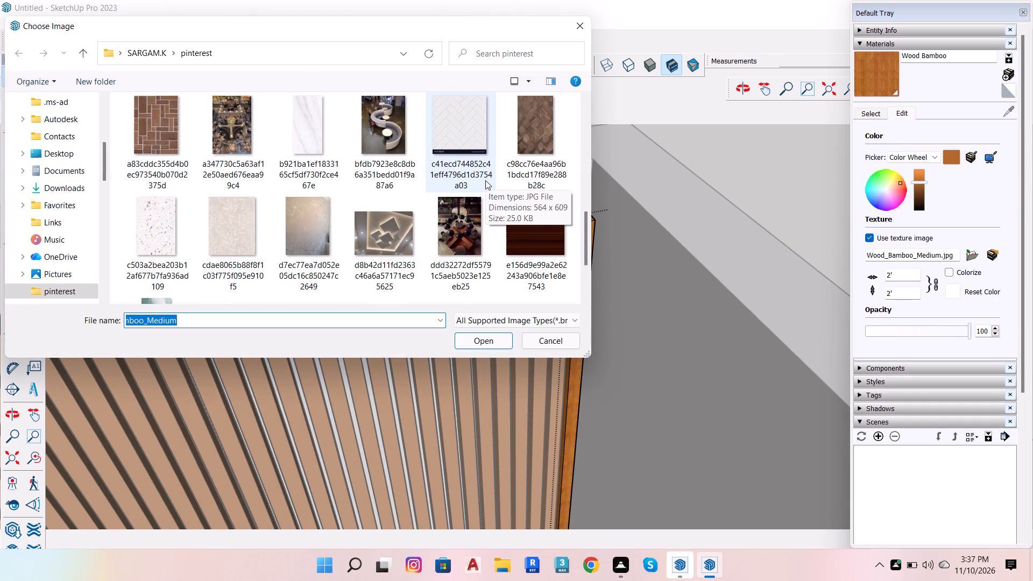
scroll(415, 173, "up", 1)
scroll(254, 174, "up", 3)
scroll(253, 192, "down", 2)
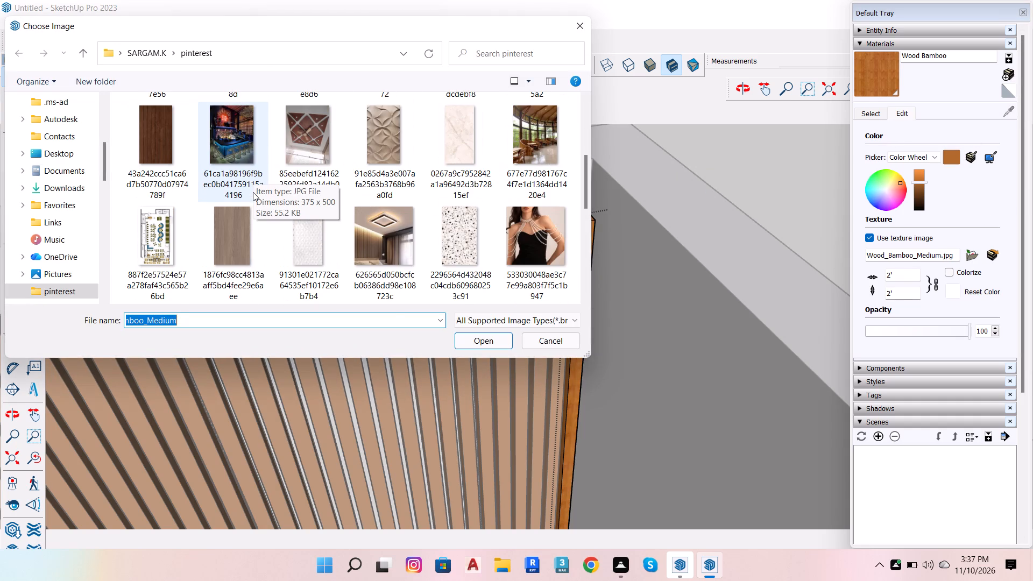
left_click(168, 144)
left_click(491, 341)
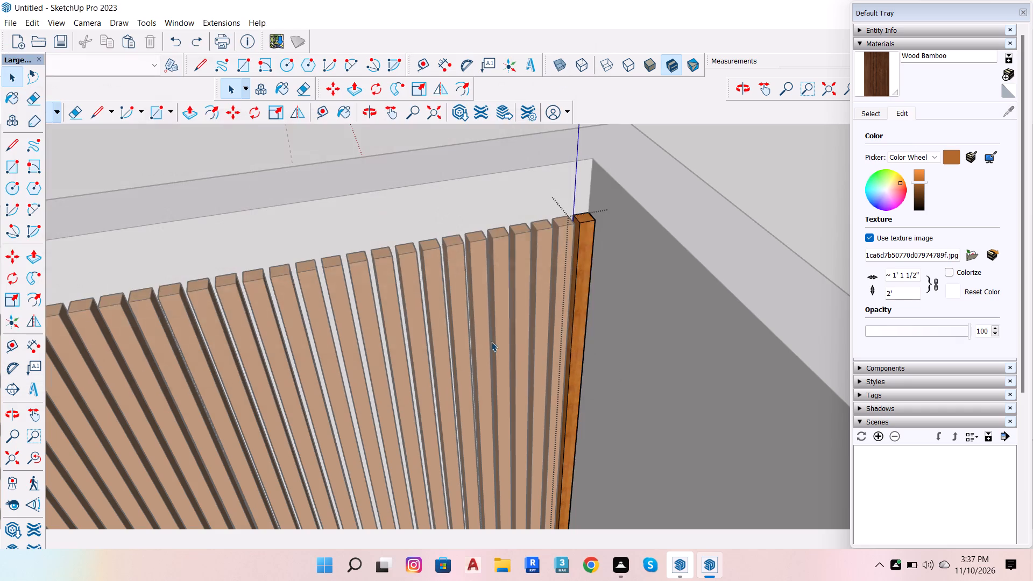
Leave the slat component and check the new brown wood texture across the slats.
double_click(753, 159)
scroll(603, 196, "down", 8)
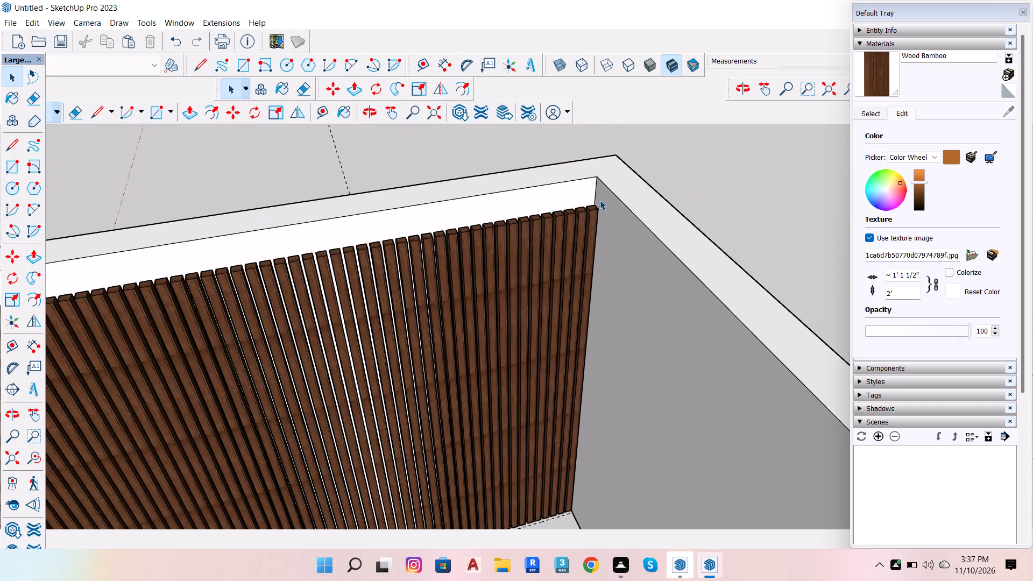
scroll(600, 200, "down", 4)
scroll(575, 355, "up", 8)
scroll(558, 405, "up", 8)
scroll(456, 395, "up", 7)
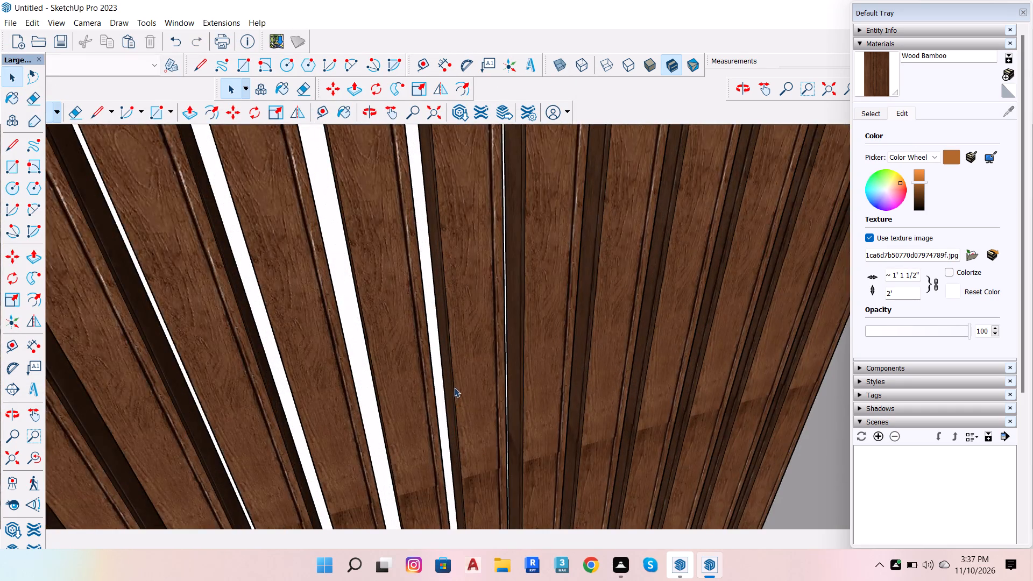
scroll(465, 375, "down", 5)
Undo leaving the slat component and the last texture image replacement on Wood Bamboo.
key("ctrl+z")
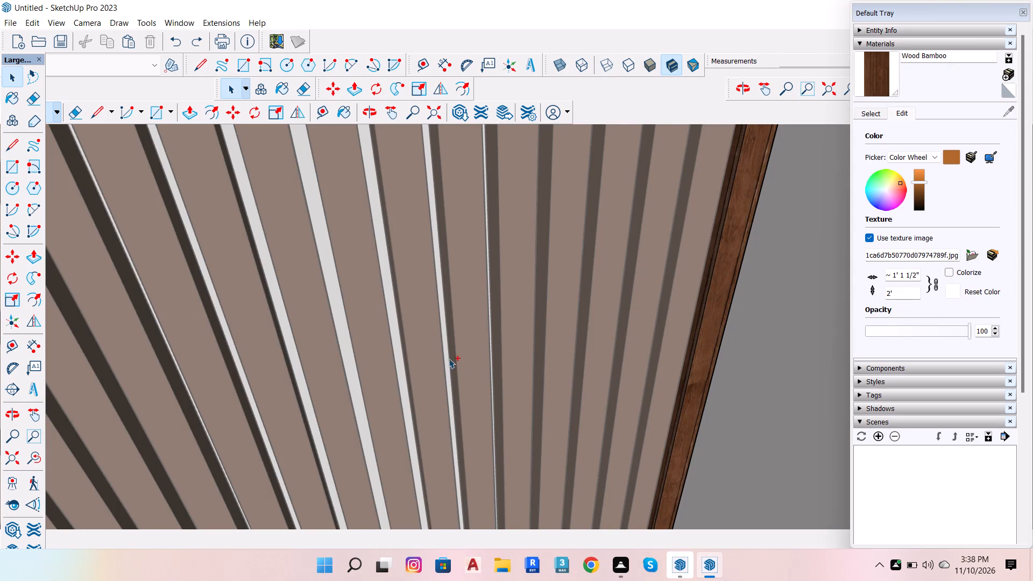
key("ctrl+z")
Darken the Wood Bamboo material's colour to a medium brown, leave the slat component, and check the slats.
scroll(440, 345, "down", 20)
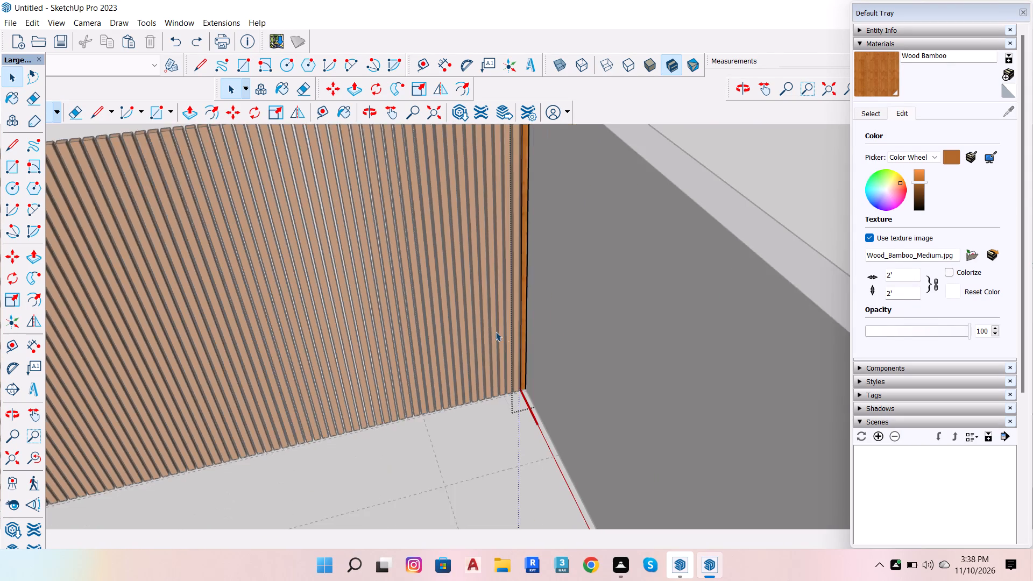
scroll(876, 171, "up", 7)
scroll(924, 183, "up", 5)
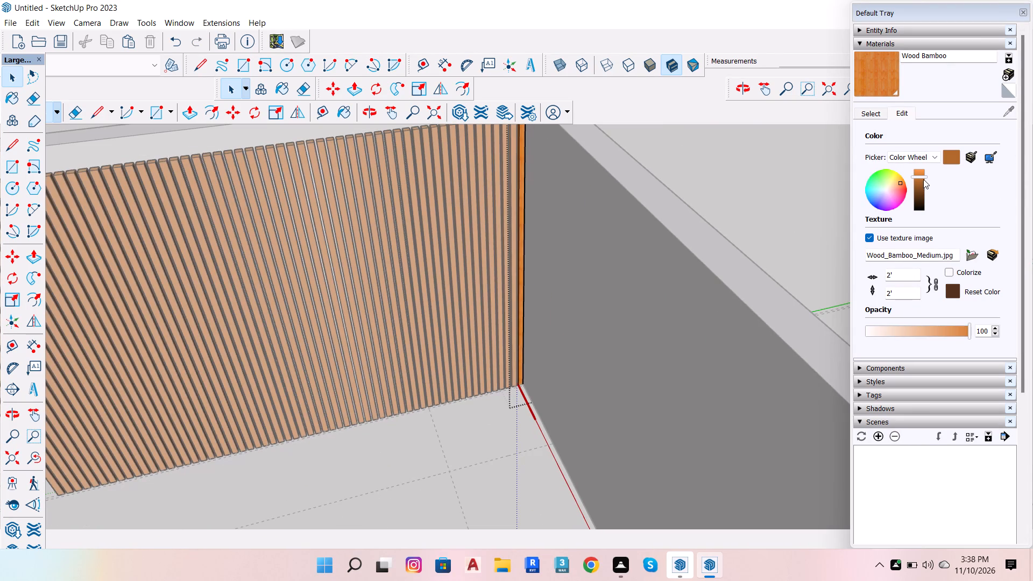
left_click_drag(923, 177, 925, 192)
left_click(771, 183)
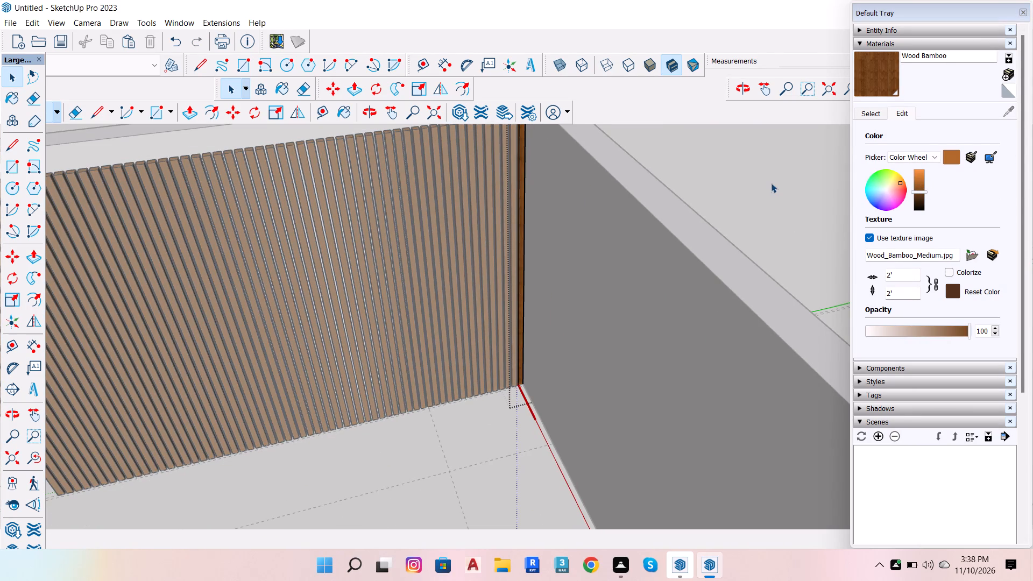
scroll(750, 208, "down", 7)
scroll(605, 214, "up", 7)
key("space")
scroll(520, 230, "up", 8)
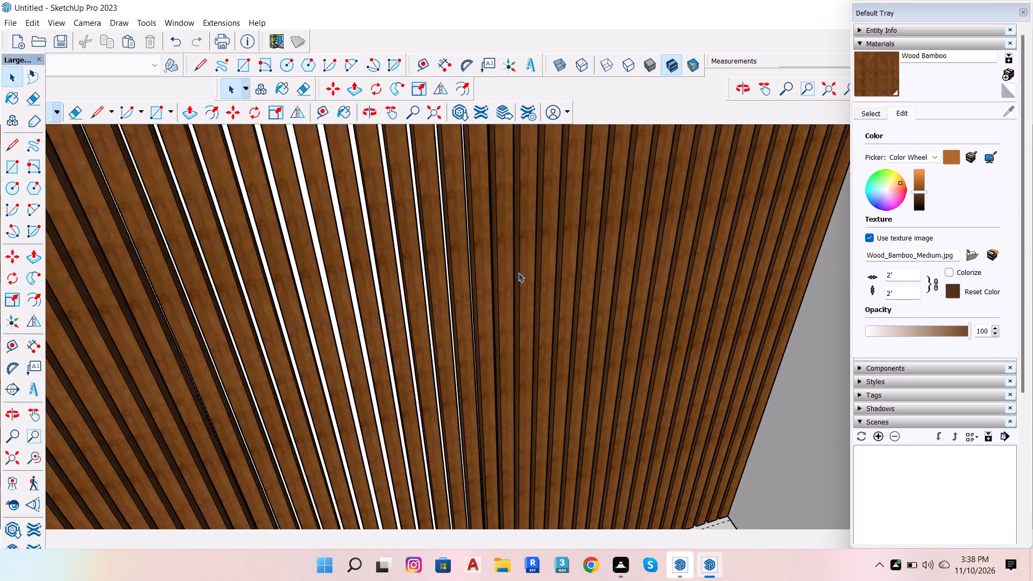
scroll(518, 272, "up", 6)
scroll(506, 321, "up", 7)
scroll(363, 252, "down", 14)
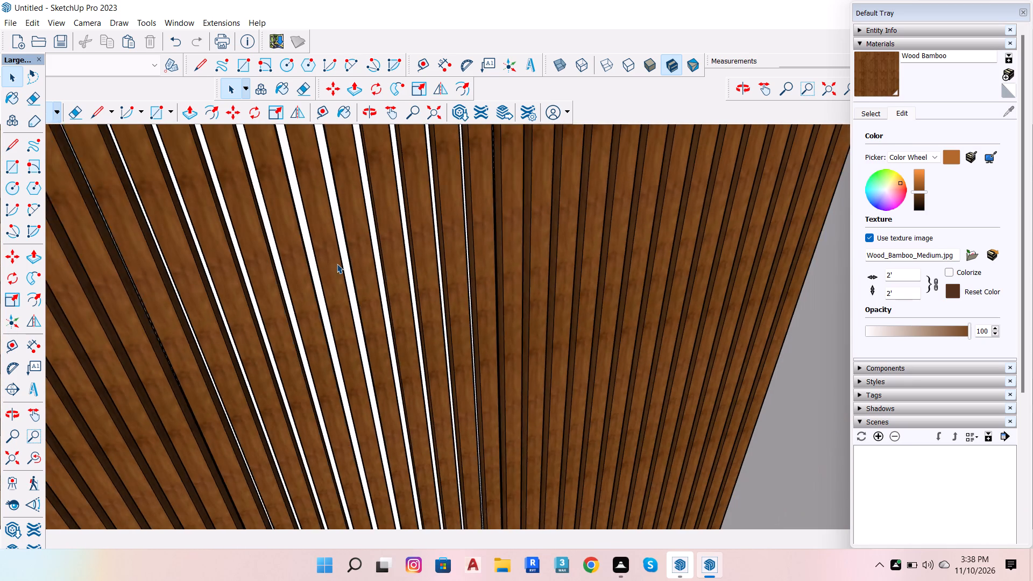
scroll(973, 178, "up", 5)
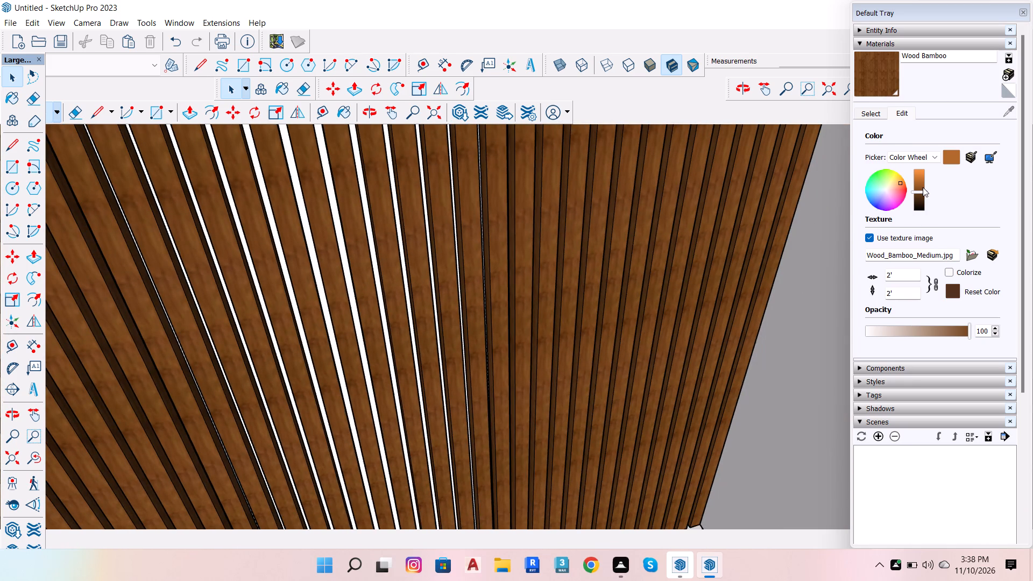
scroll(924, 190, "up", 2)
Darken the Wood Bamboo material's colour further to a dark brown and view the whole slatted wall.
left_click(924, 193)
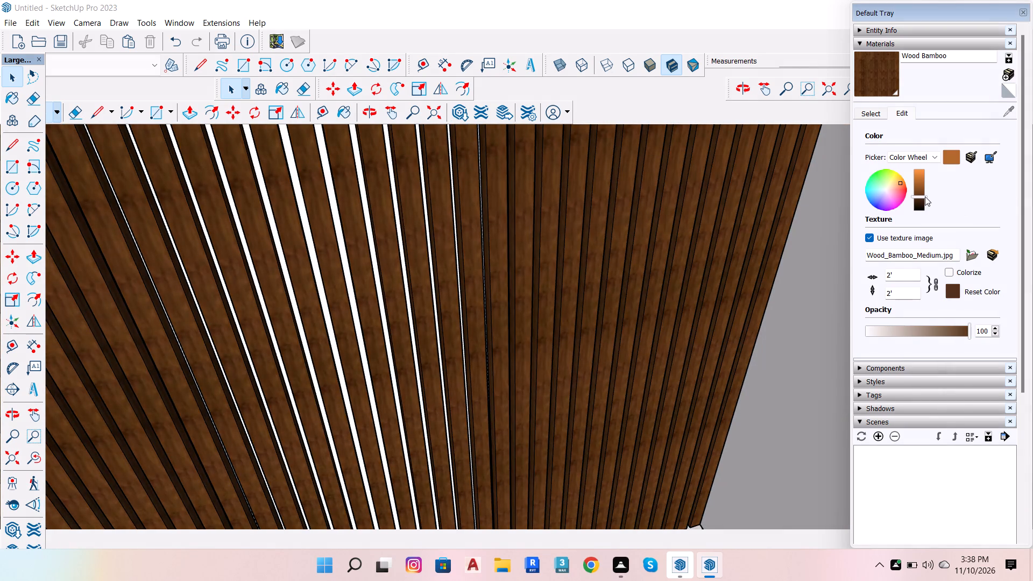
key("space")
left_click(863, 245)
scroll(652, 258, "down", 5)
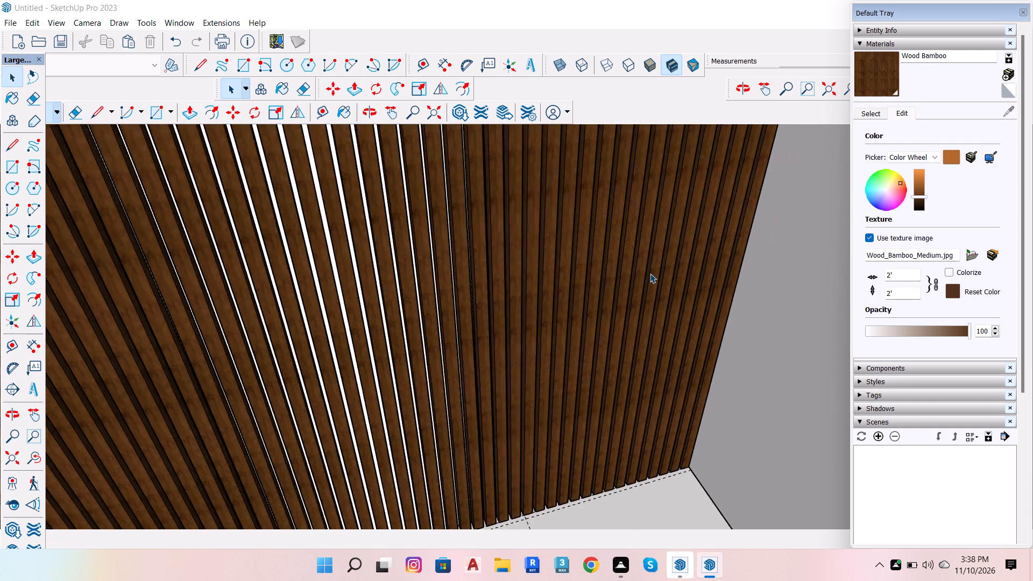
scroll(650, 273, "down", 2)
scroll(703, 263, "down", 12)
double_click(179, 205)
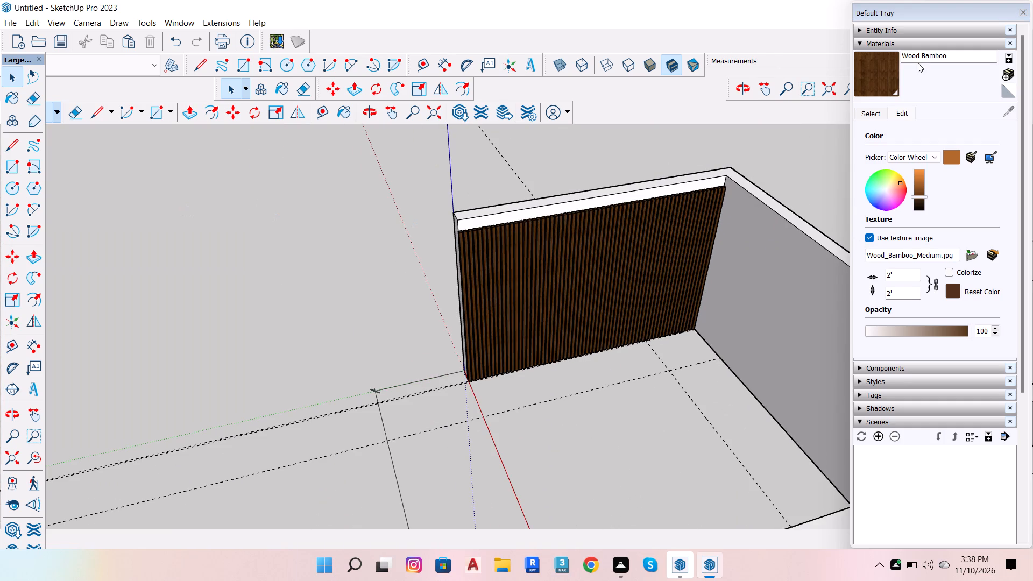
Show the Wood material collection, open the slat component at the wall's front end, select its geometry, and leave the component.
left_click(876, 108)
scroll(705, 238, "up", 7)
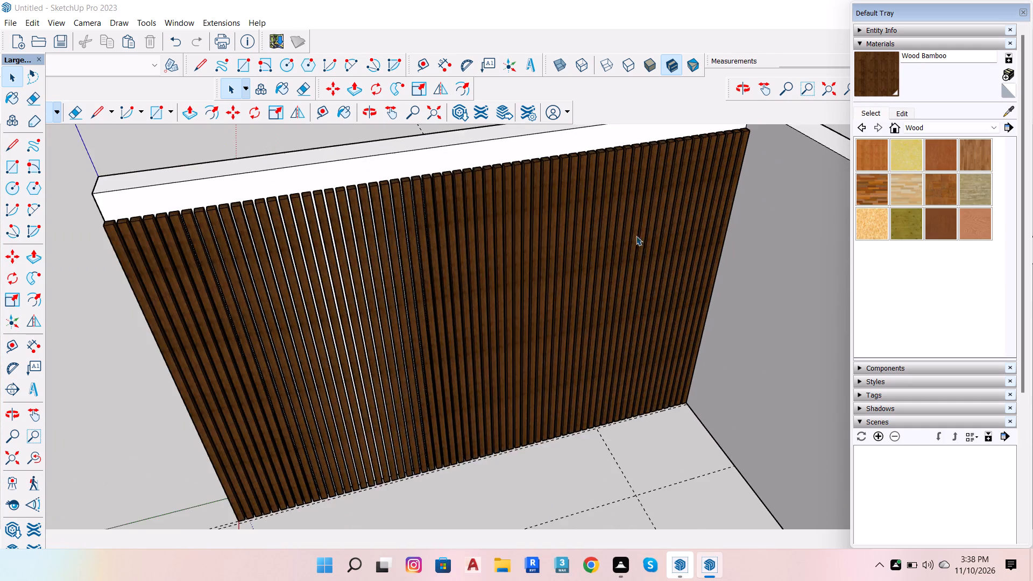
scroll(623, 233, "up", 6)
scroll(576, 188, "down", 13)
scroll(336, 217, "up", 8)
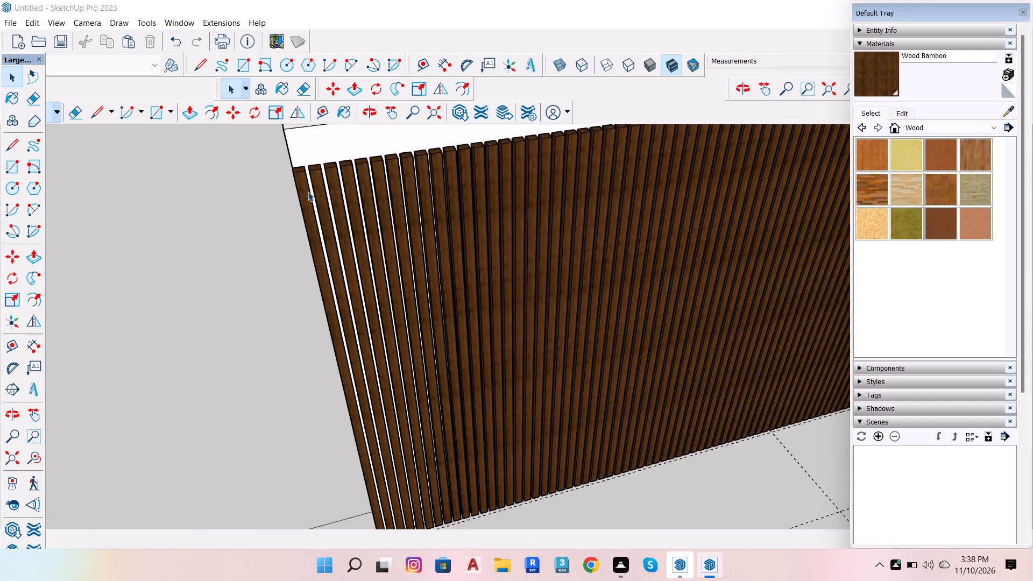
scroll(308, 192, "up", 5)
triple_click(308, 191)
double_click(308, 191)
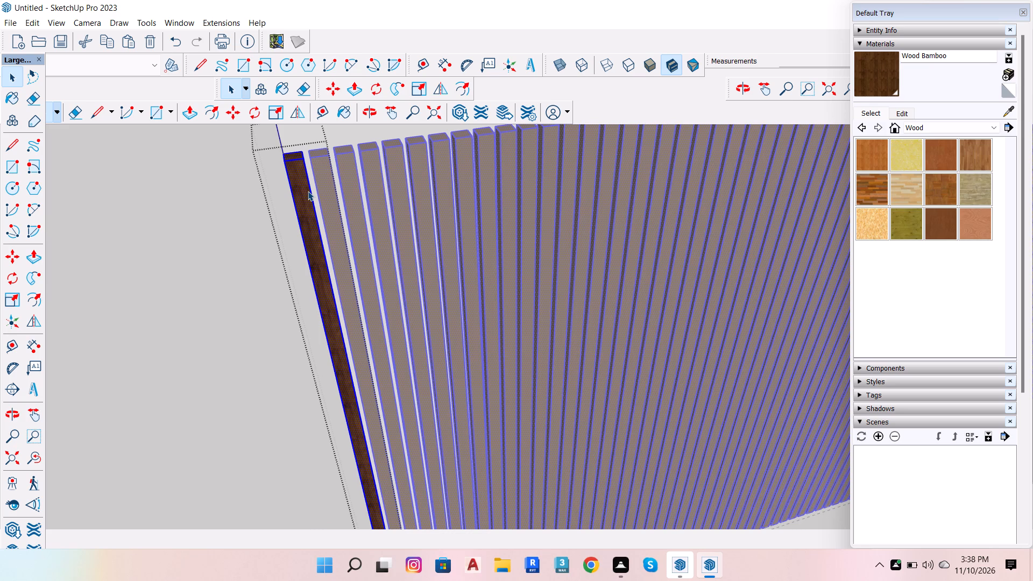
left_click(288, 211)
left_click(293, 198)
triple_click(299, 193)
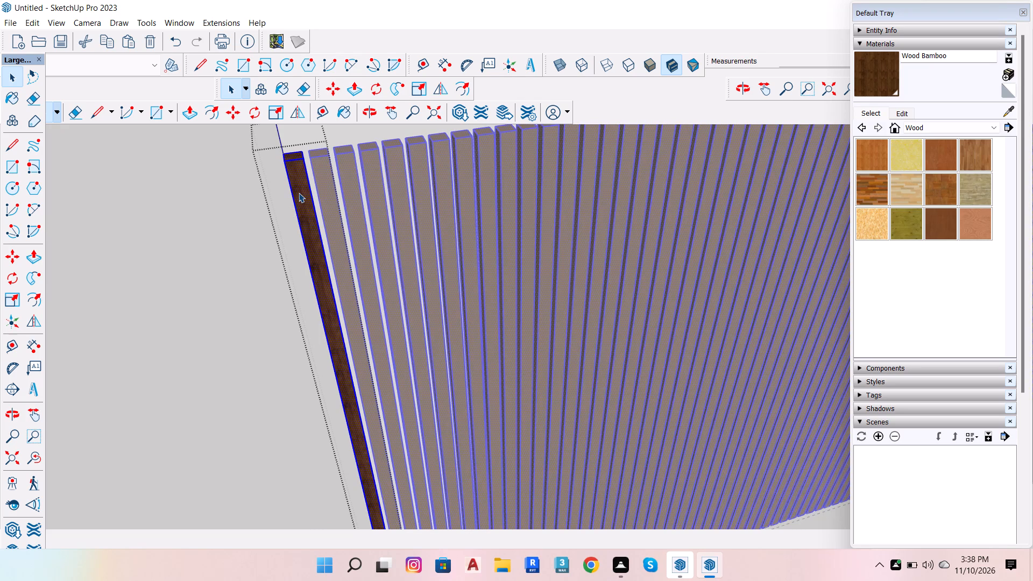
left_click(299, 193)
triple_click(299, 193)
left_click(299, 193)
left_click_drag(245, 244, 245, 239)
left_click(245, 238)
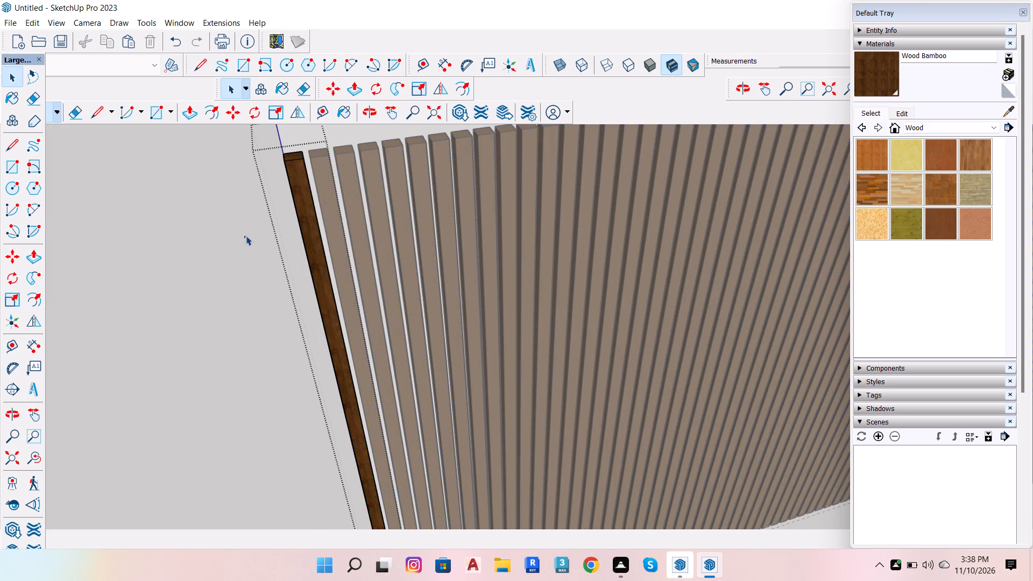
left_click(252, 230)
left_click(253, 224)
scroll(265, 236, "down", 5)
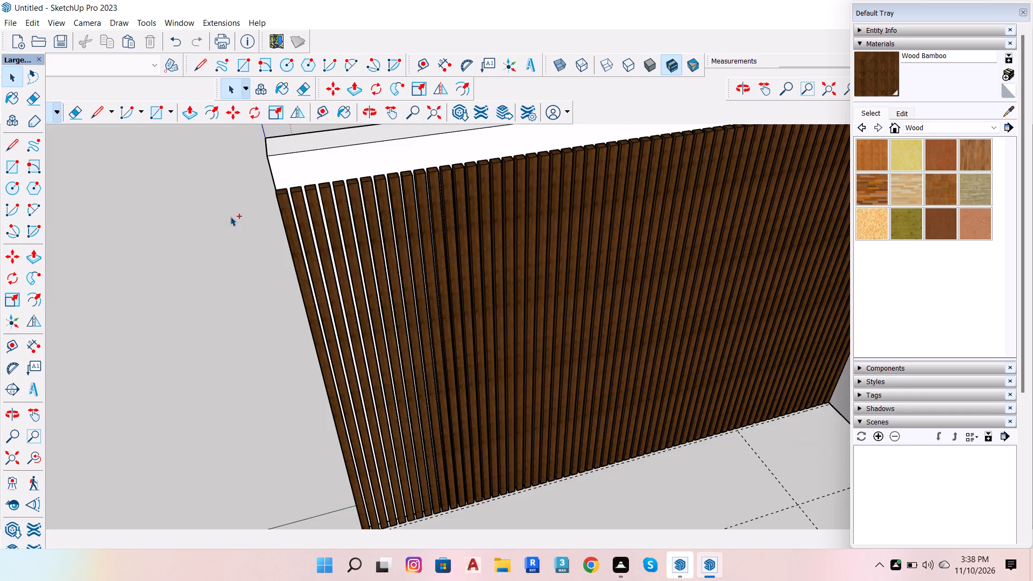
Undo the Wood Bamboo colour darkening and leave the slat component.
key("ctrl+z")
key("ctrl+z")
key("ctrl+z")
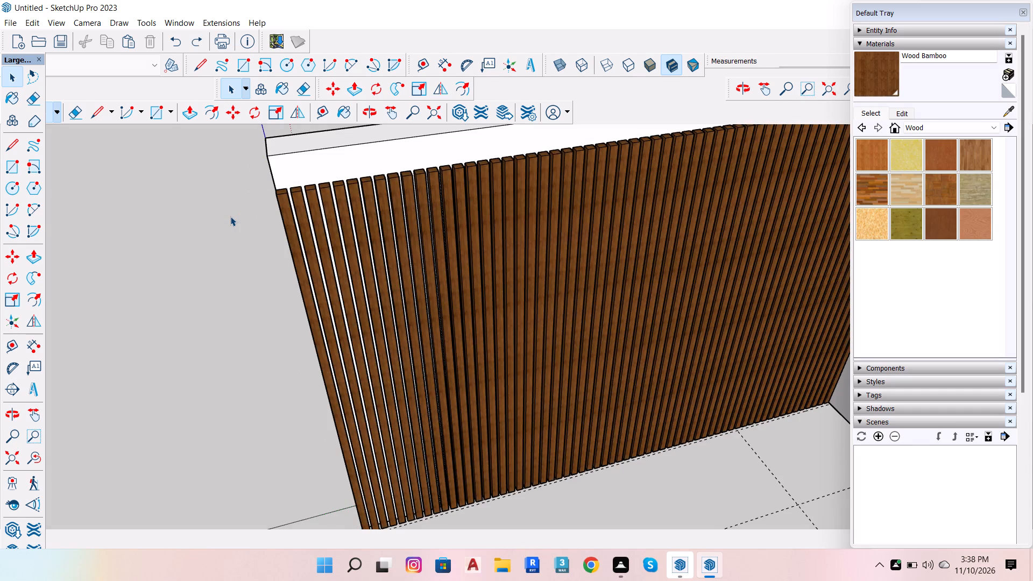
key("ctrl+z")
key("ctrl+z")
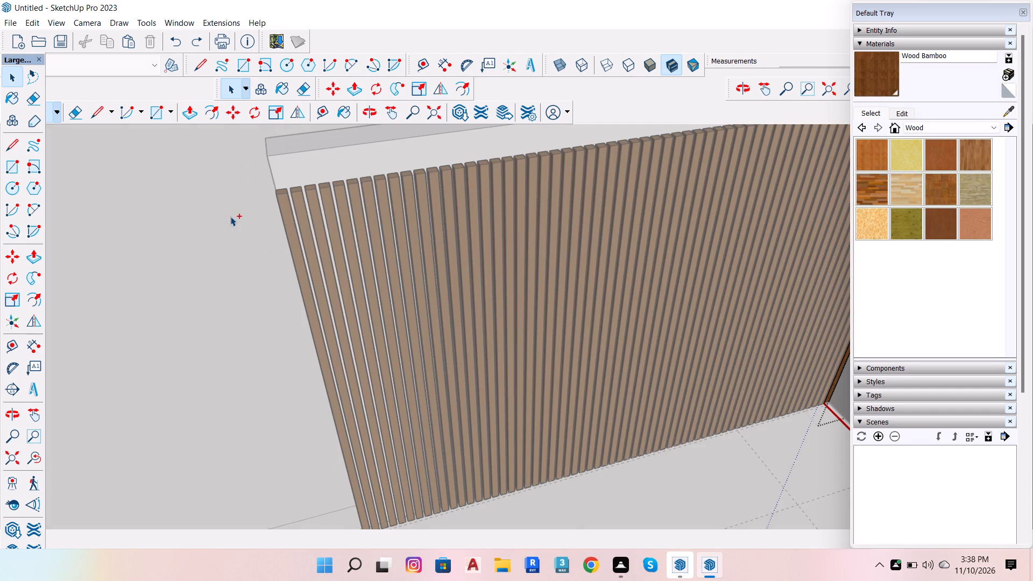
key("space")
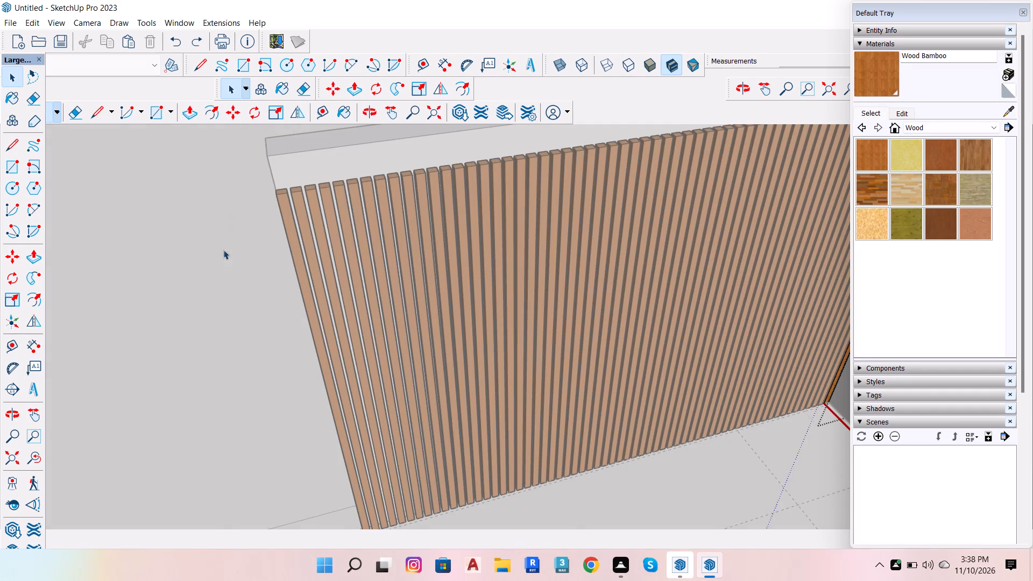
left_click(116, 257)
scroll(194, 264, "down", 7)
scroll(290, 273, "down", 7)
scroll(628, 263, "up", 6)
double_click(654, 206)
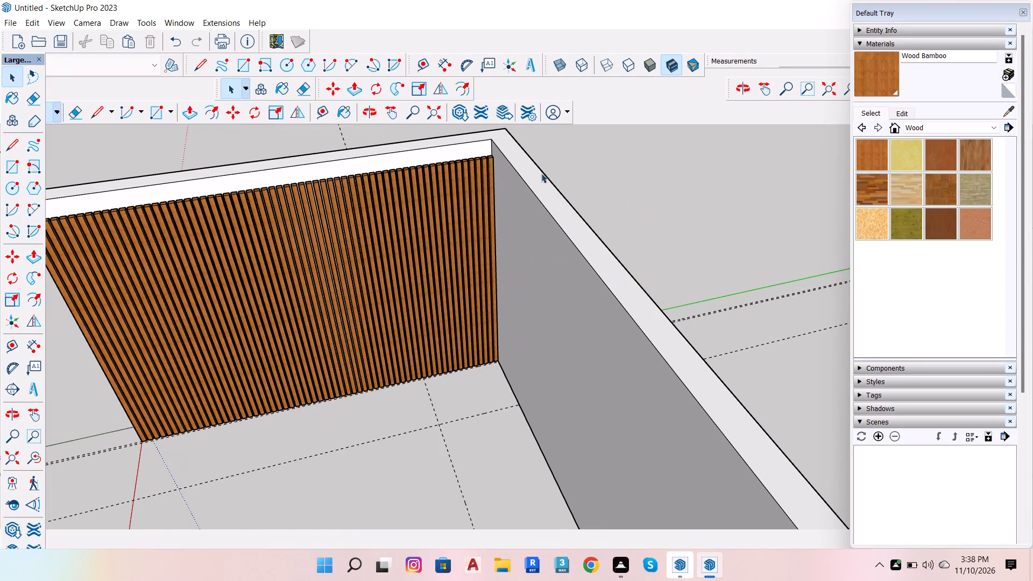
Examine the slatted wall and the floor area at its back corner.
scroll(548, 412, "up", 8)
scroll(682, 231, "down", 8)
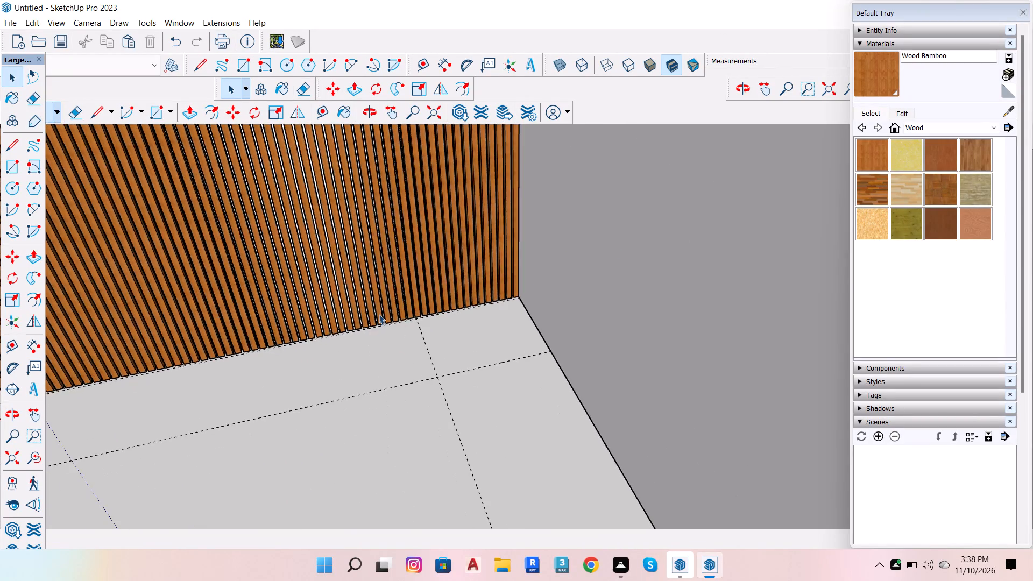
scroll(281, 337, "up", 7)
scroll(427, 264, "down", 5)
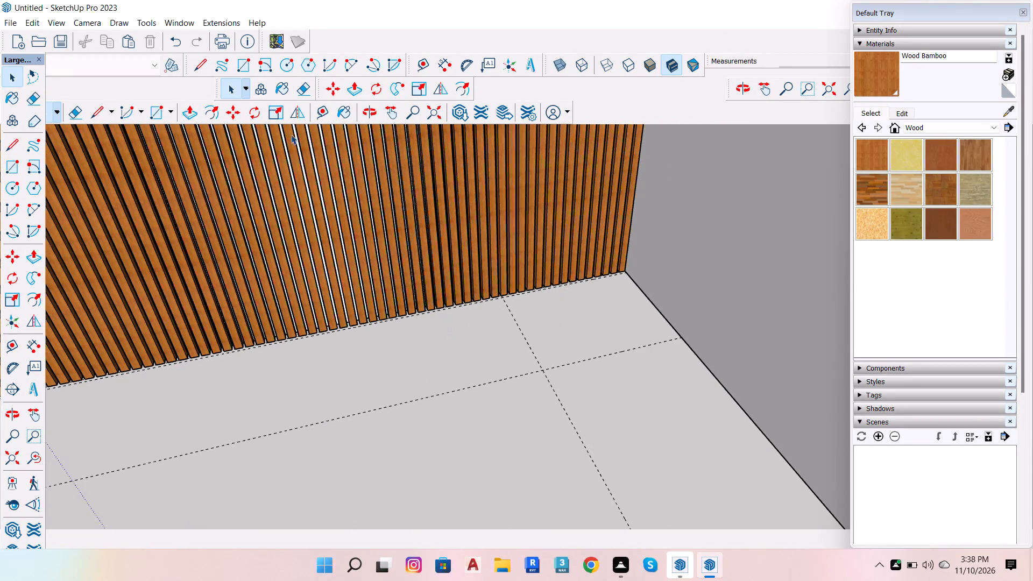
scroll(868, 410, "down", 6)
scroll(529, 353, "down", 5)
scroll(526, 446, "down", 12)
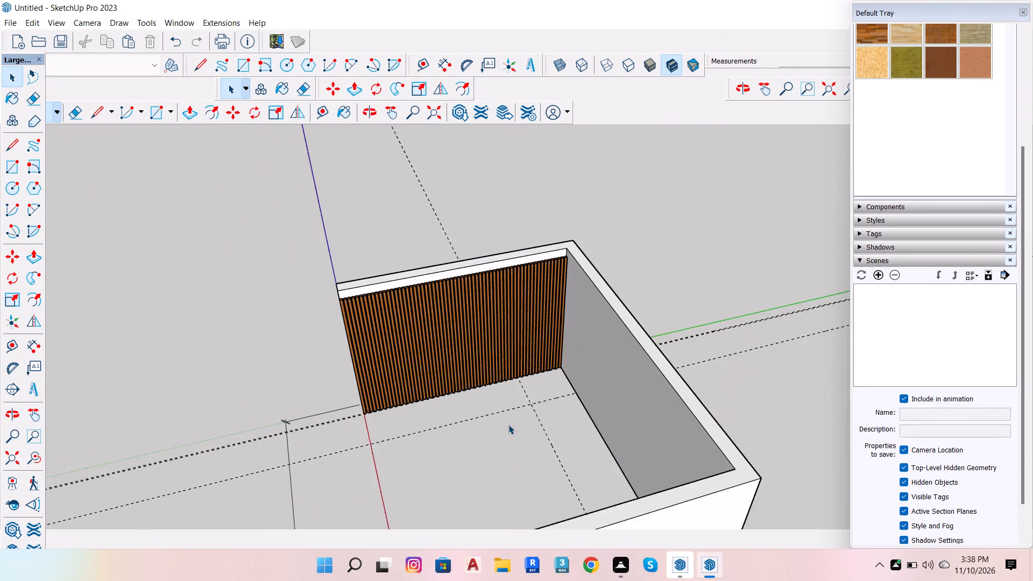
scroll(480, 452, "up", 4)
scroll(573, 329, "up", 7)
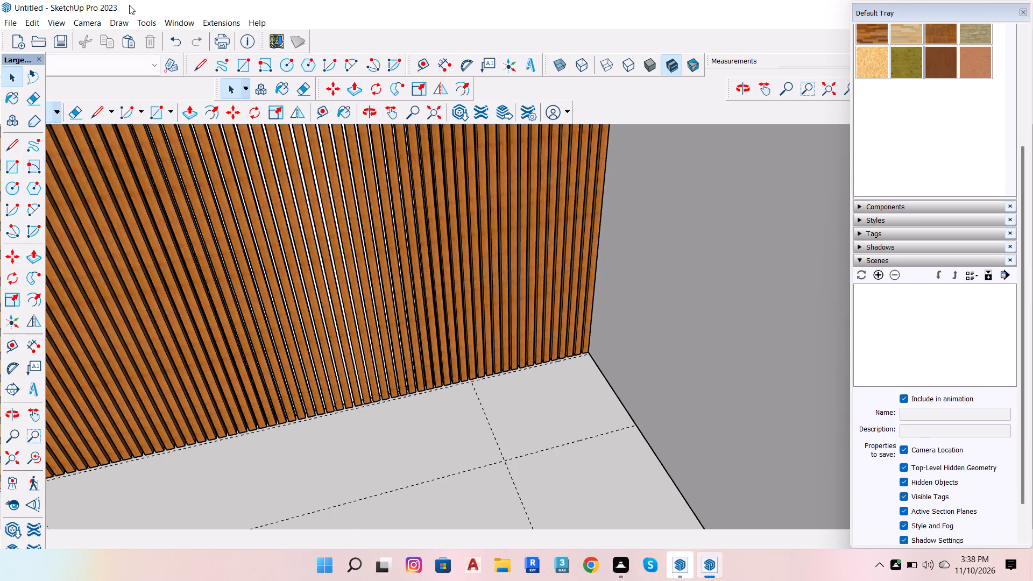
Draw a rectangle on the floor from the back corner beside the last slat to the intersection of the dashed guides.
left_click(151, 117)
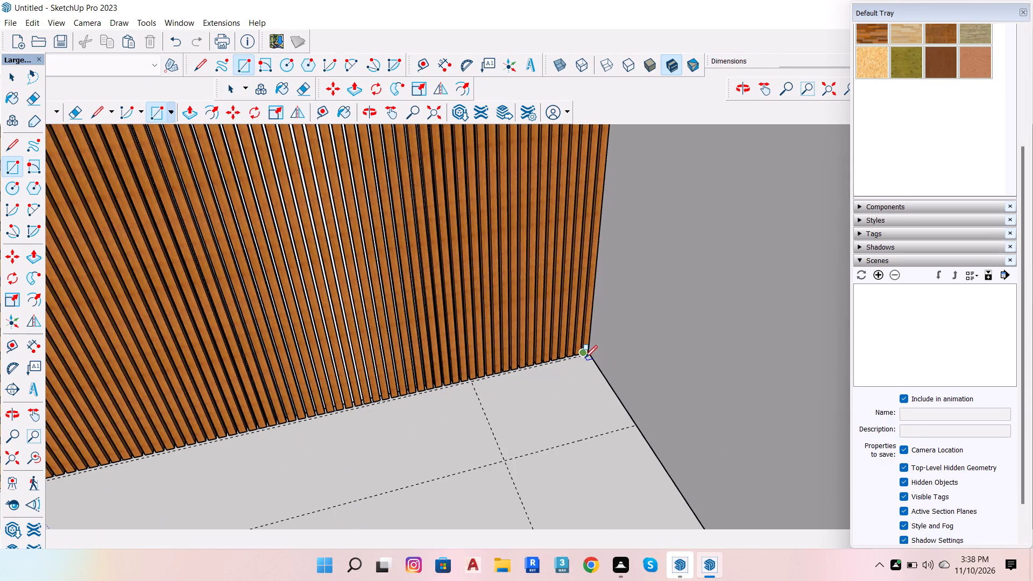
scroll(584, 358, "up", 14)
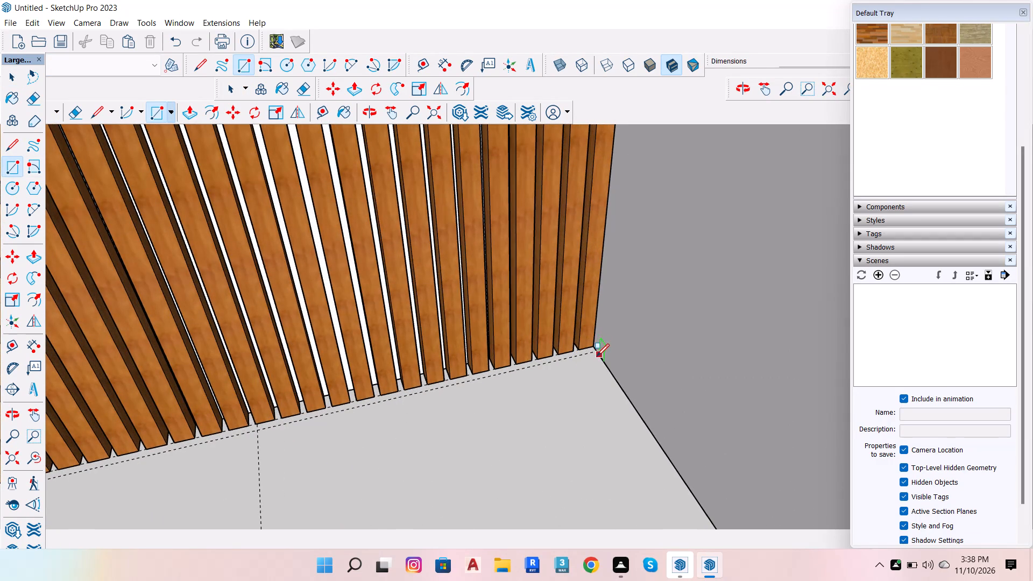
scroll(603, 353, "up", 14)
left_click(594, 354)
scroll(626, 313, "down", 7)
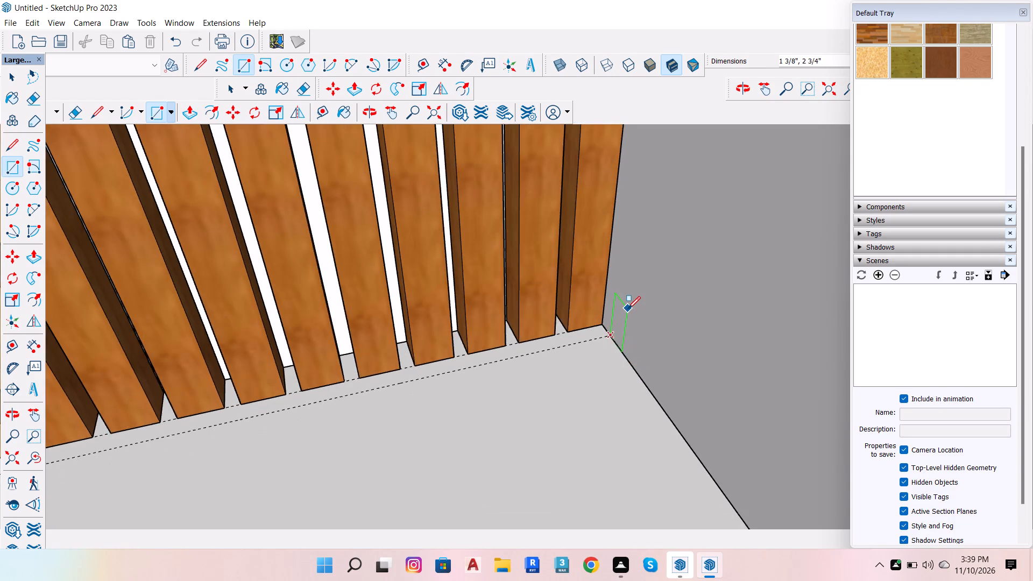
scroll(628, 309, "down", 16)
scroll(627, 310, "down", 7)
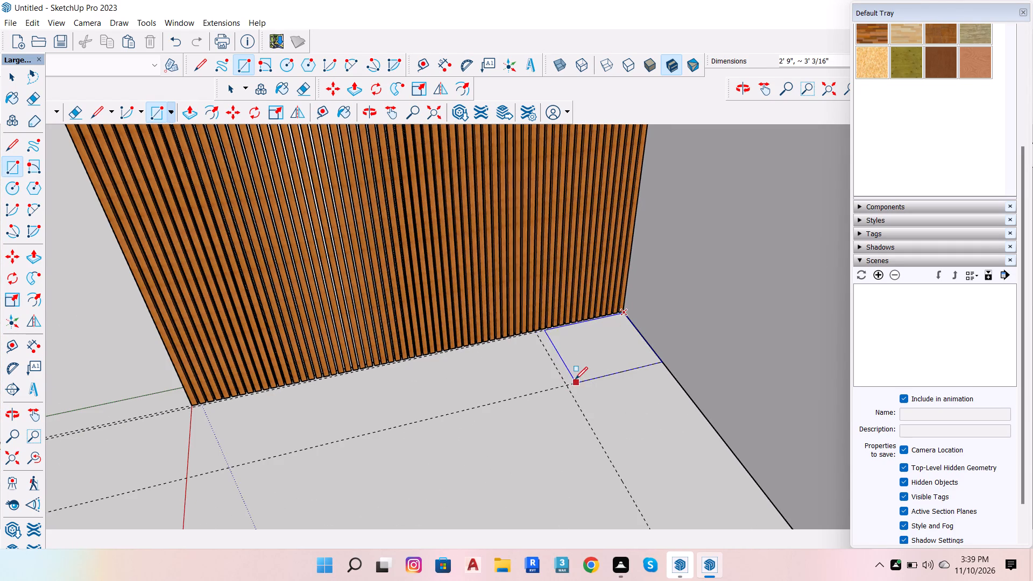
scroll(575, 379, "up", 4)
left_click(567, 387)
scroll(562, 359, "down", 12)
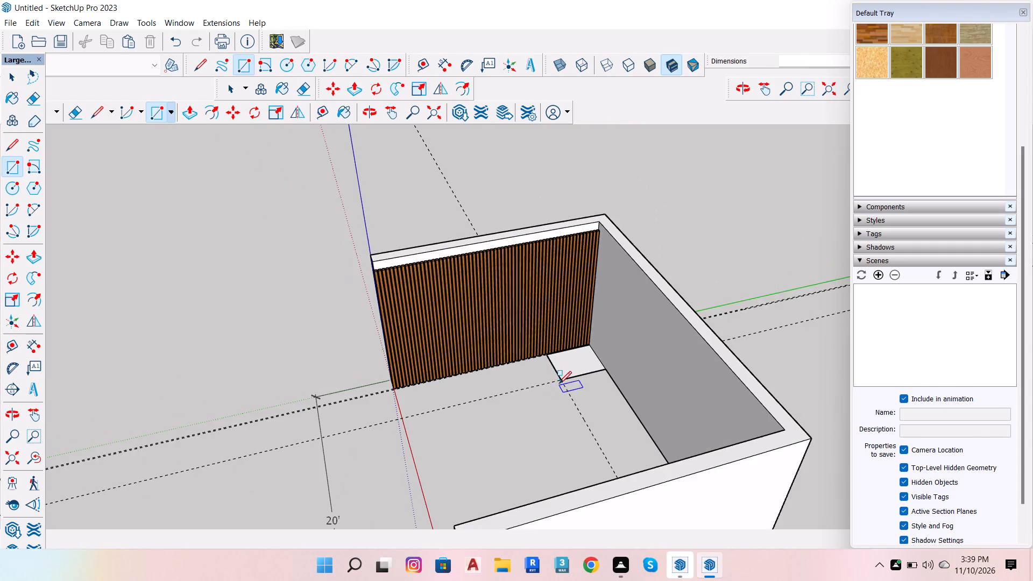
scroll(599, 412, "up", 6)
key("space")
Erase the dashed guides crossing the floor and the guides along the base of the slatted wall.
key("e")
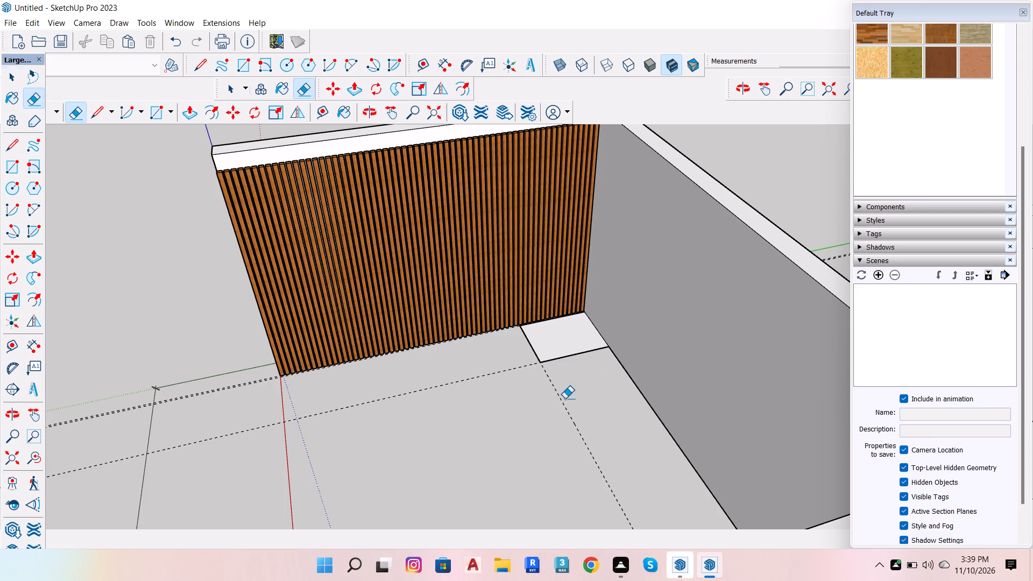
left_click_drag(563, 401, 442, 356)
scroll(580, 443, "down", 5)
scroll(429, 419, "up", 4)
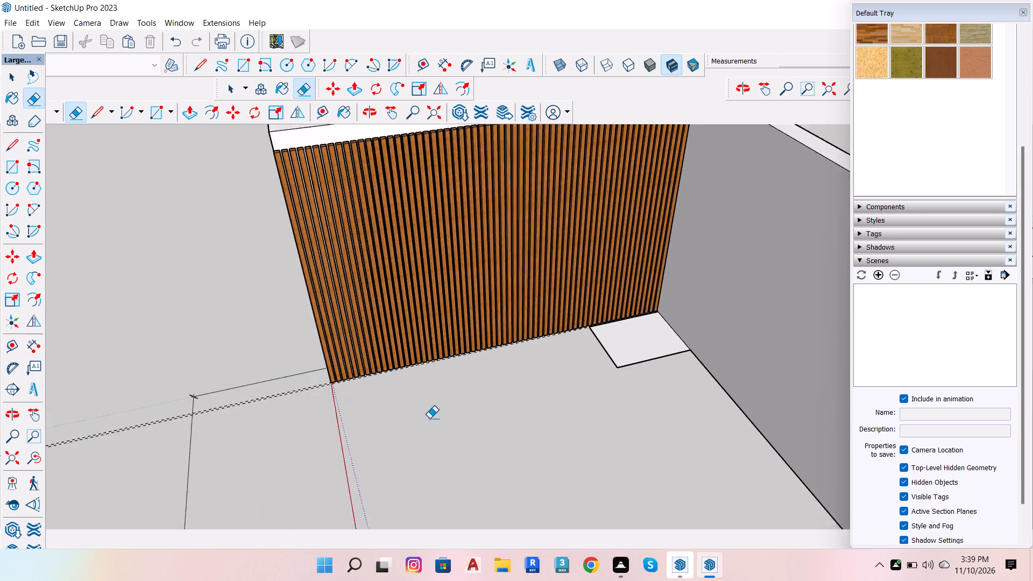
scroll(429, 419, "up", 10)
left_click_drag(243, 373, 238, 392)
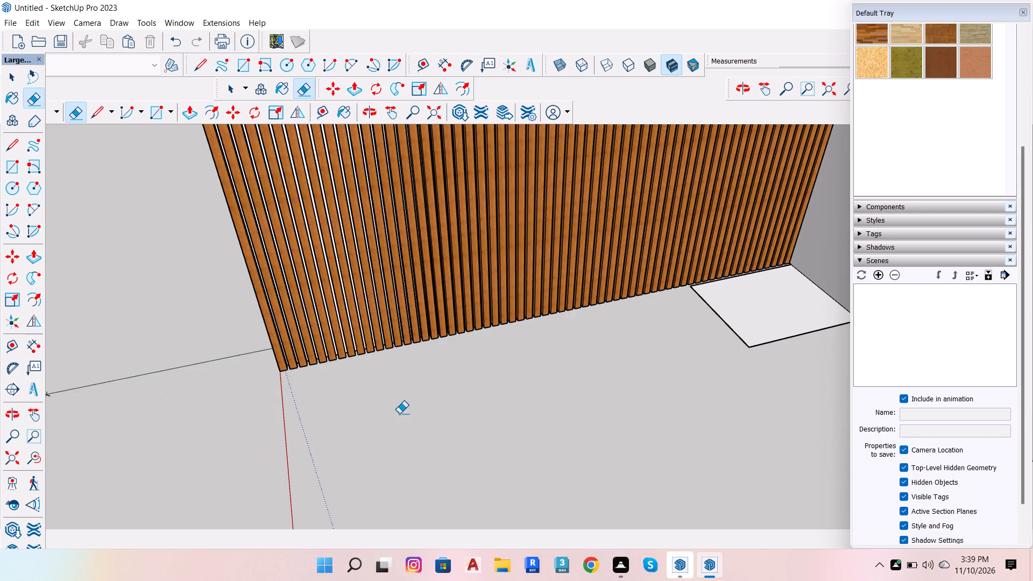
scroll(467, 428, "down", 6)
scroll(778, 343, "up", 6)
scroll(556, 346, "up", 5)
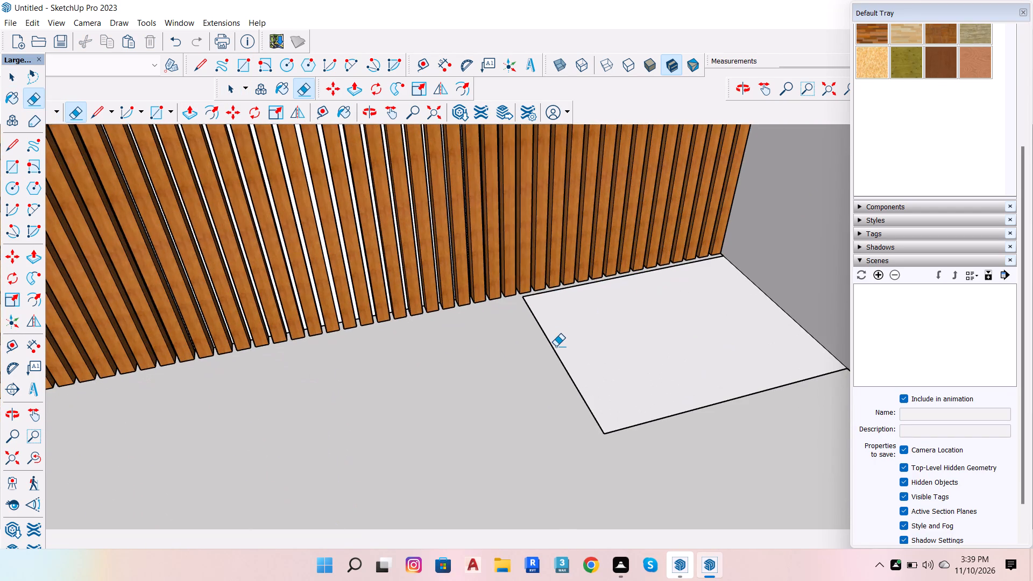
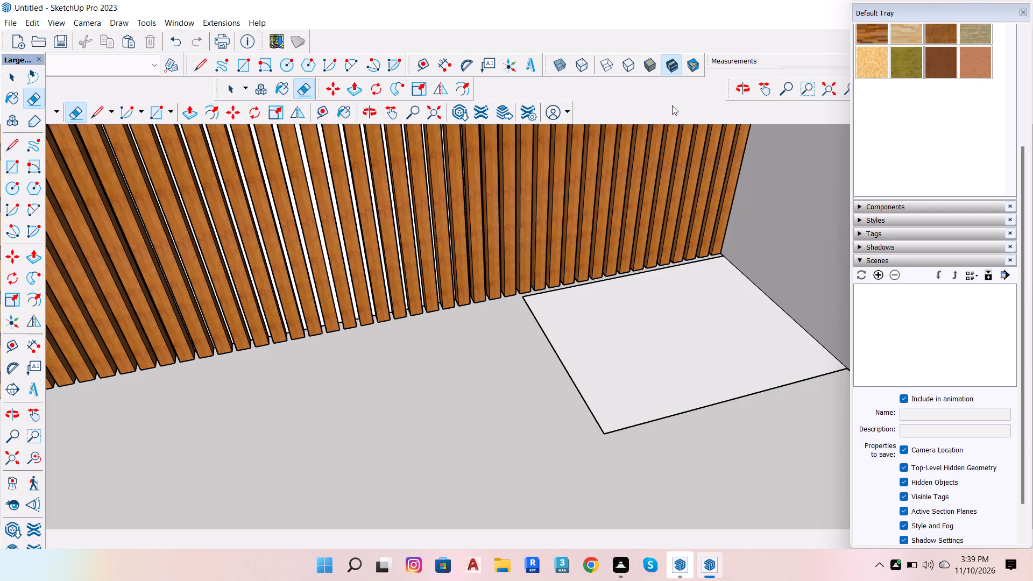
Place a guide line on the floor parallel to the back wall, 2'4" from the wall's base edge.
scroll(632, 201, "down", 6)
scroll(558, 300, "down", 4)
scroll(704, 270, "down", 7)
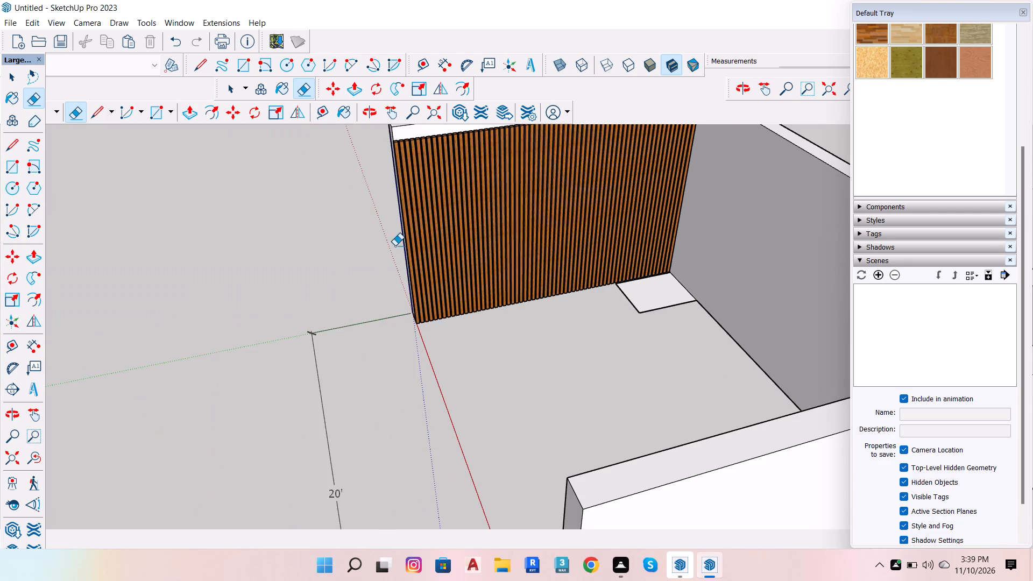
left_click(362, 117)
left_click_drag(498, 369, 742, 359)
scroll(777, 237, "up", 6)
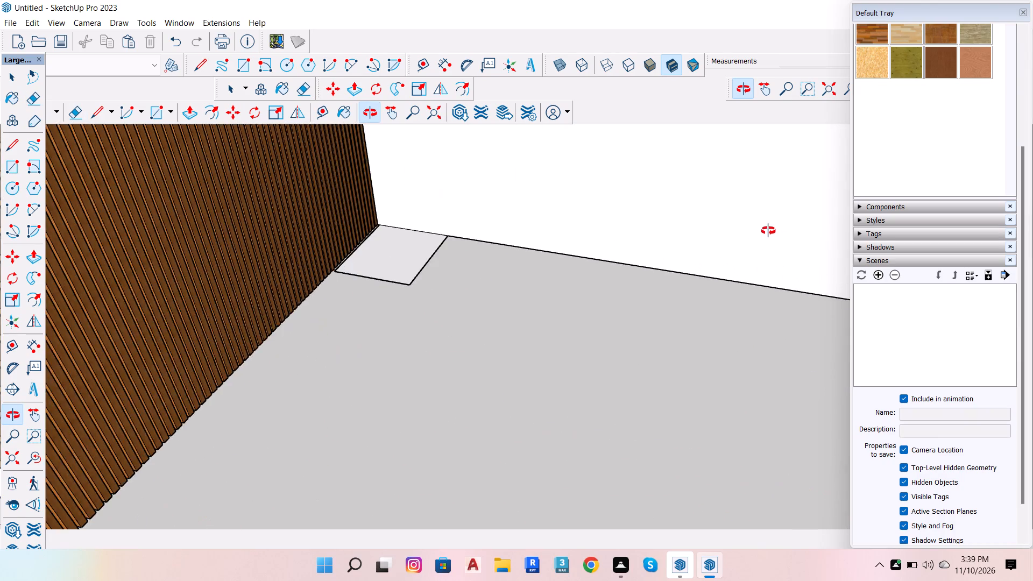
scroll(746, 246, "down", 7)
scroll(669, 277, "up", 5)
scroll(624, 288, "down", 6)
key("space")
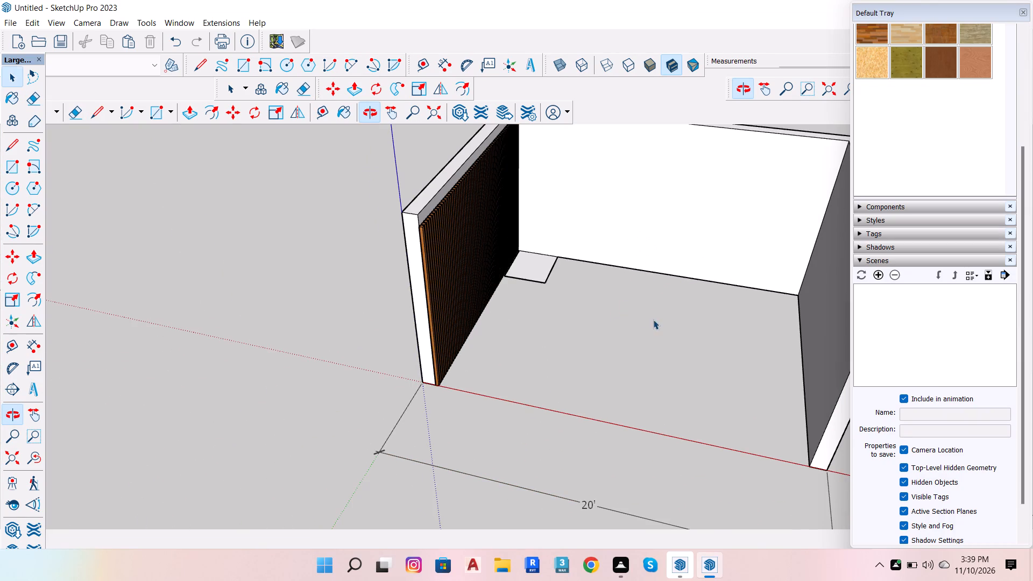
key("t")
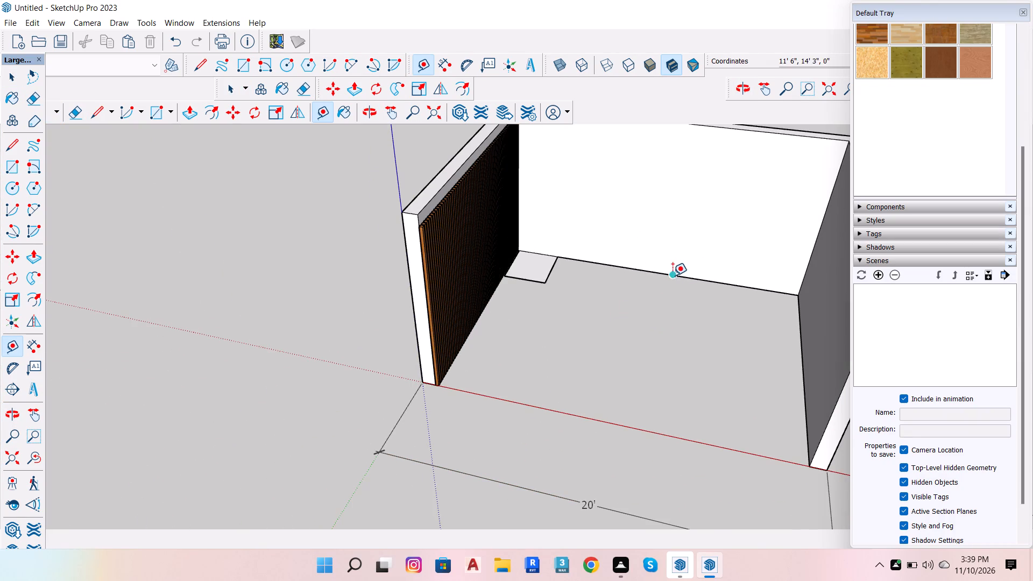
left_click(634, 269)
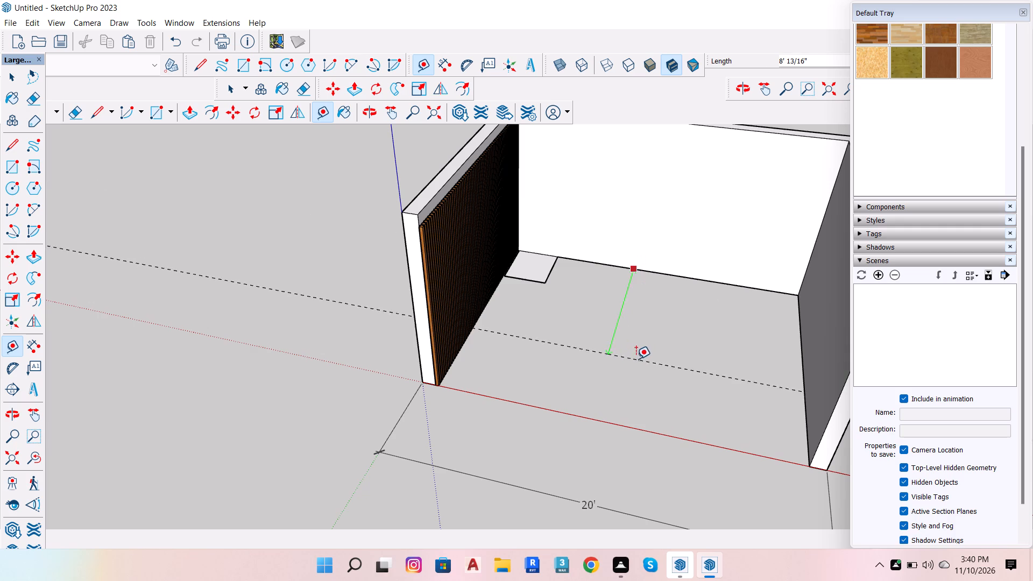
type("2'4")
key("Return")
key("space")
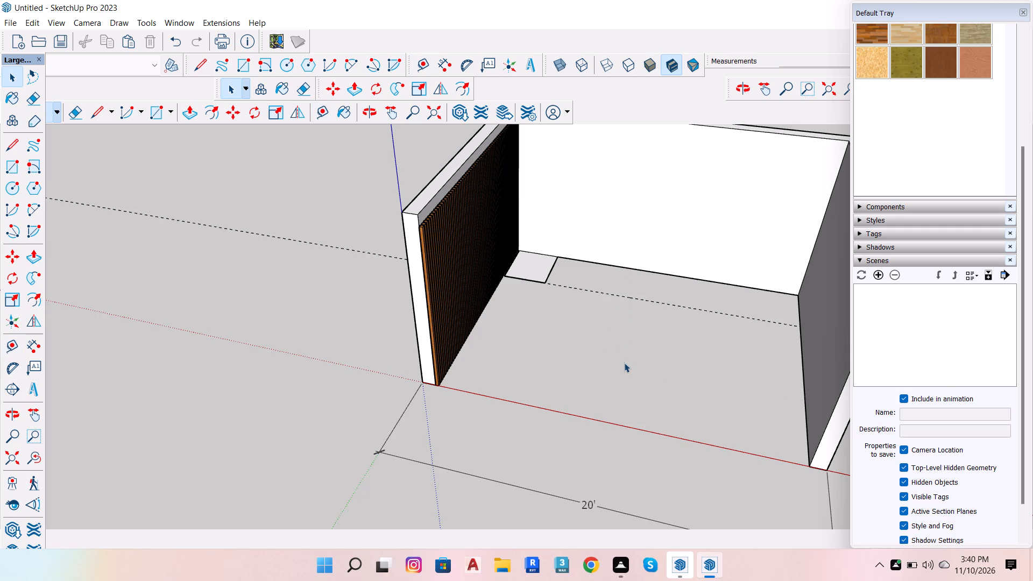
Place a parallel guide line 1" from the corner rectangle's edge facing the right wall, on the room side.
scroll(619, 217, "up", 12)
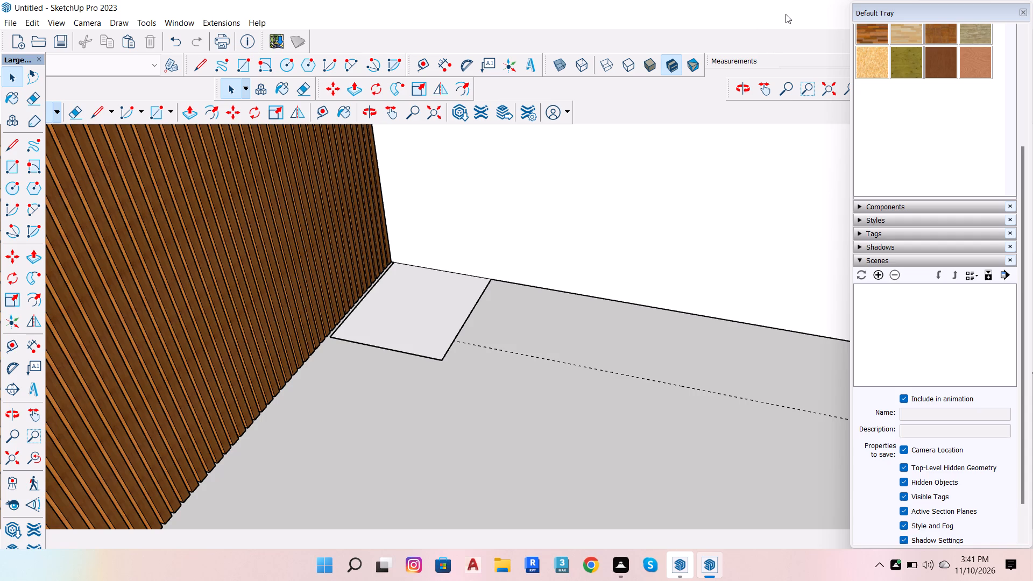
scroll(858, 217, "down", 5)
scroll(566, 296, "up", 7)
key("t")
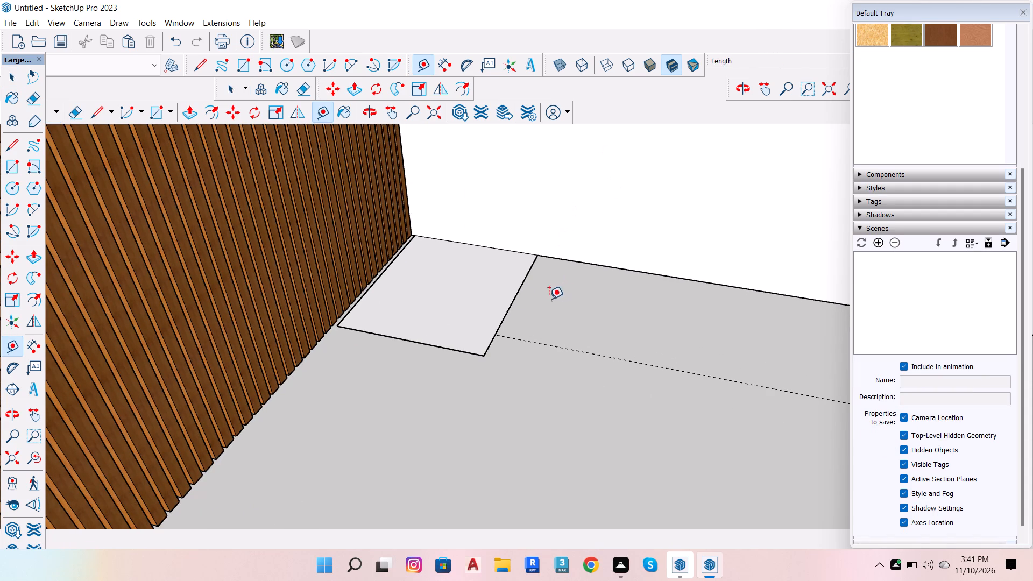
left_click(523, 288)
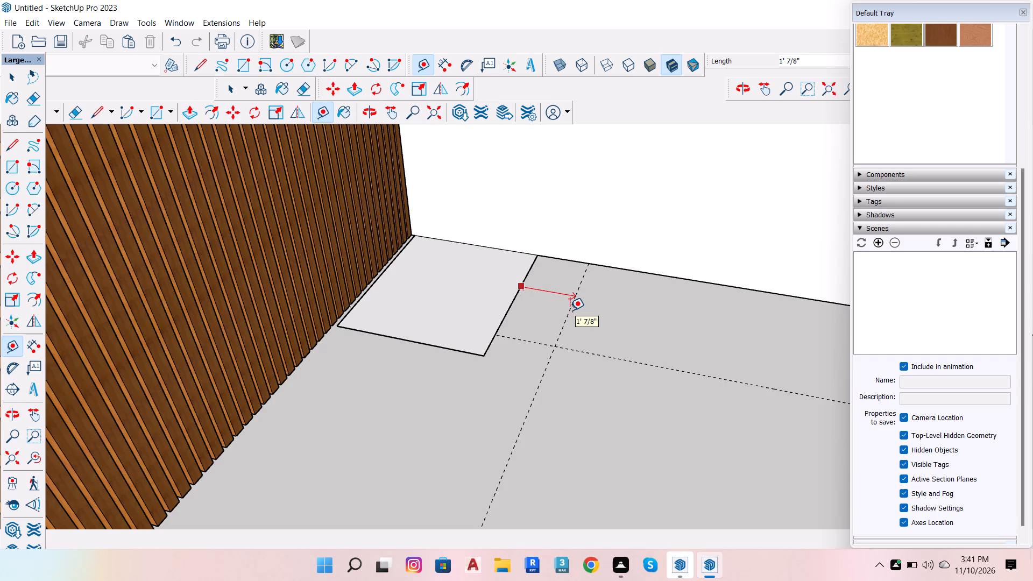
key("1")
key("Return")
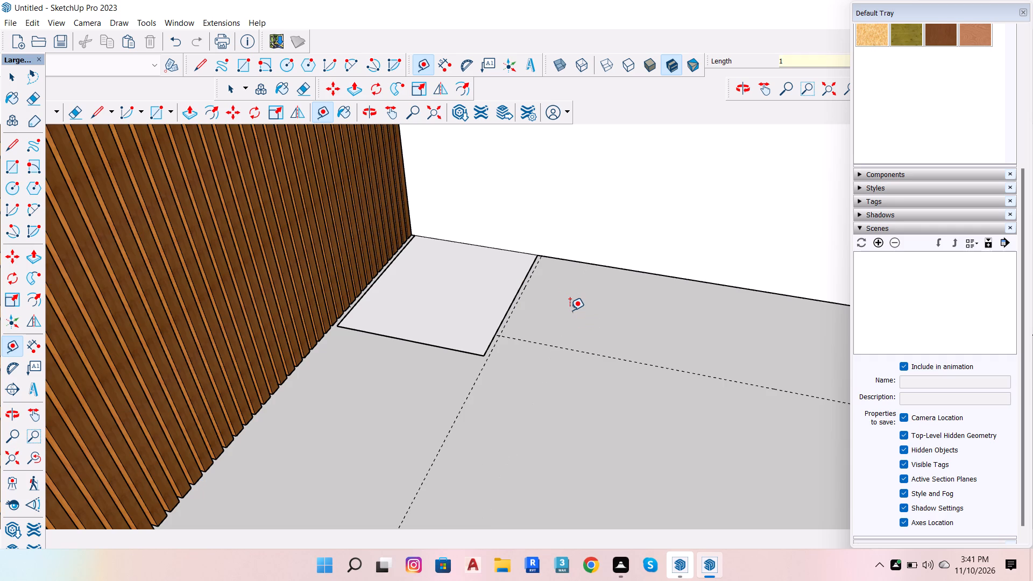
Place a guide line on the floor 2'4" inward from the right wall's base edge.
scroll(308, 332, "down", 6)
scroll(383, 336, "down", 4)
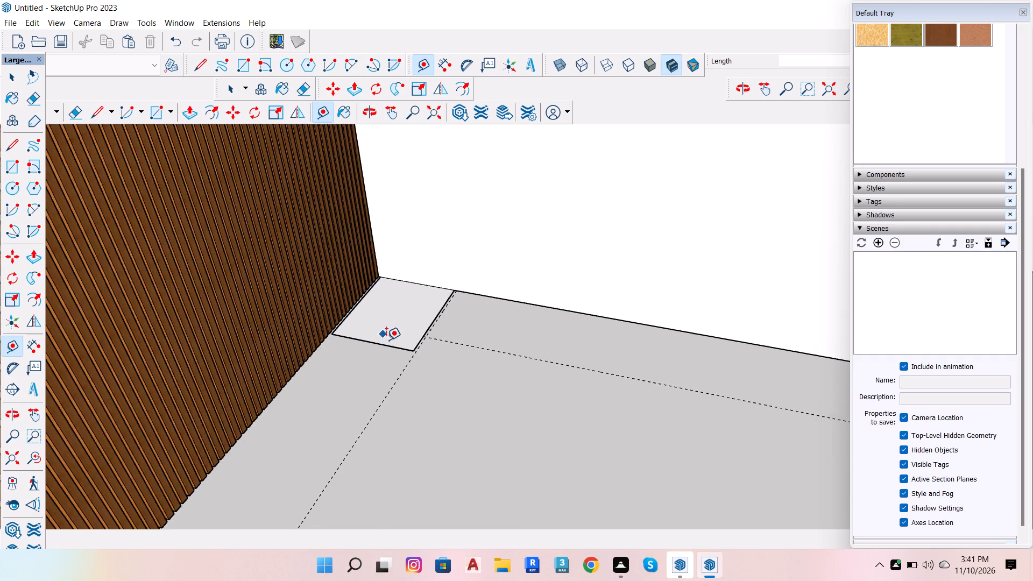
scroll(386, 340, "down", 3)
scroll(737, 366, "down", 4)
scroll(701, 389, "up", 7)
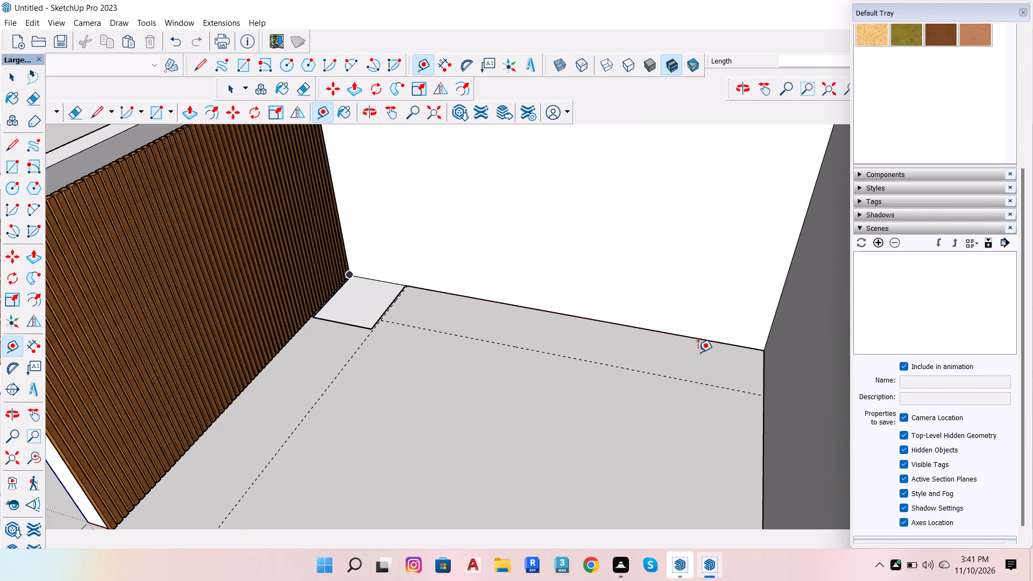
left_click(762, 438)
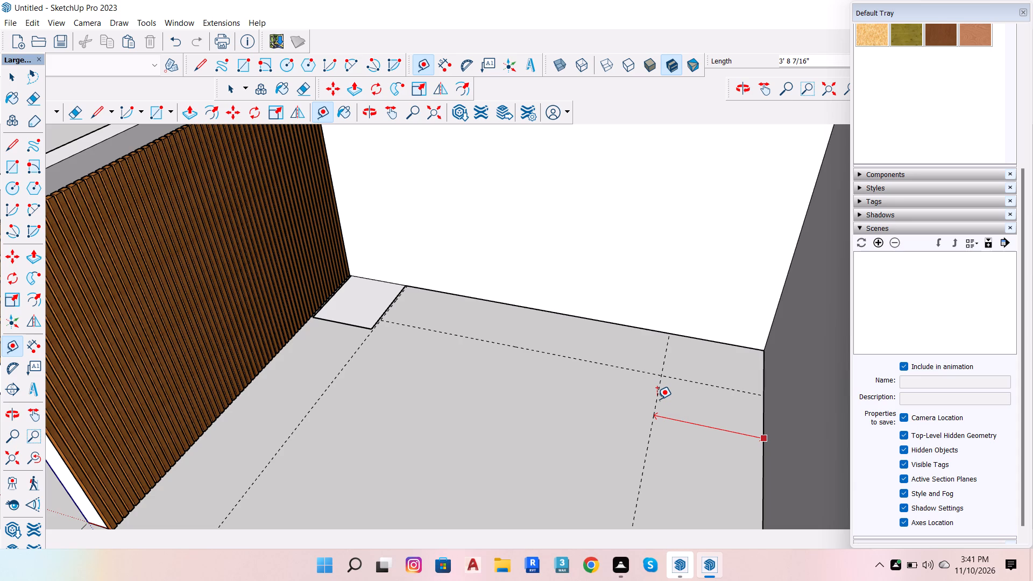
type("2'4")
key("Return")
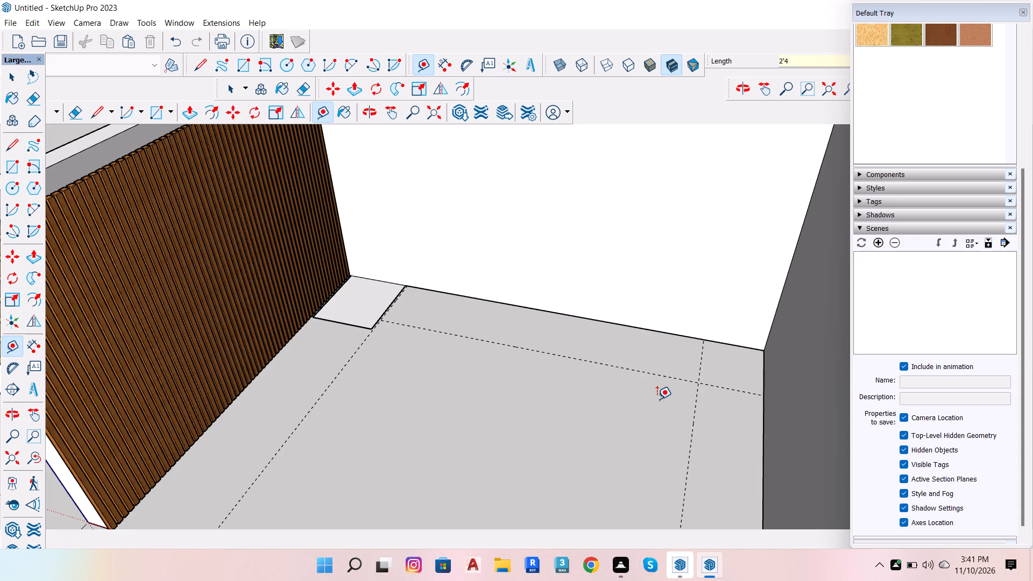
left_click(689, 426)
key("space")
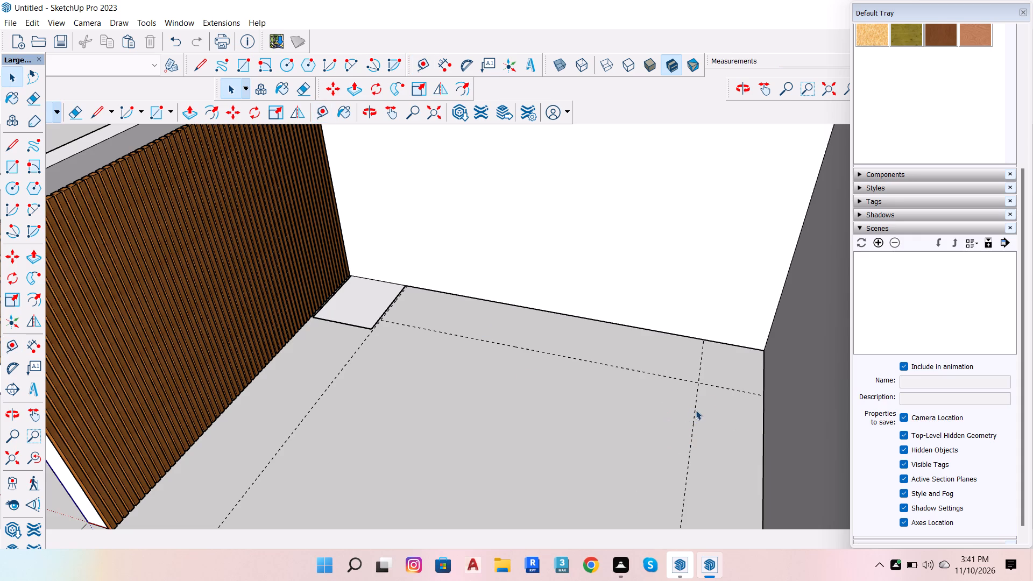
Offset another guide line 8" from the right wall's guide, toward the slatted wall.
key("t")
left_click(691, 447)
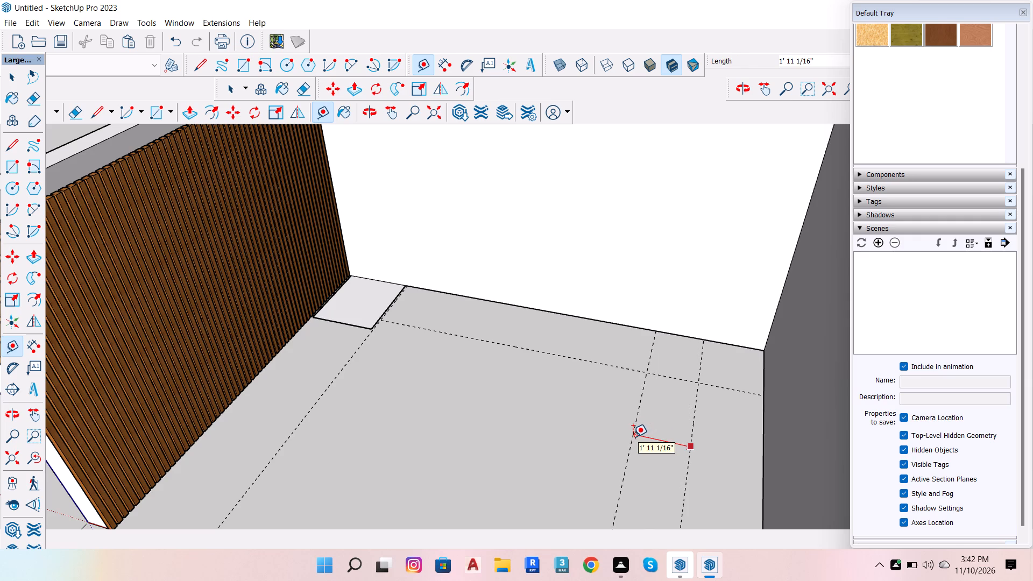
key("8")
key("Return")
key("space")
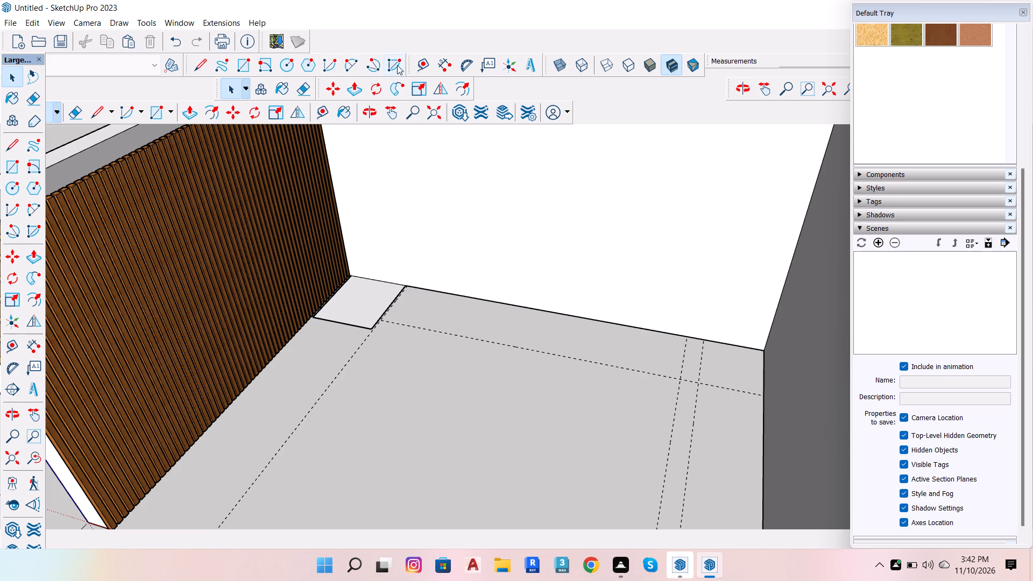
Dimension the distance along the back wall from the corner rectangle's edge to the guide farther from the right wall.
left_click(453, 66)
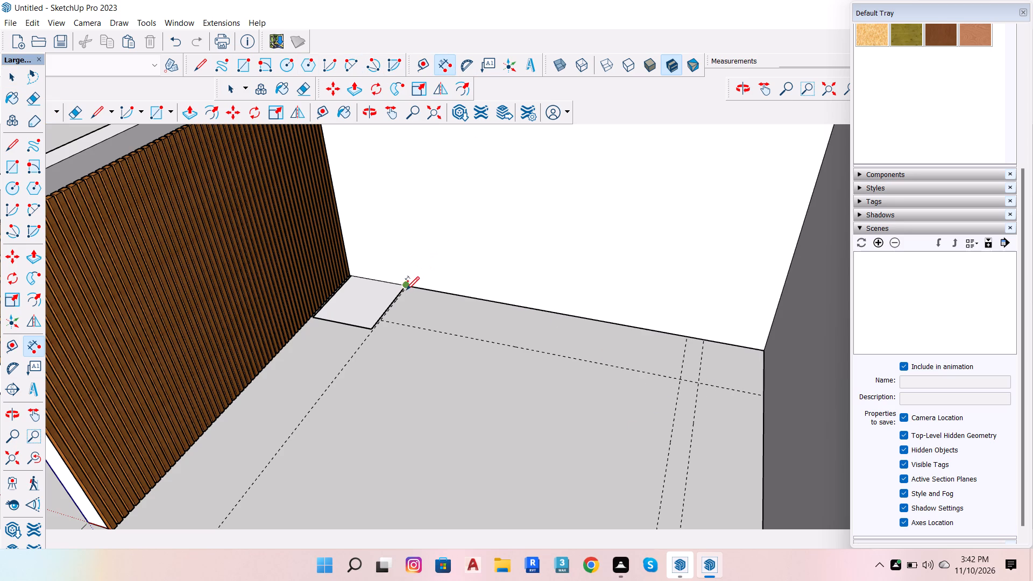
left_click(406, 288)
left_click(685, 337)
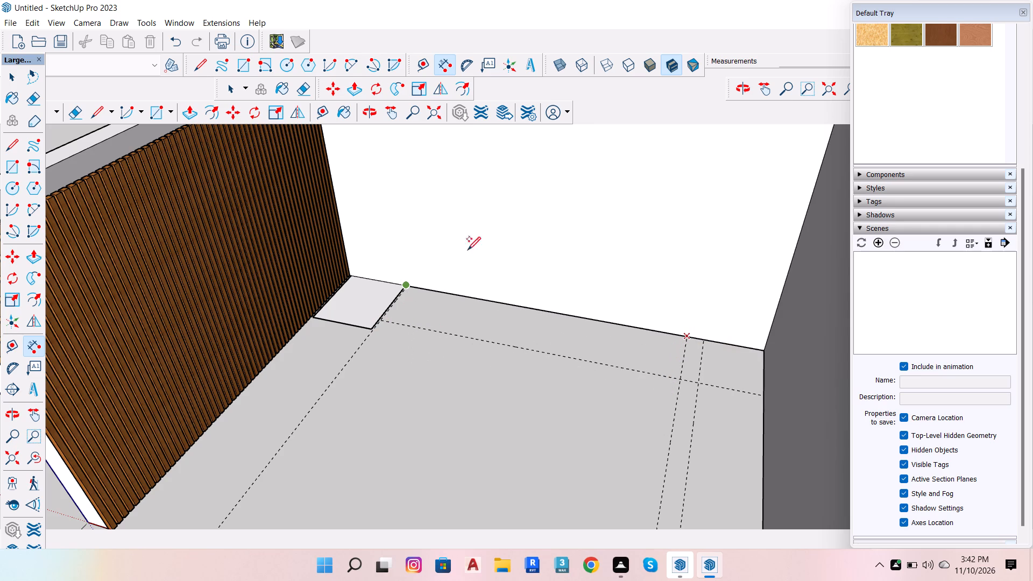
key("Down")
left_click(365, 371)
key("Left")
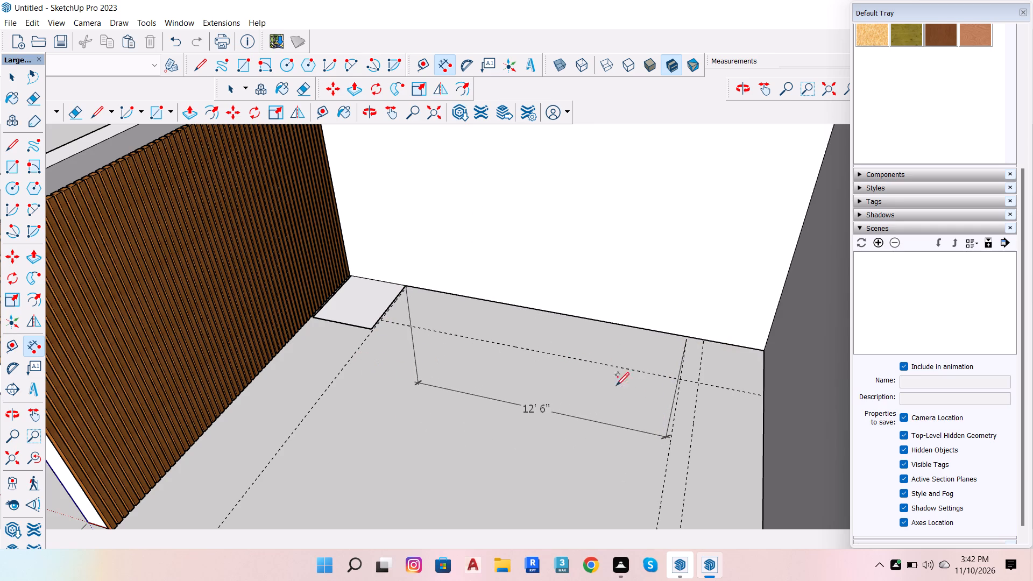
key("space")
Offset a guide line 2'6" toward the slatted wall from the guide where the dimension ends.
scroll(711, 384, "up", 6)
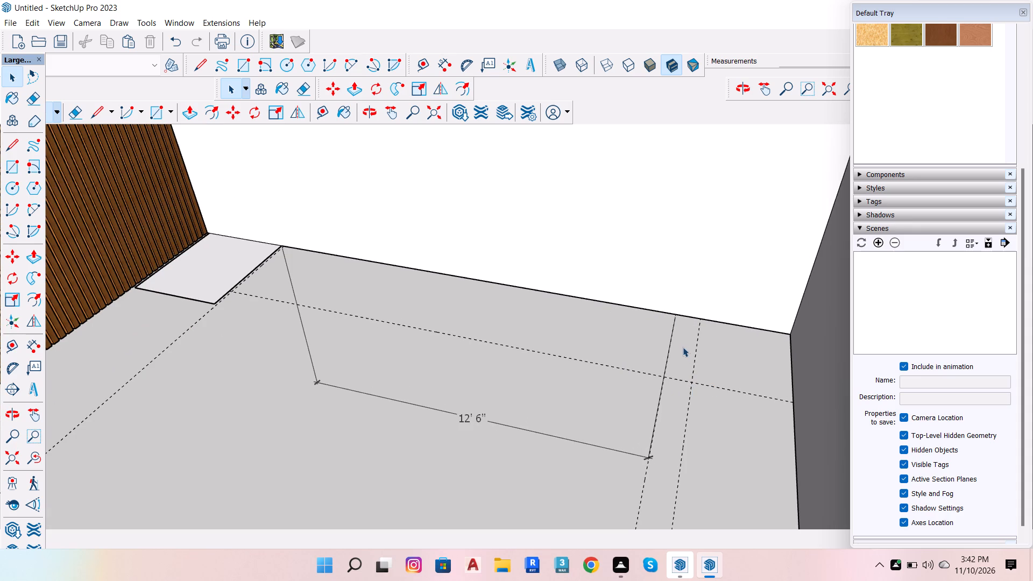
key("t")
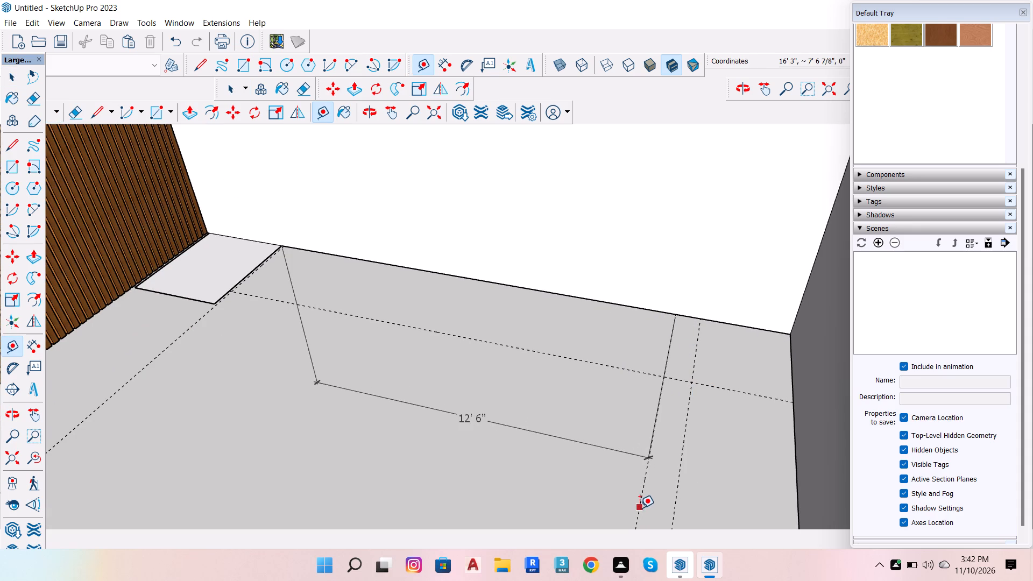
left_click(640, 508)
key("2")
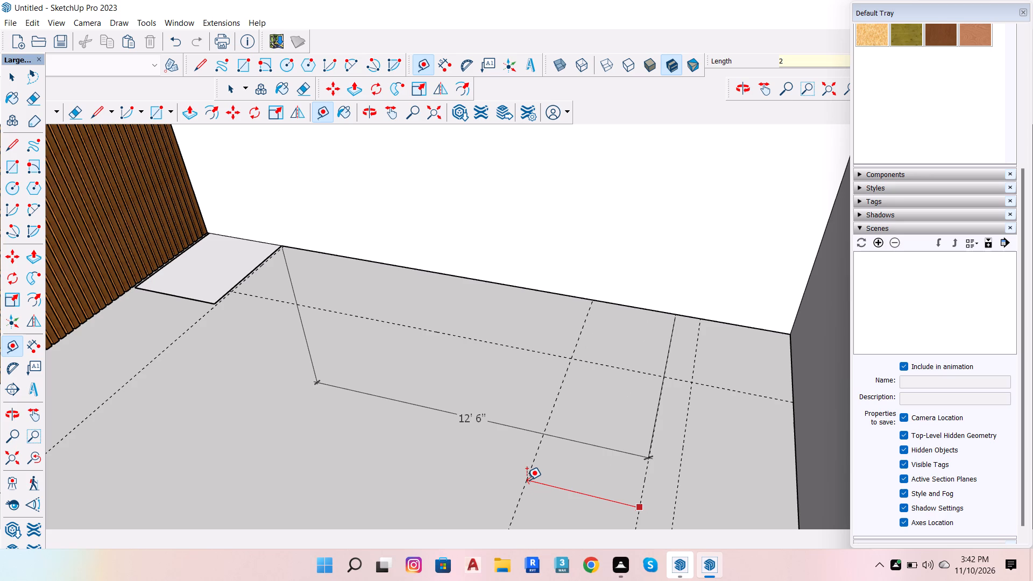
type("'6")
key("Return")
key("space")
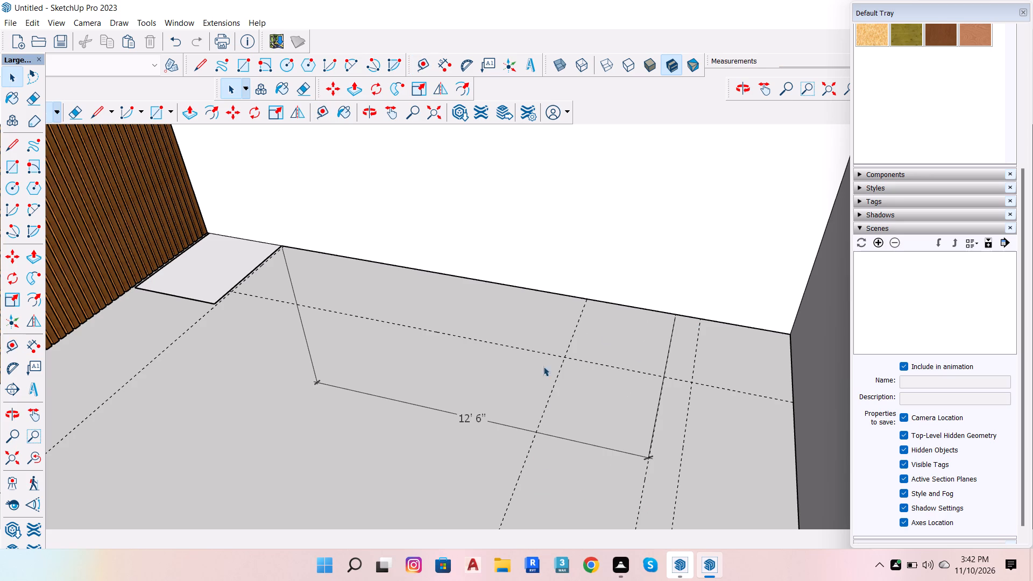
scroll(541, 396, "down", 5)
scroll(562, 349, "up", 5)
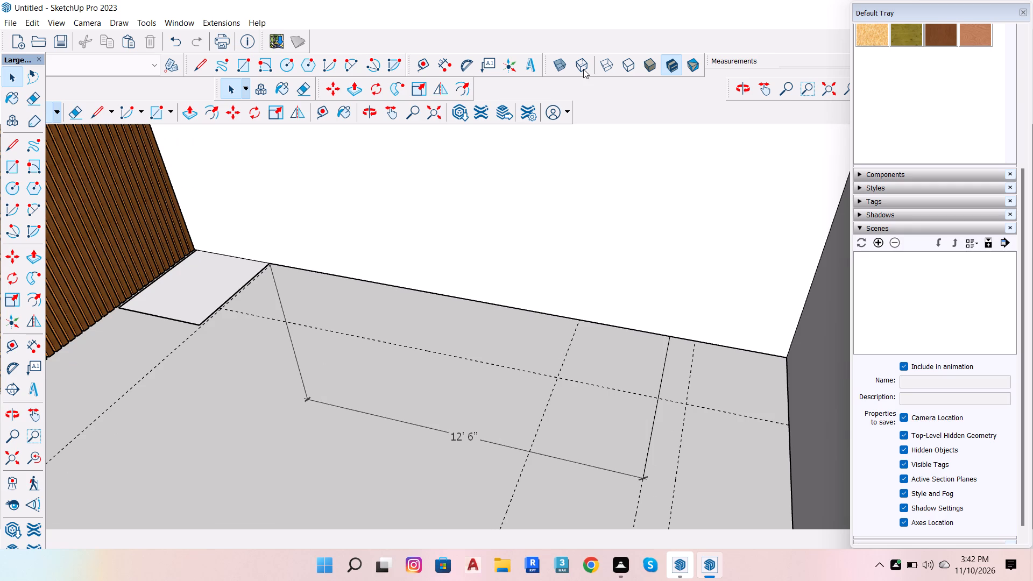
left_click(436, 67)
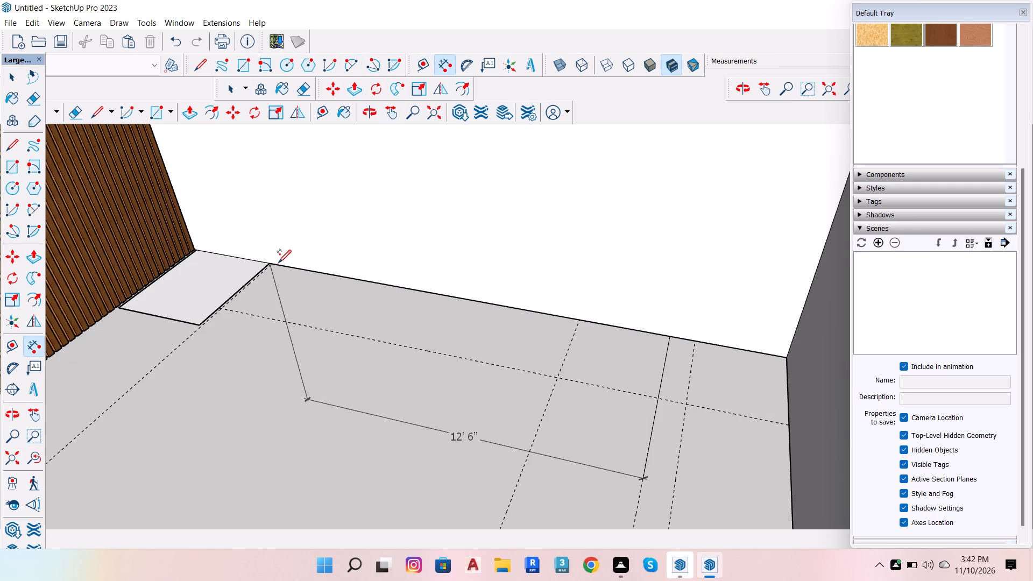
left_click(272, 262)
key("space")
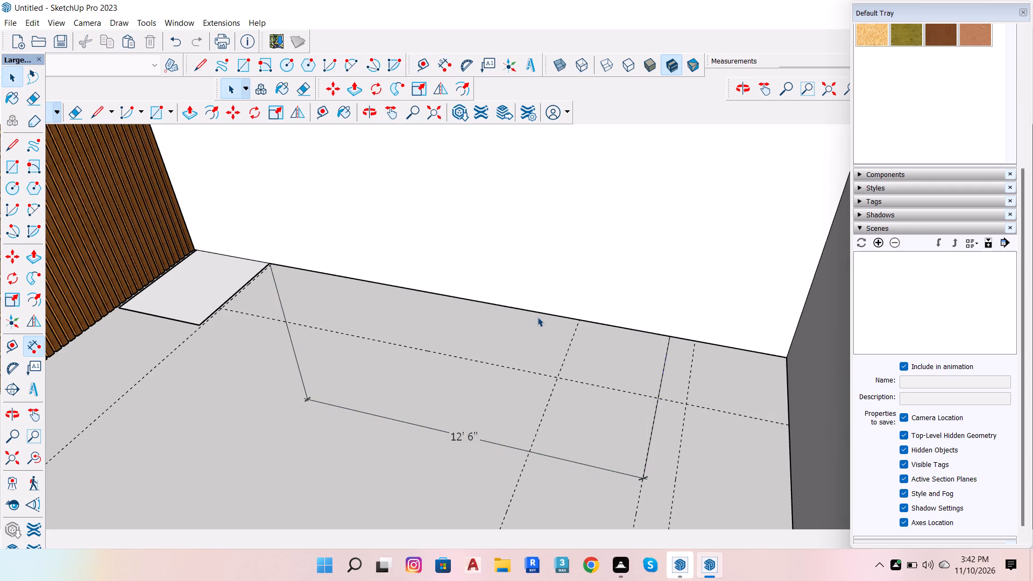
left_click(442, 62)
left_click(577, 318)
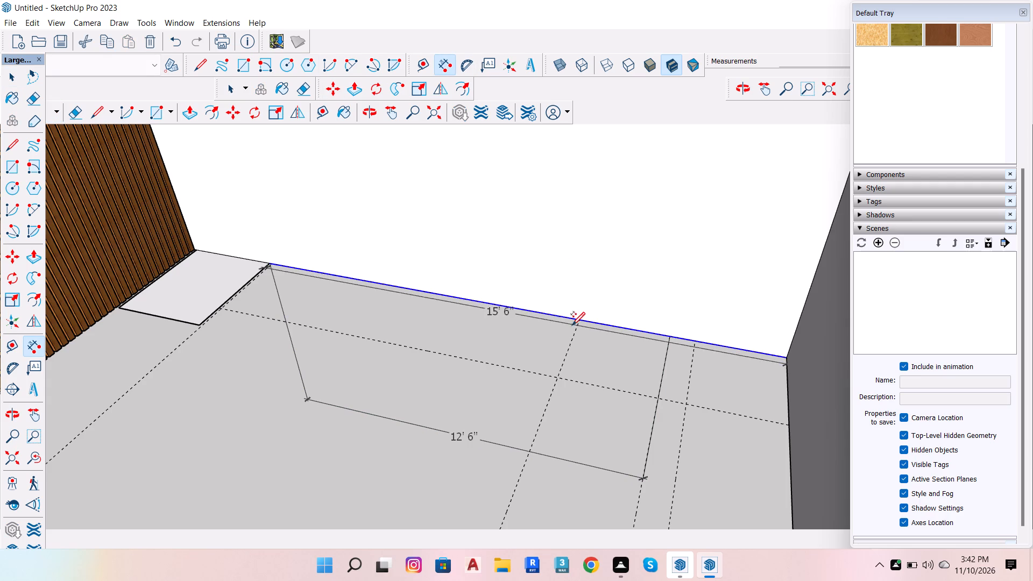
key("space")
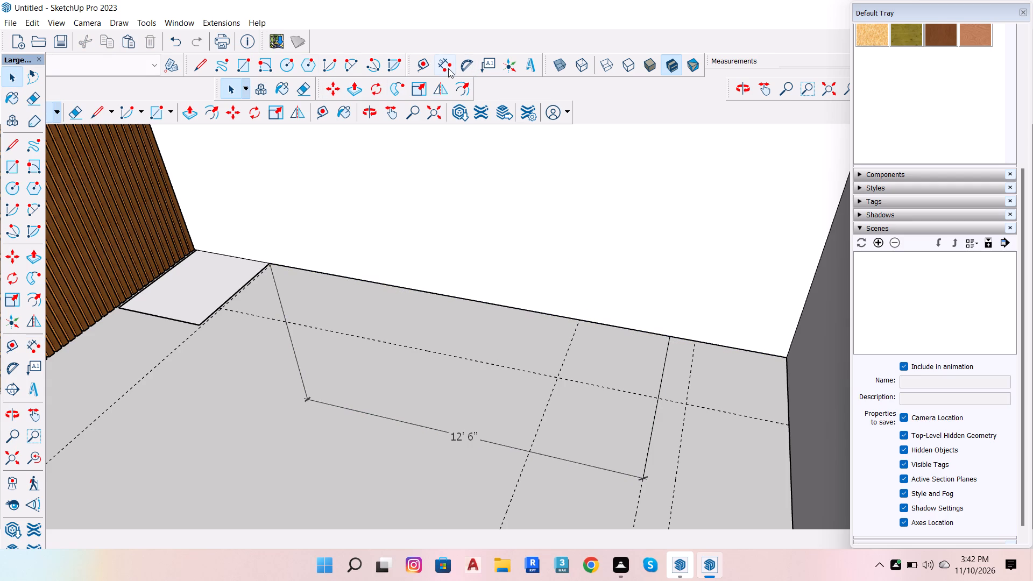
Dimension the distance along the back wall between the newest guide and the corner rectangle's edge.
left_click(448, 68)
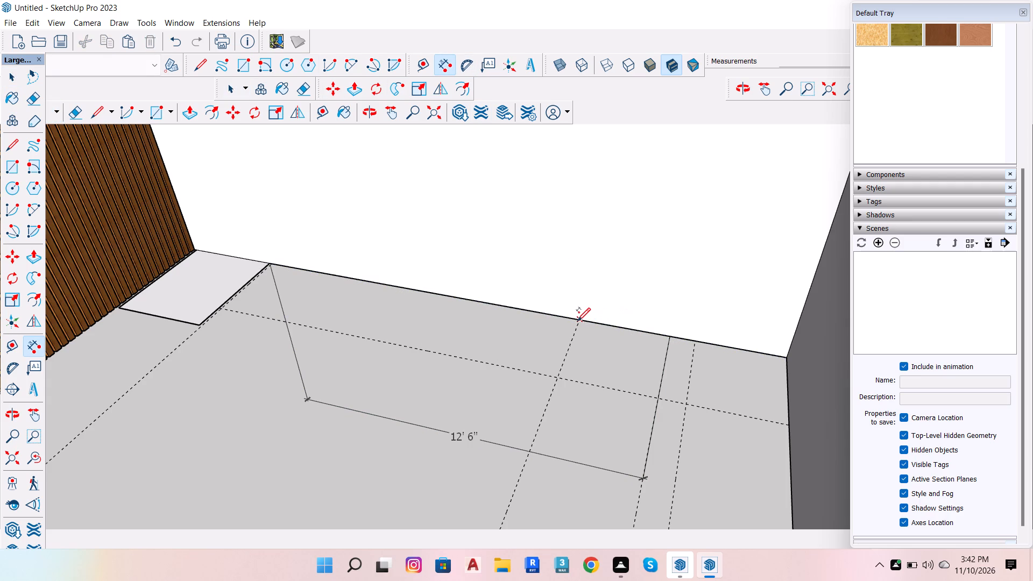
left_click(577, 320)
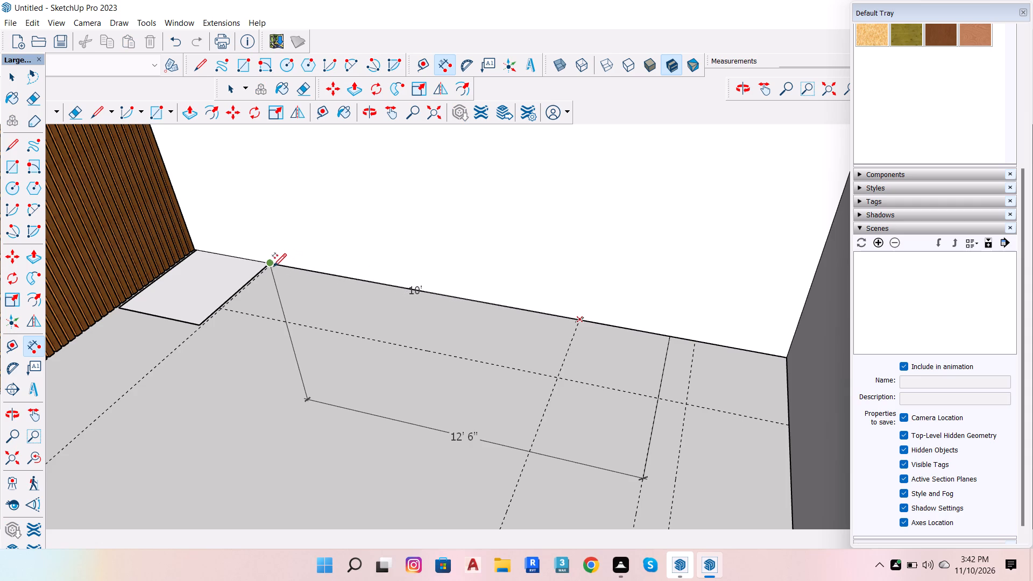
left_click(272, 266)
scroll(339, 311, "up", 4)
left_click(339, 310)
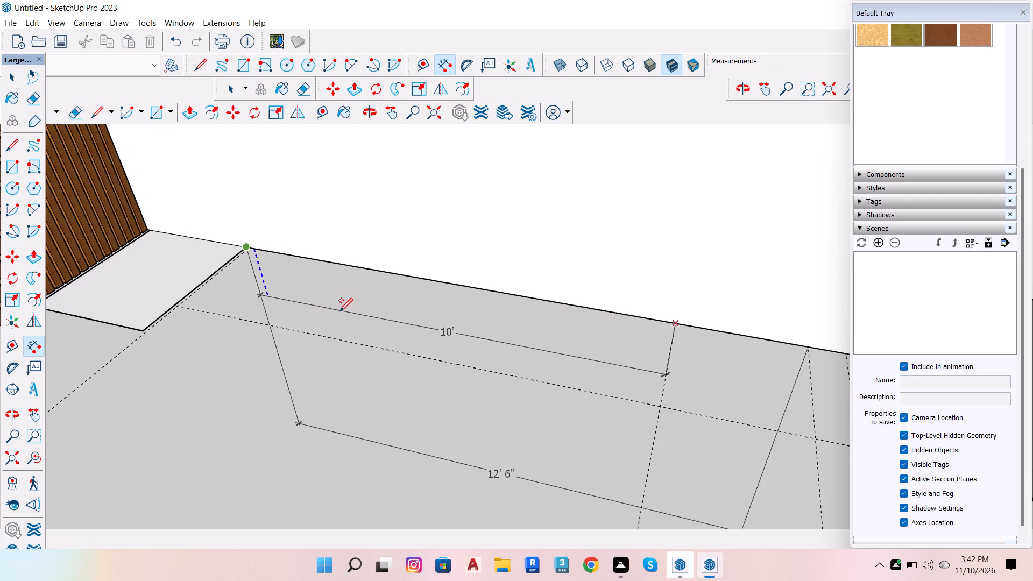
scroll(251, 282, "down", 6)
key("space")
scroll(504, 344, "up", 6)
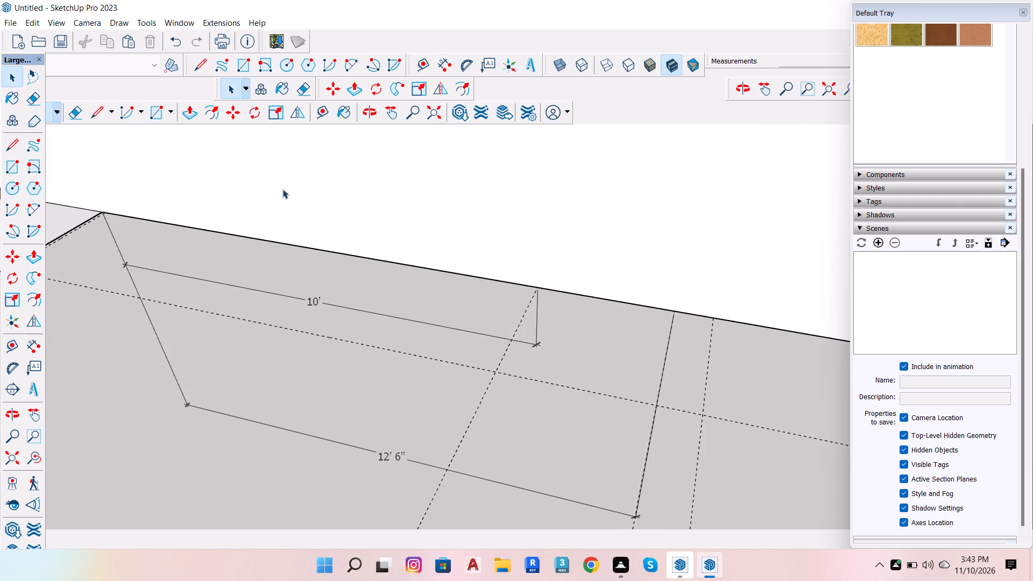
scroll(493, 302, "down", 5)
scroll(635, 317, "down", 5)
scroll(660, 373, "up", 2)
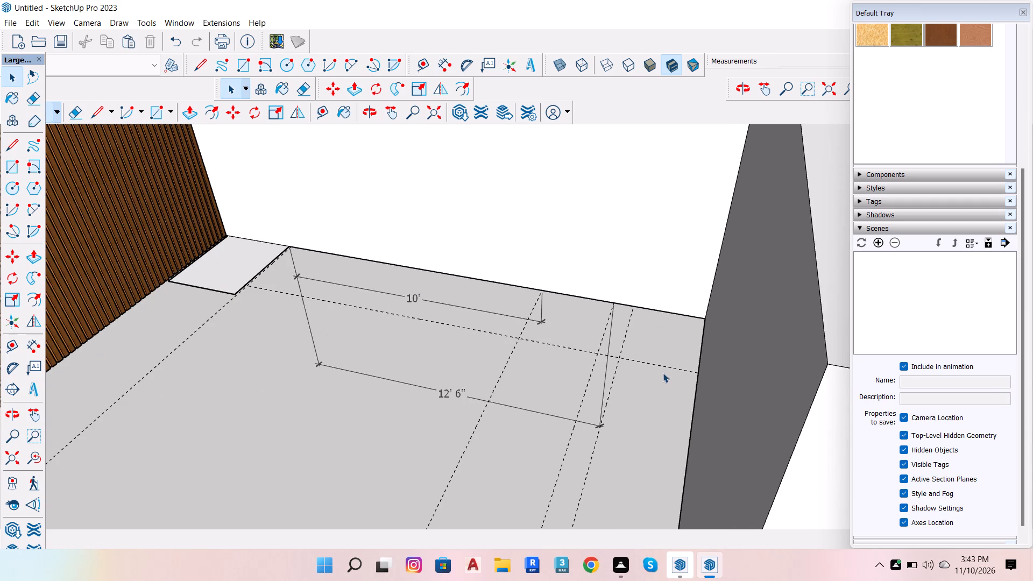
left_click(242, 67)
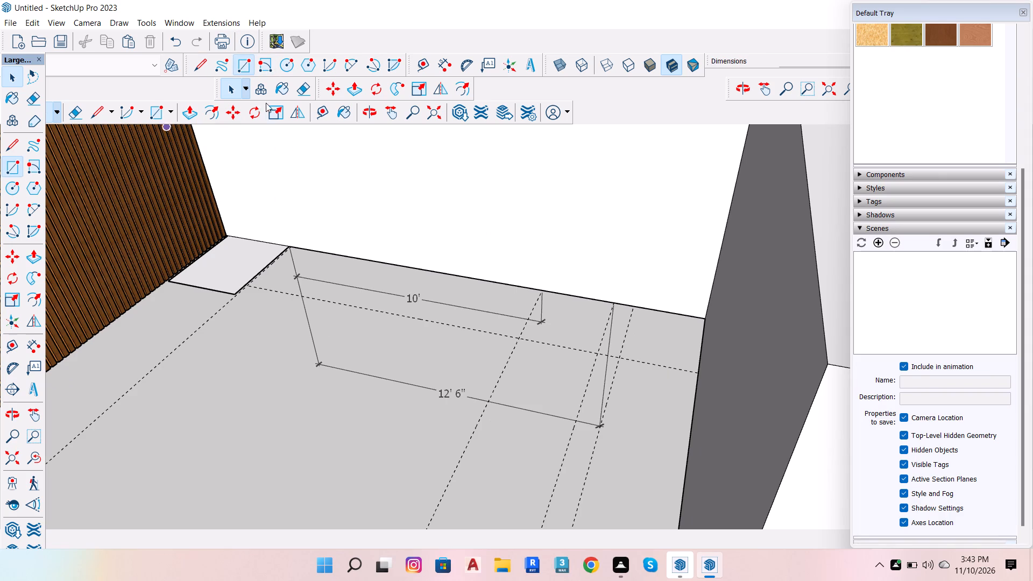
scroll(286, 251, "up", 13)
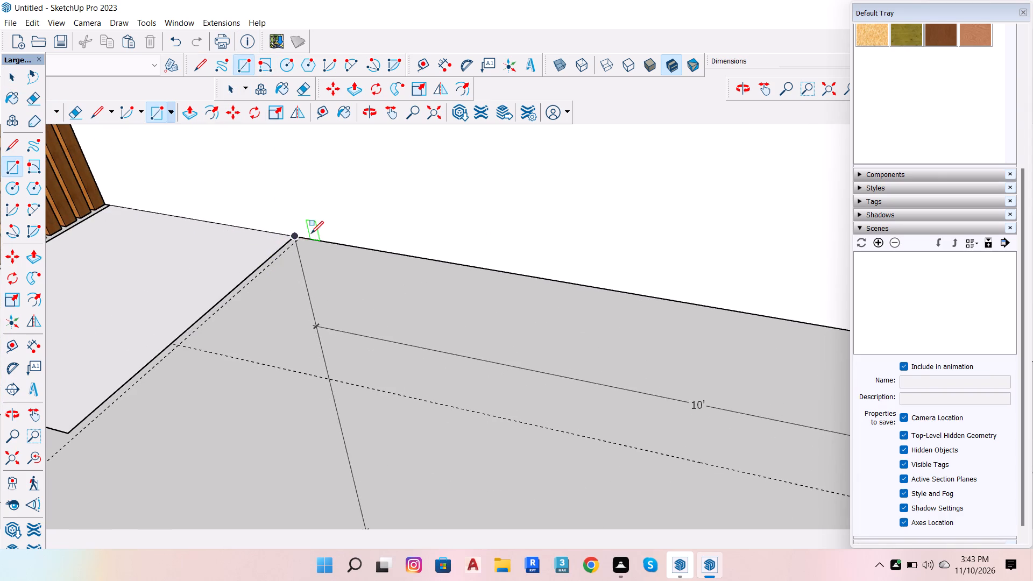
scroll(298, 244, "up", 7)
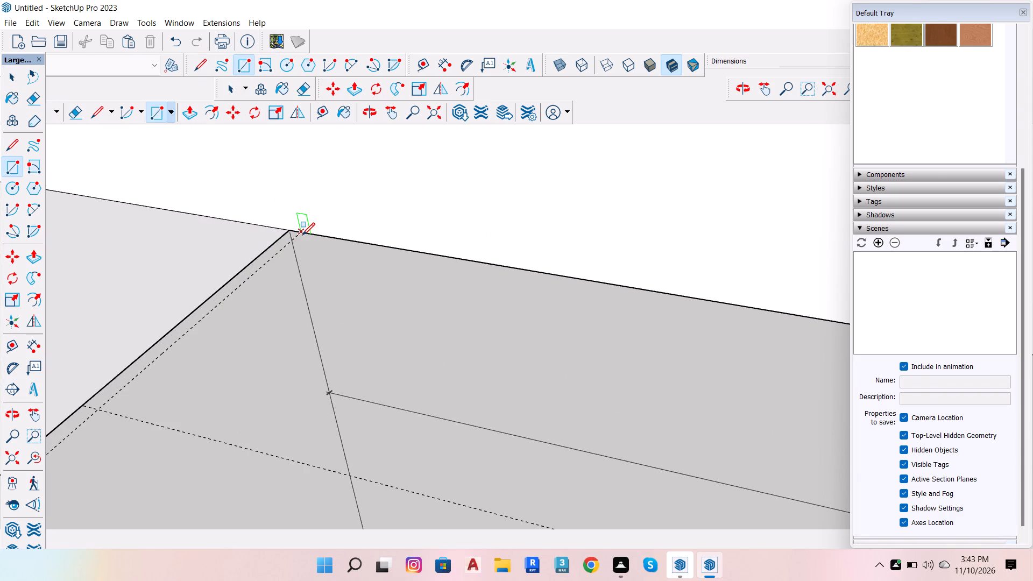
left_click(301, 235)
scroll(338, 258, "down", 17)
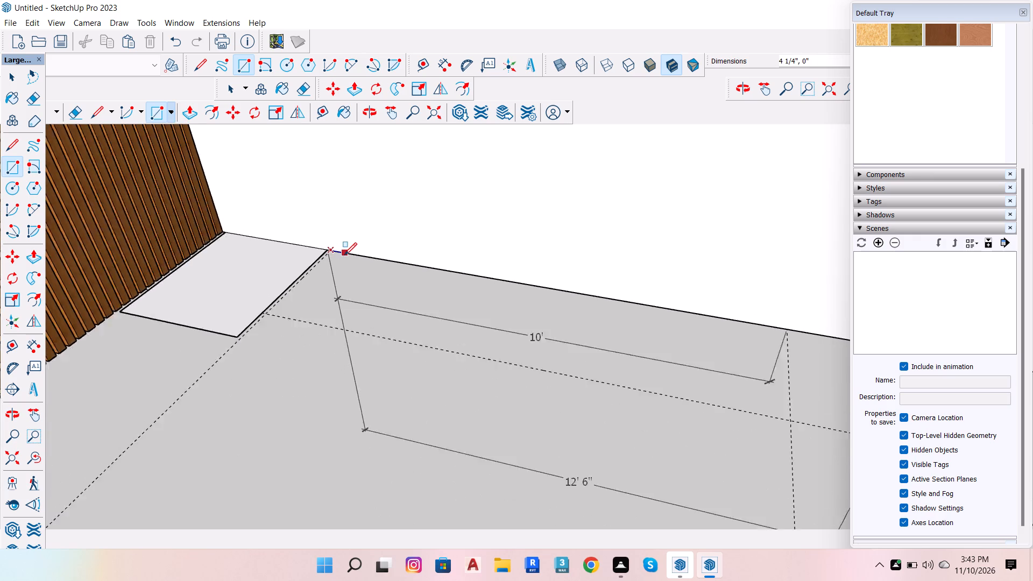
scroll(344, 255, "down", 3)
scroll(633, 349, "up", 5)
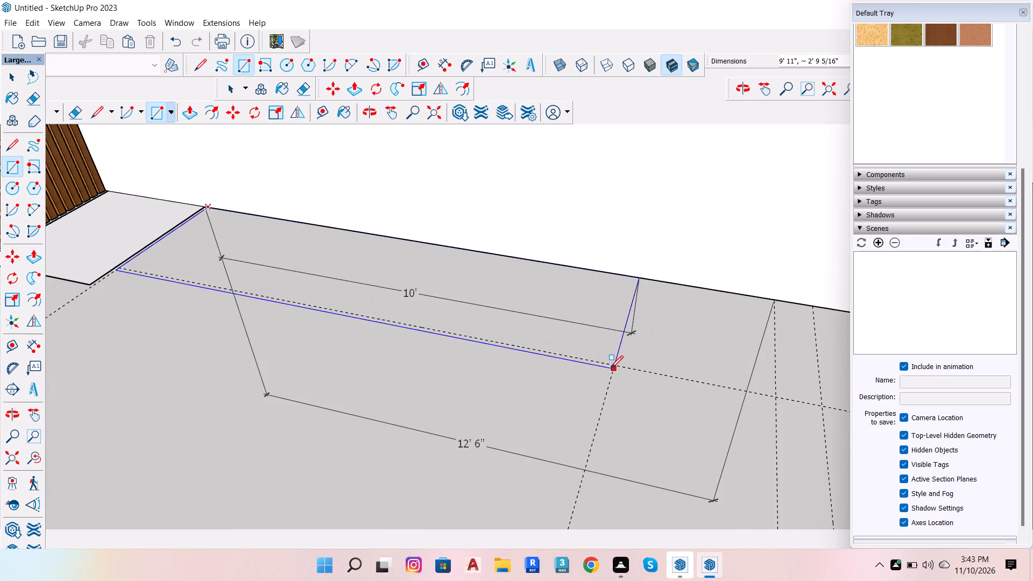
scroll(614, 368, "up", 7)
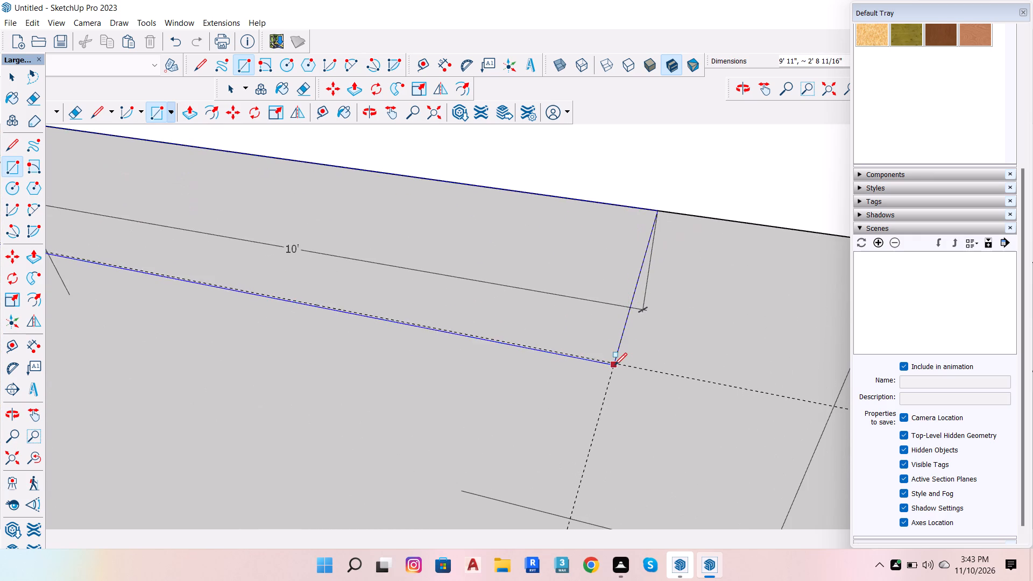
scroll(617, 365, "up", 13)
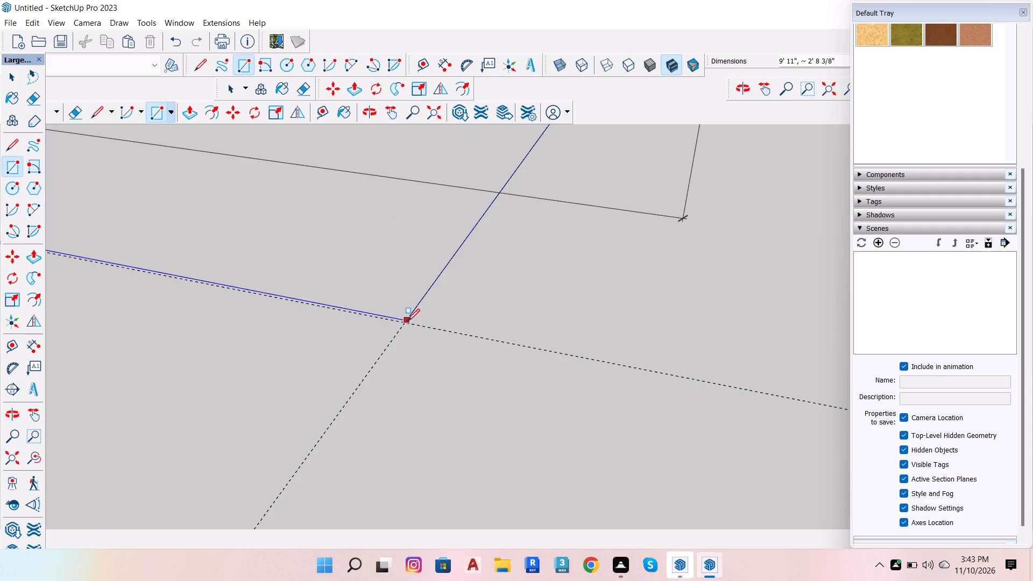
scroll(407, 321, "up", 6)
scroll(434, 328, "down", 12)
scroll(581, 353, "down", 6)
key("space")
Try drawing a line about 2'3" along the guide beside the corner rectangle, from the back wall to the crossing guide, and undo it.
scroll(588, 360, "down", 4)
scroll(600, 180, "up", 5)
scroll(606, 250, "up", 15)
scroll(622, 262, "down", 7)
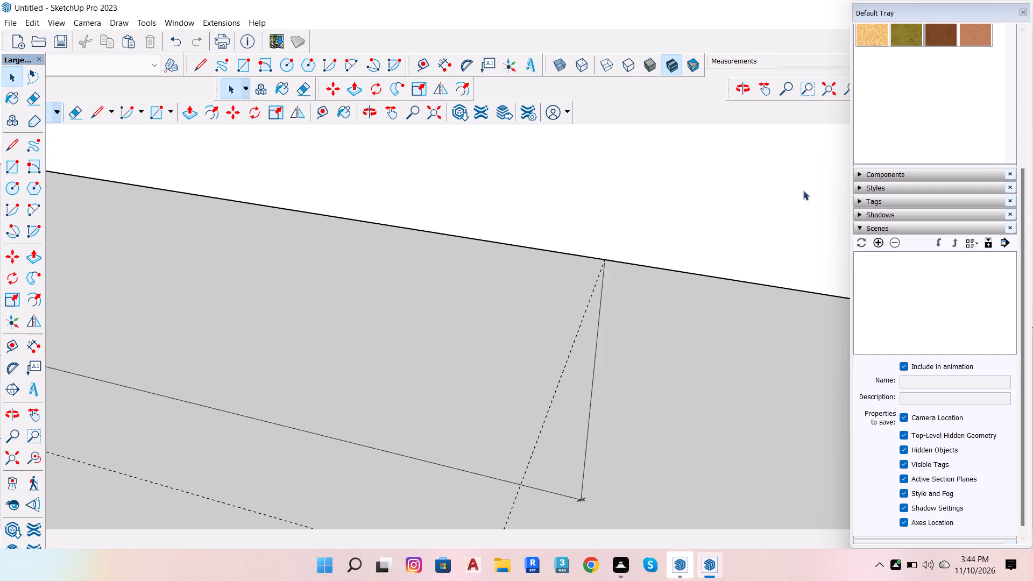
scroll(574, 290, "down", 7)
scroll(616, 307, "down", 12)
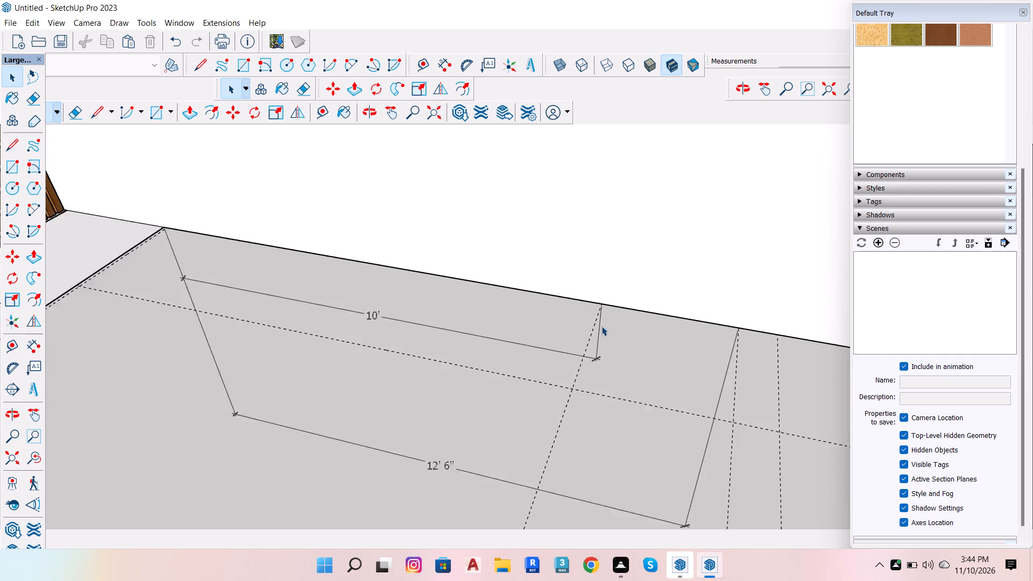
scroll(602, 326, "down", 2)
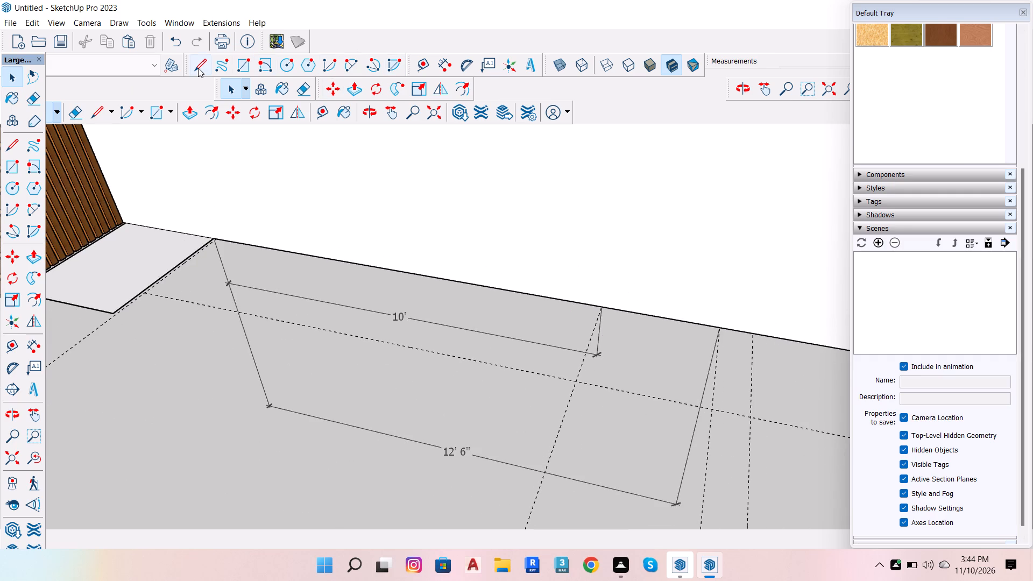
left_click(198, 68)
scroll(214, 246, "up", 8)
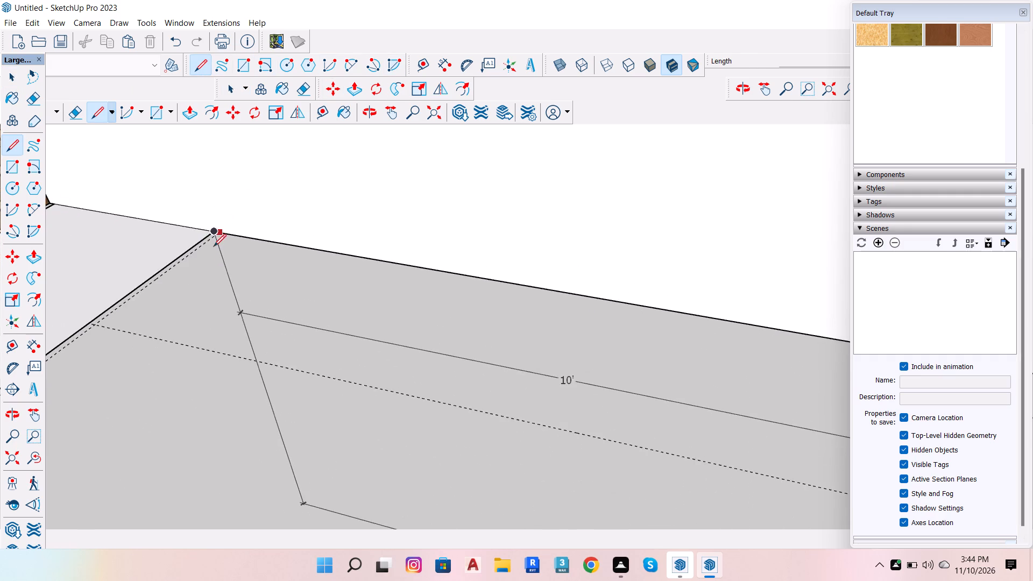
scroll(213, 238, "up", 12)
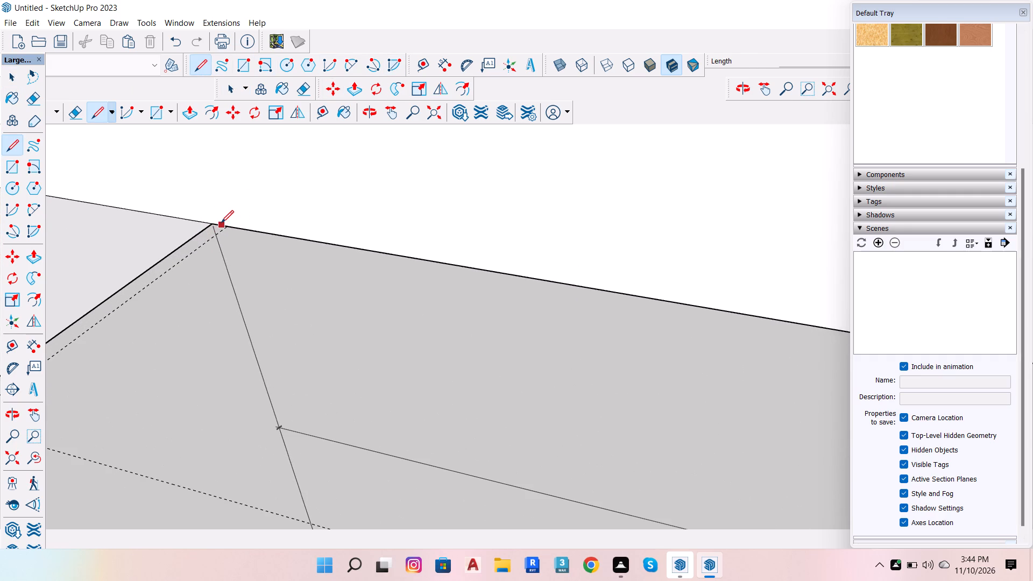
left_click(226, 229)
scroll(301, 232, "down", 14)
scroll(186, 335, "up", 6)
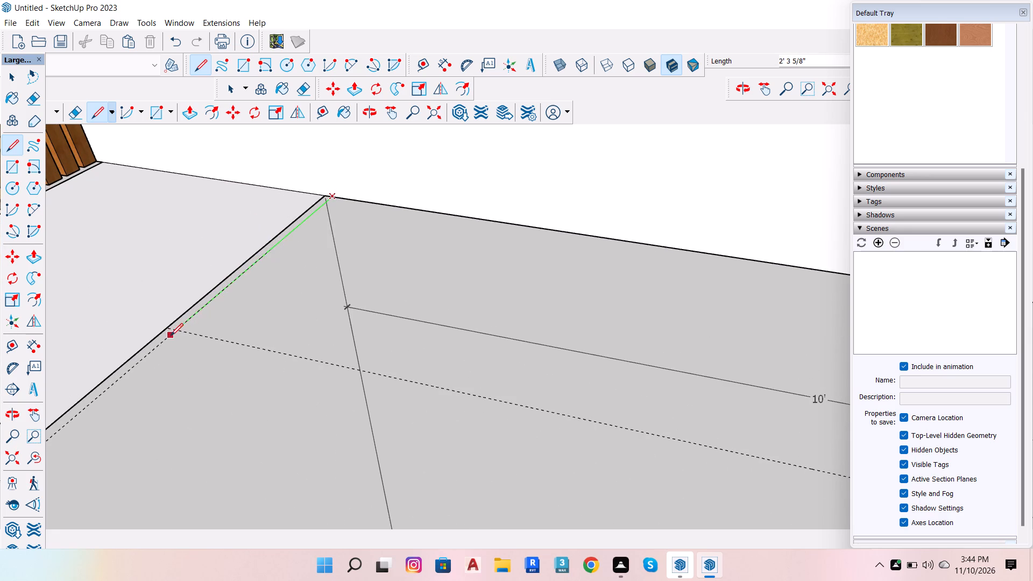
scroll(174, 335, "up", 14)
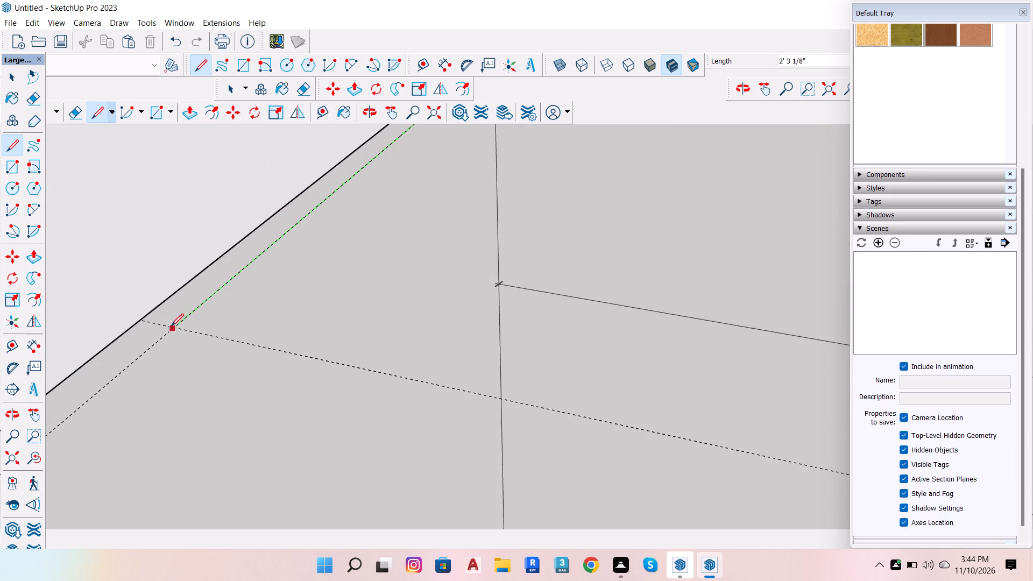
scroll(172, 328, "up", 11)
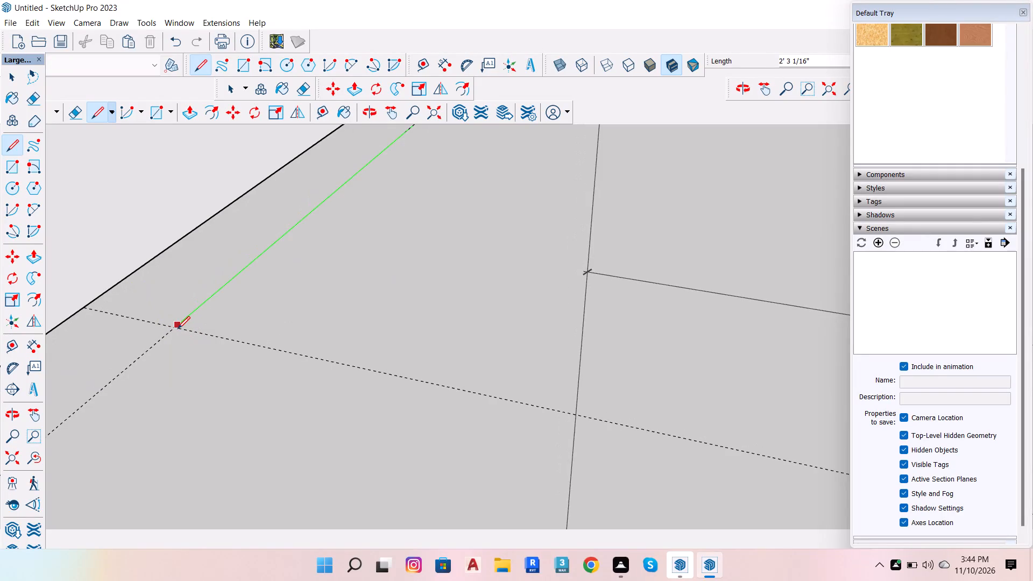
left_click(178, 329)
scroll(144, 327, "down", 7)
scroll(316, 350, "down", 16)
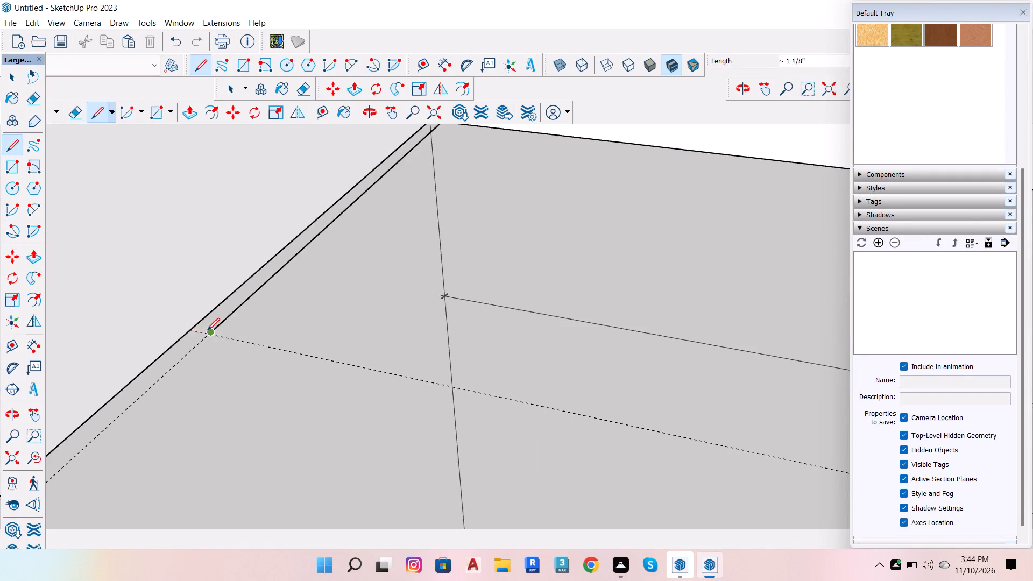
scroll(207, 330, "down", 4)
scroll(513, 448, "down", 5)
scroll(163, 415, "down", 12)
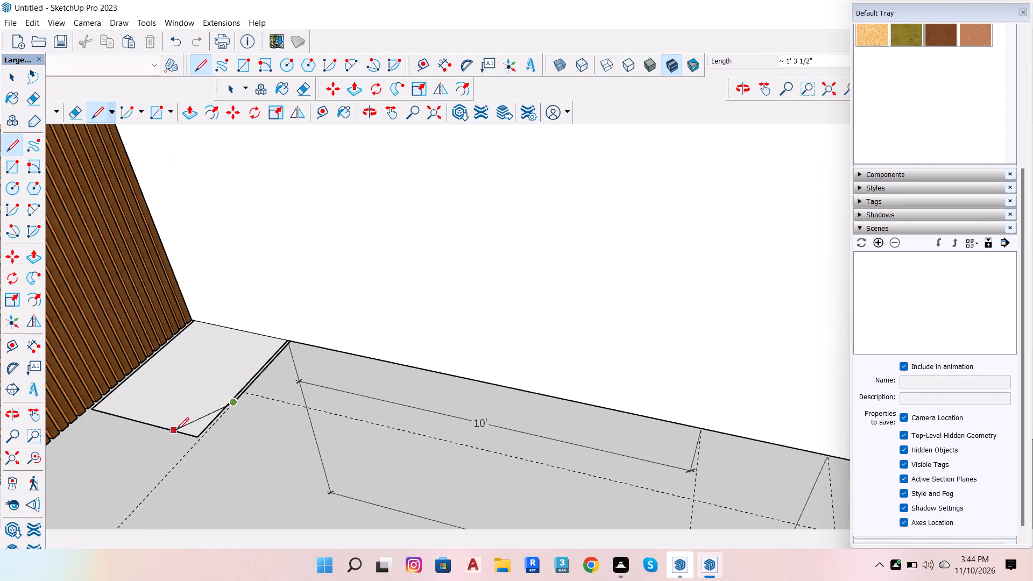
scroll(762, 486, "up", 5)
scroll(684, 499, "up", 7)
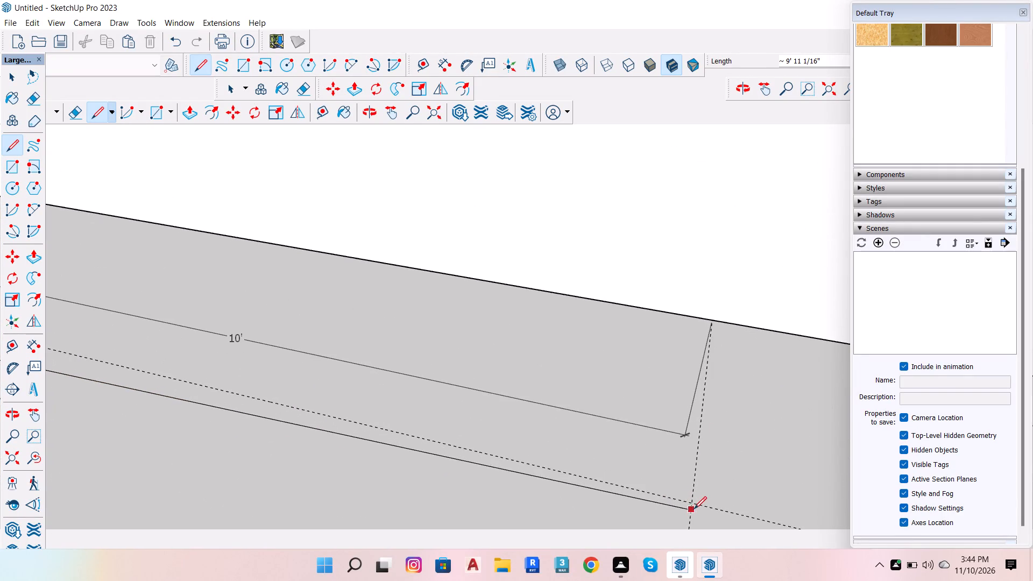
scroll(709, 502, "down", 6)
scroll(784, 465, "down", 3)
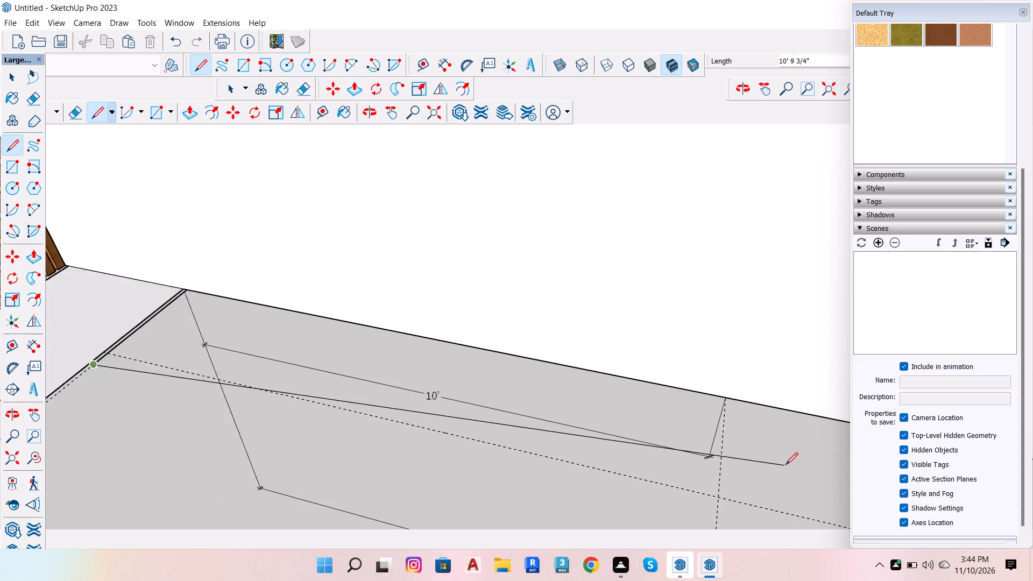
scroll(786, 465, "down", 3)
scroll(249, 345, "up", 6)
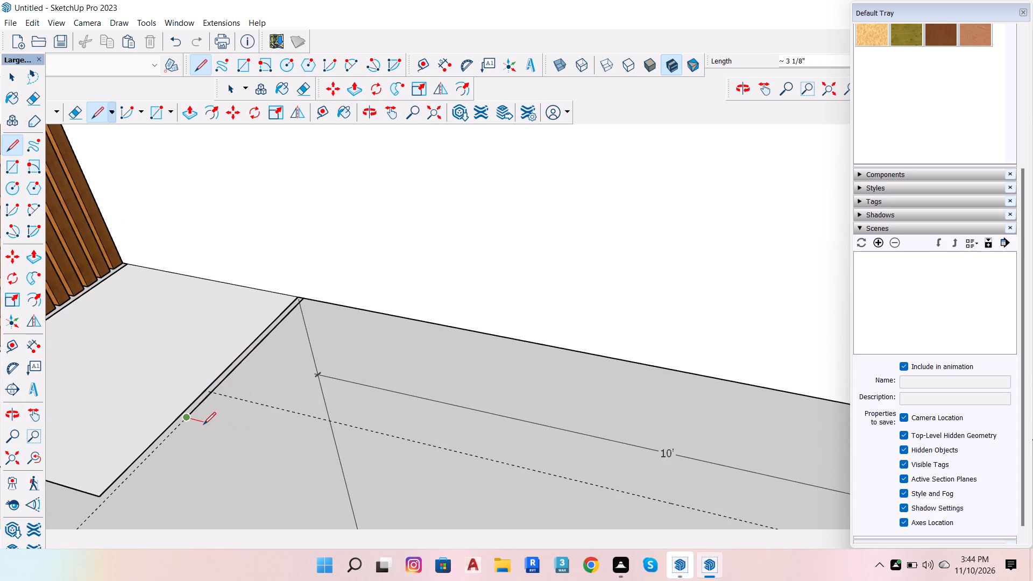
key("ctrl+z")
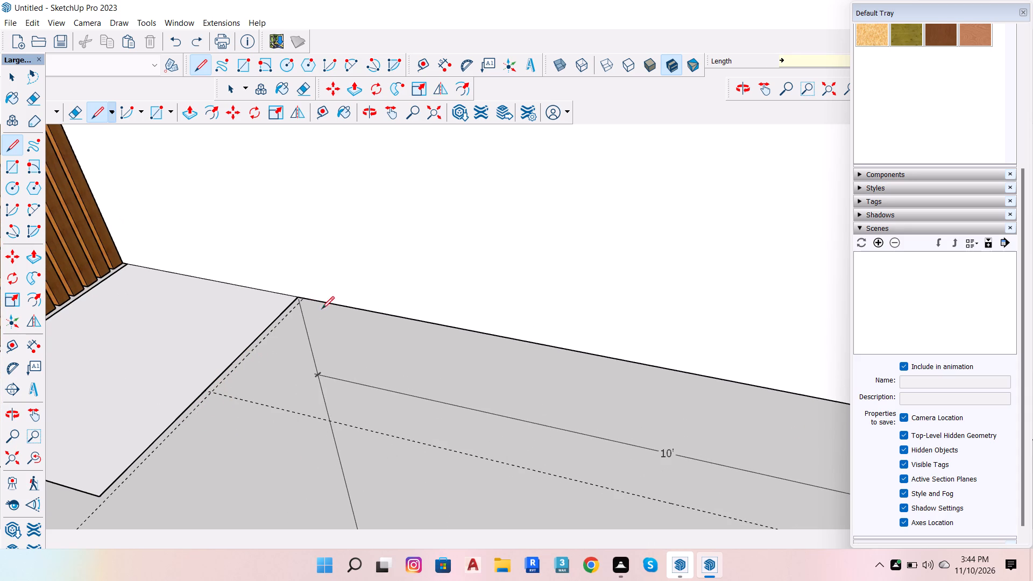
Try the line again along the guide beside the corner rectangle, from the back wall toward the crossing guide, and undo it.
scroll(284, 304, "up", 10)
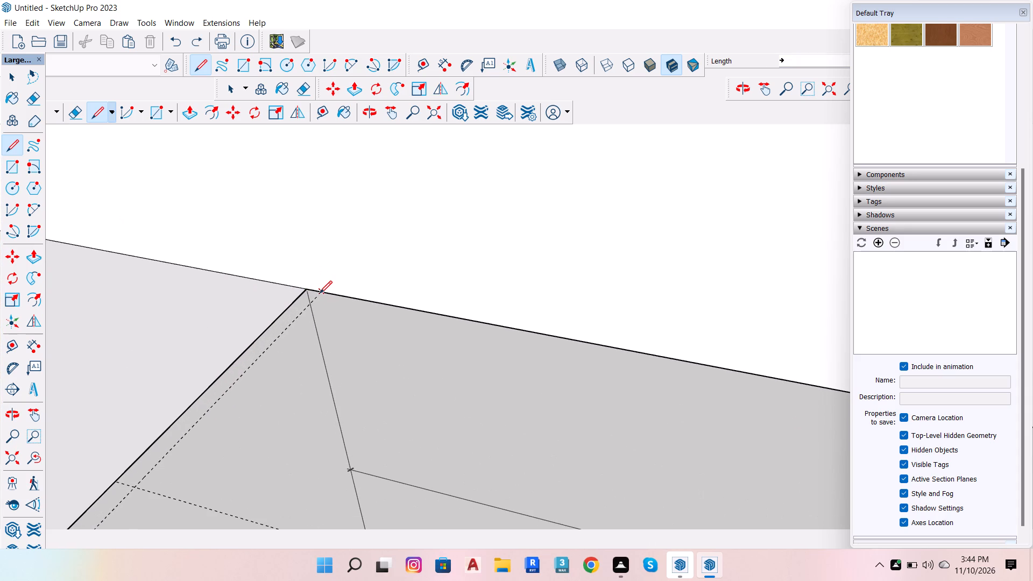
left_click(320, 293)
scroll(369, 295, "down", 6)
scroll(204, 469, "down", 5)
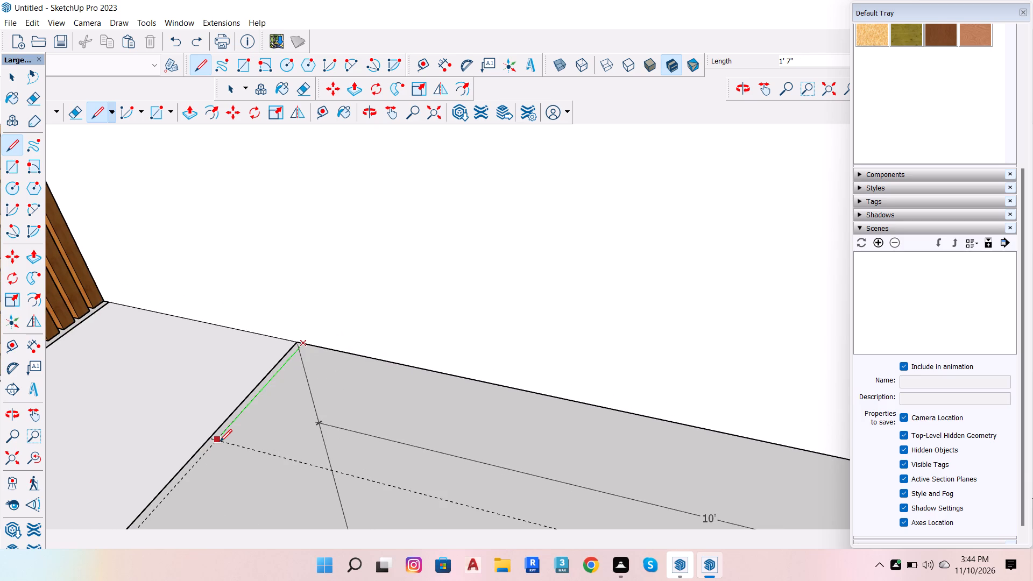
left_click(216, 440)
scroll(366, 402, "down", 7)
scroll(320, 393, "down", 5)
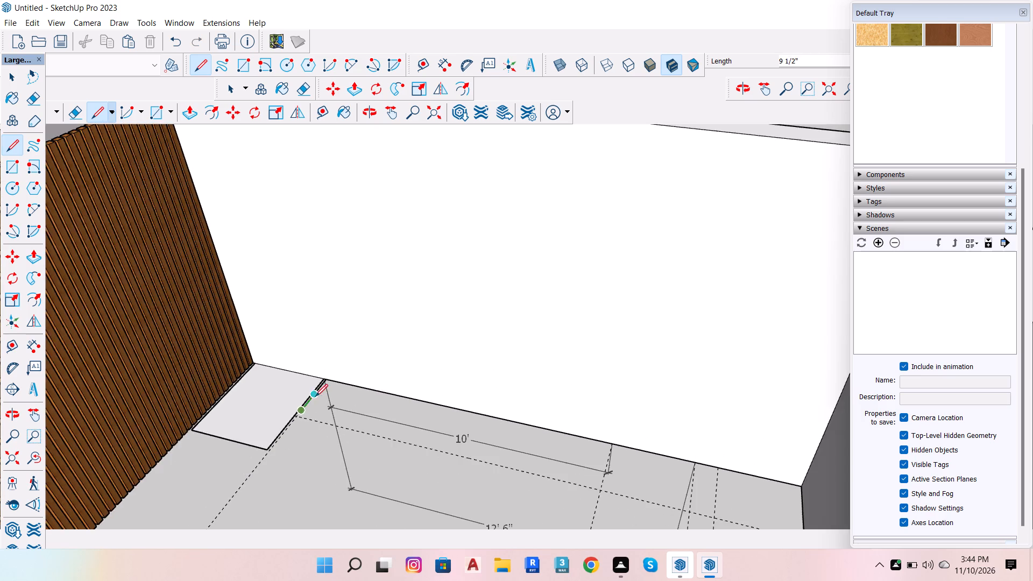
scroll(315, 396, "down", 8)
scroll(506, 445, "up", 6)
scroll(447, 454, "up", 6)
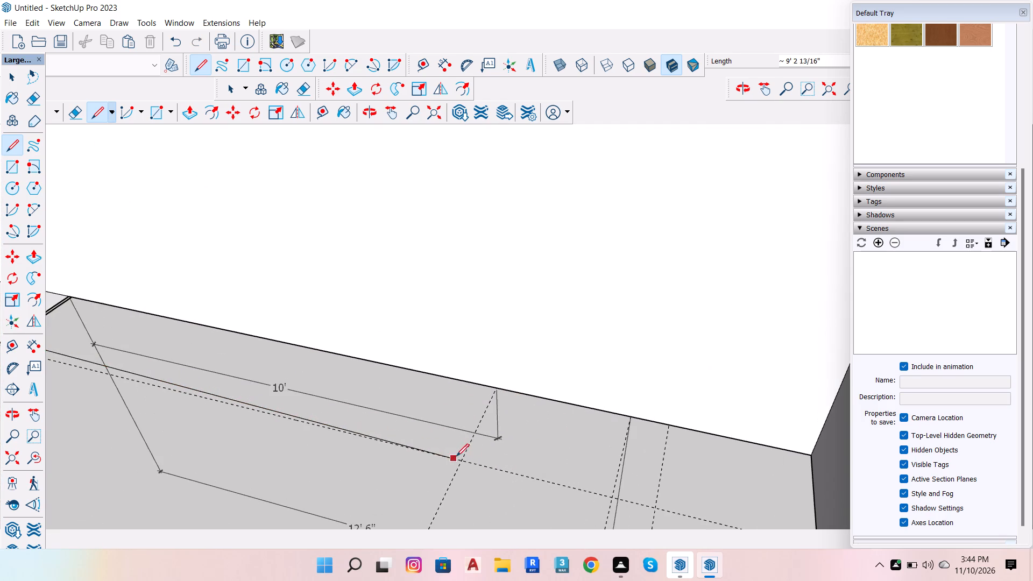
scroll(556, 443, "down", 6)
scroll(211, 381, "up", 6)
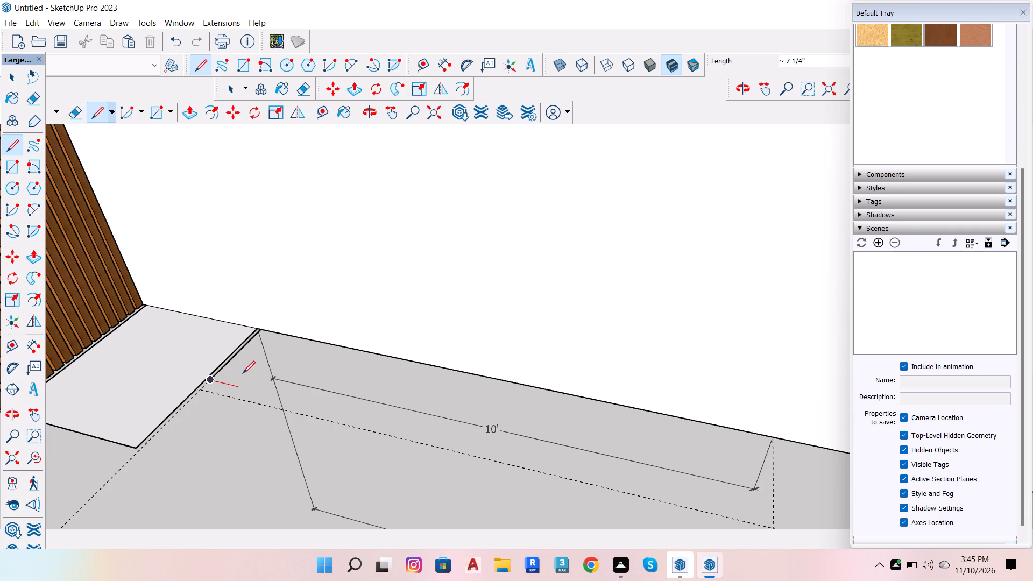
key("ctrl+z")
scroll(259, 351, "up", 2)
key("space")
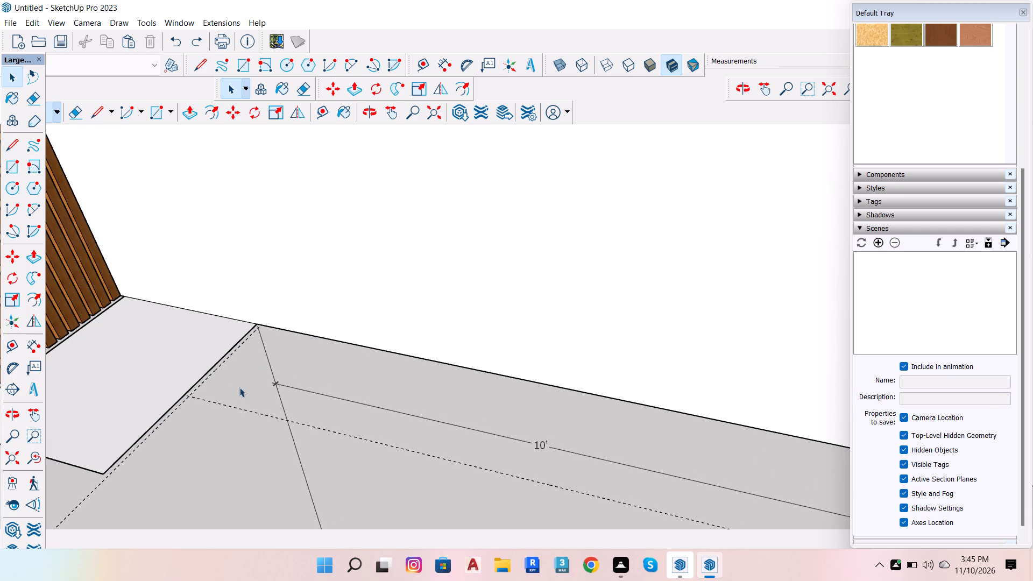
Delete the floor guide line that runs parallel to the back wall.
left_click(257, 416)
left_click(266, 414)
scroll(267, 420, "down", 4)
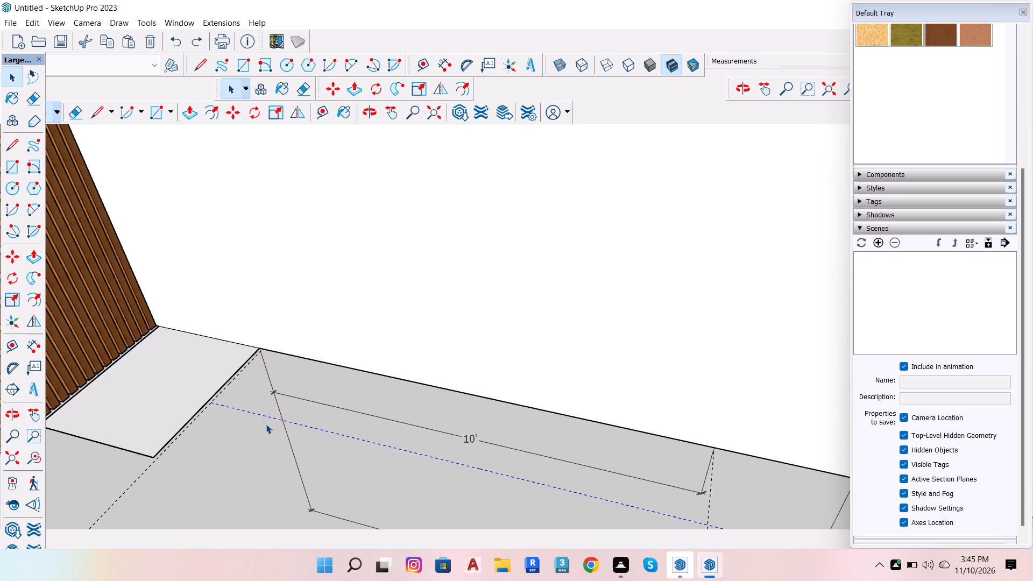
key("shift+Delete")
scroll(482, 488, "down", 6)
scroll(636, 396, "down", 6)
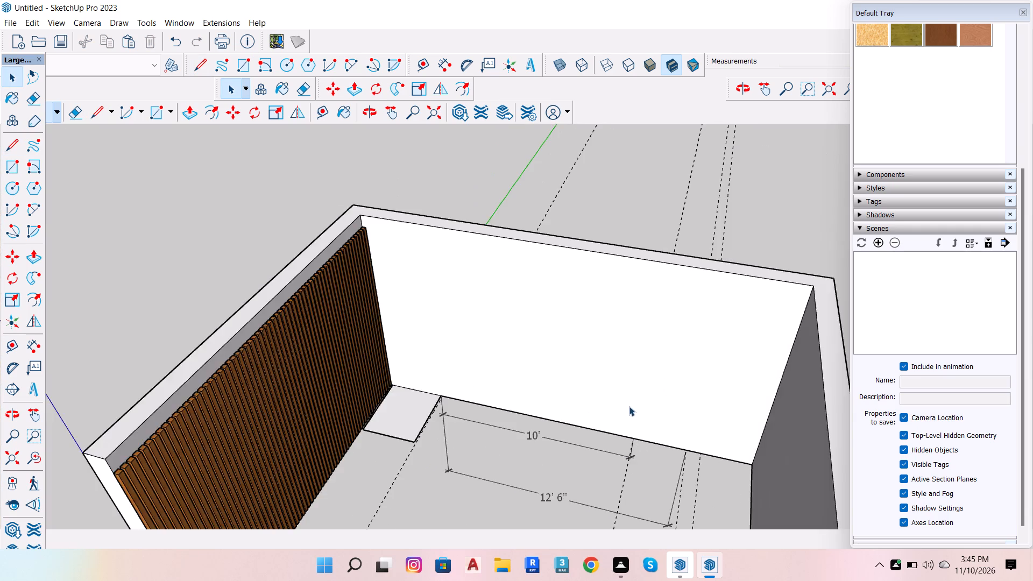
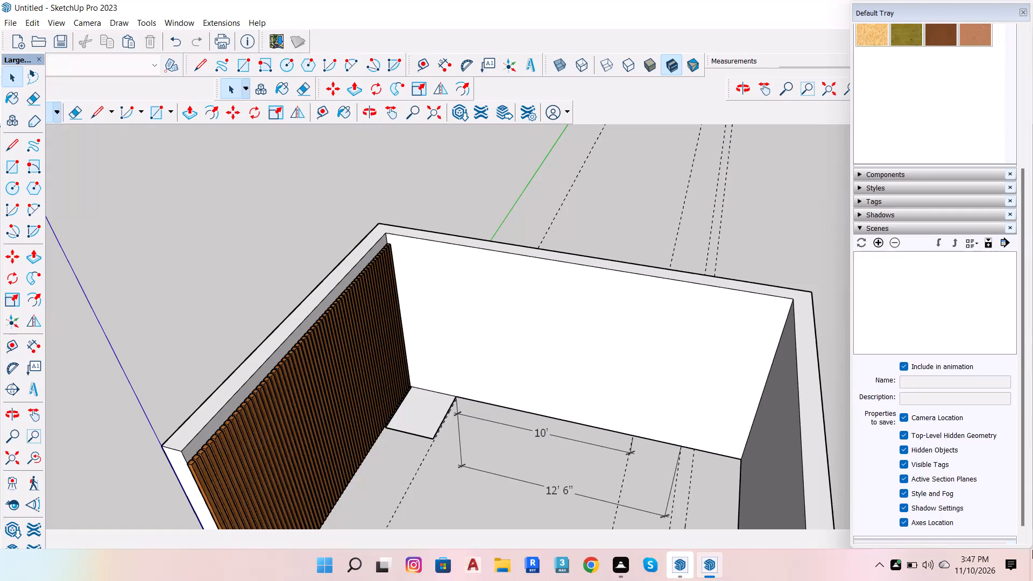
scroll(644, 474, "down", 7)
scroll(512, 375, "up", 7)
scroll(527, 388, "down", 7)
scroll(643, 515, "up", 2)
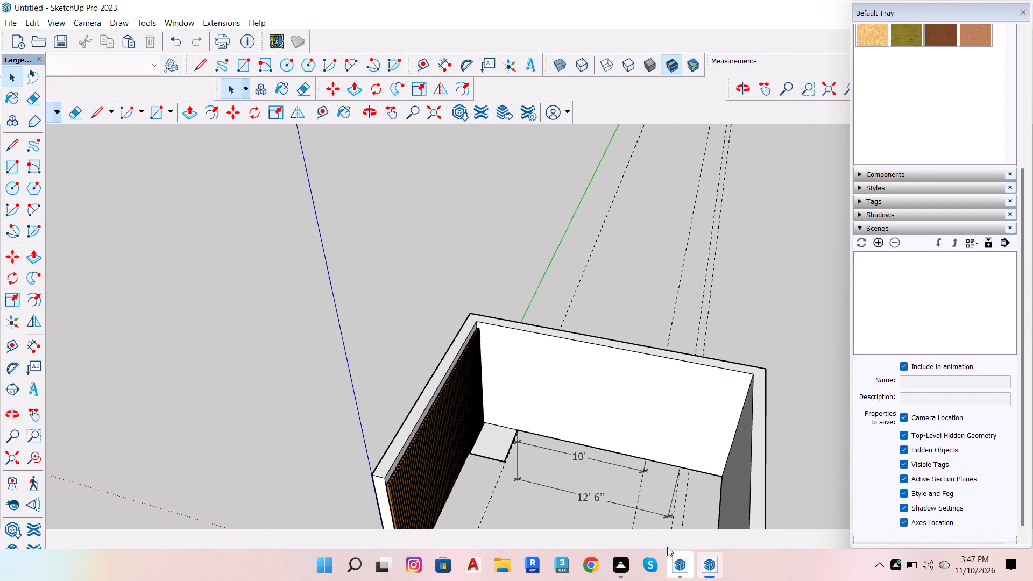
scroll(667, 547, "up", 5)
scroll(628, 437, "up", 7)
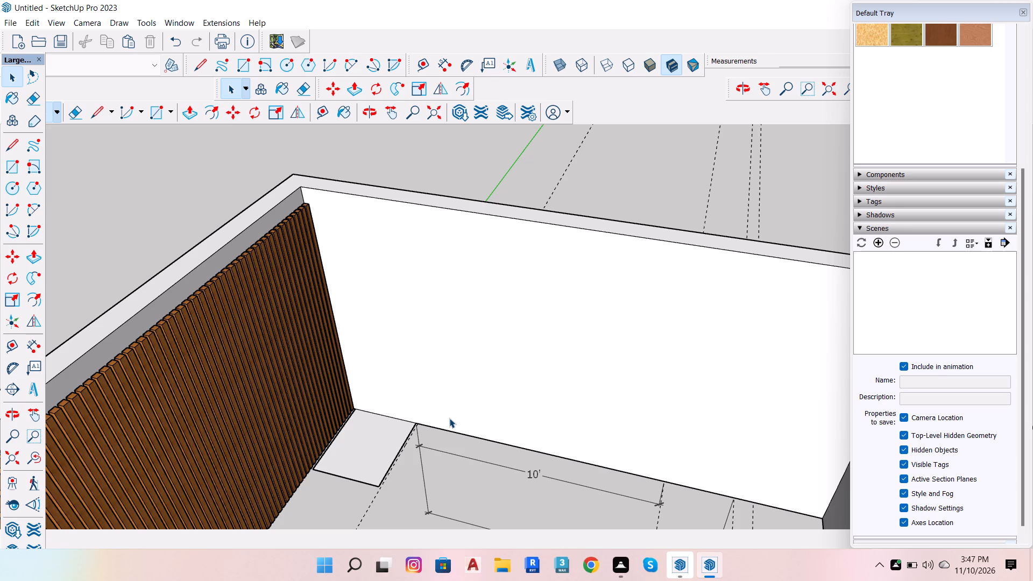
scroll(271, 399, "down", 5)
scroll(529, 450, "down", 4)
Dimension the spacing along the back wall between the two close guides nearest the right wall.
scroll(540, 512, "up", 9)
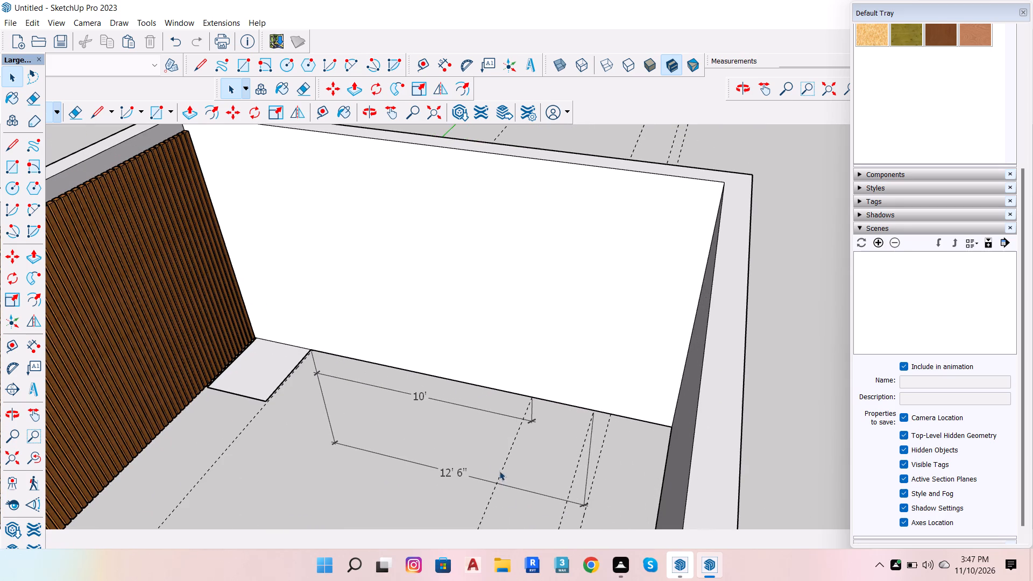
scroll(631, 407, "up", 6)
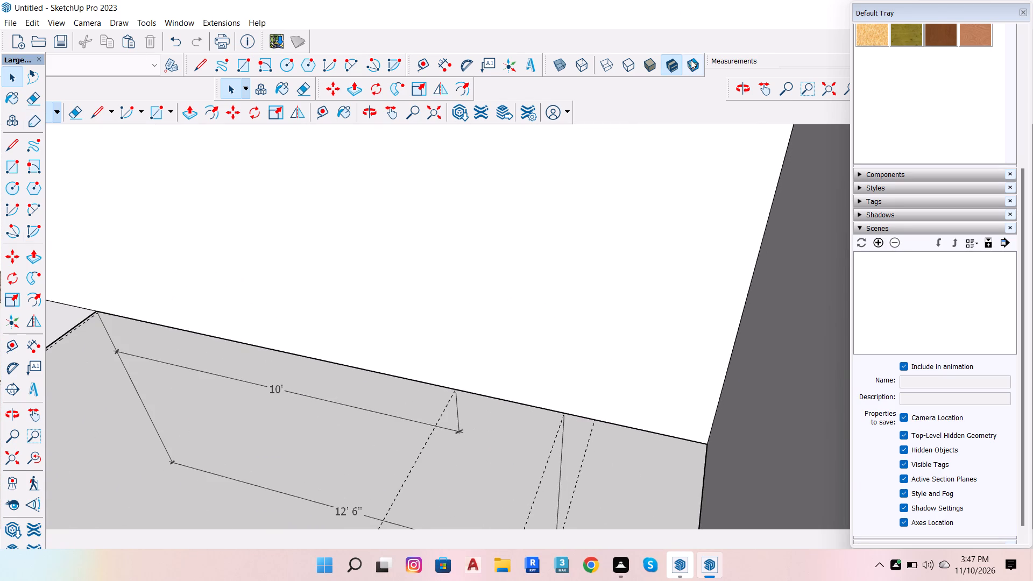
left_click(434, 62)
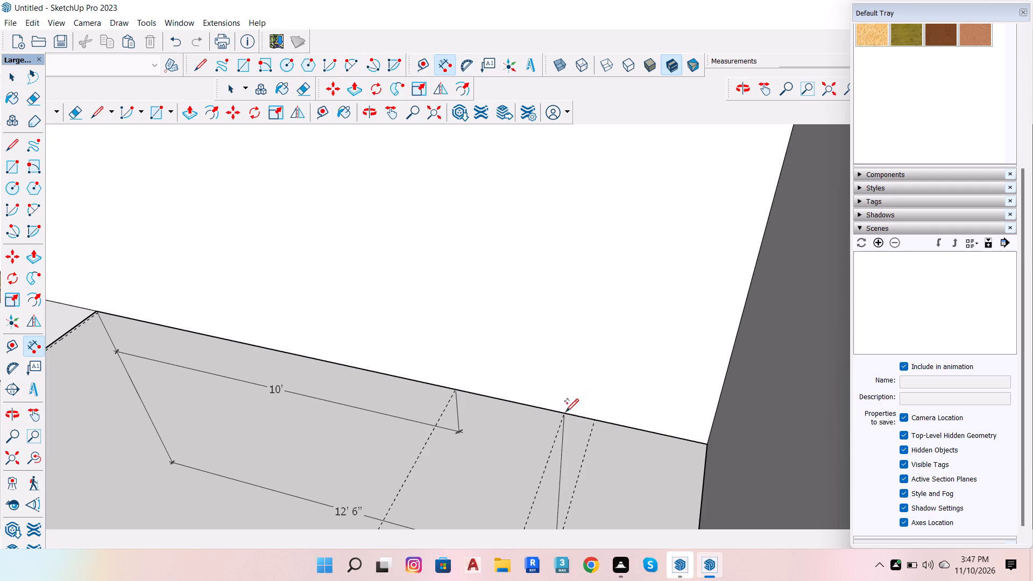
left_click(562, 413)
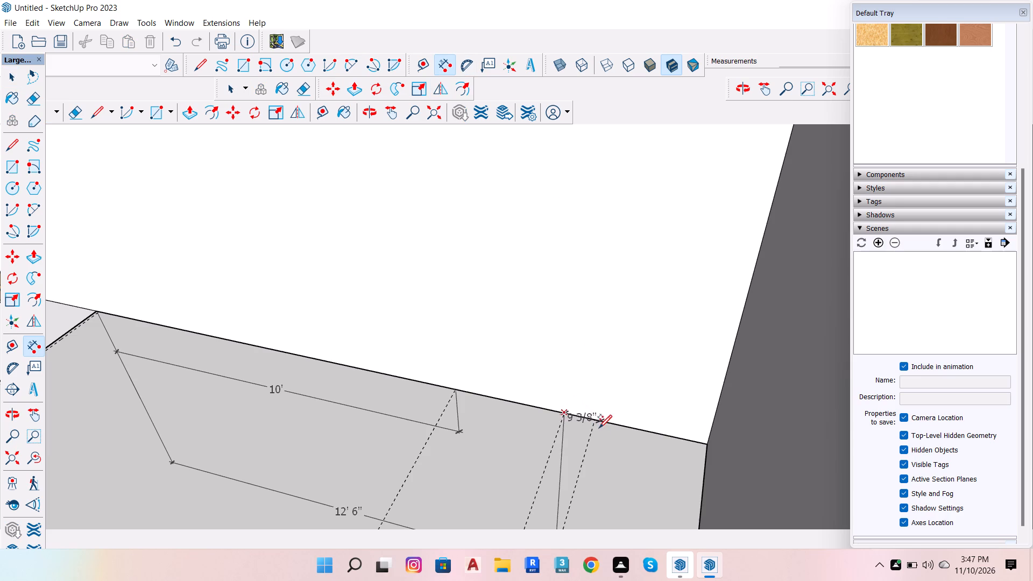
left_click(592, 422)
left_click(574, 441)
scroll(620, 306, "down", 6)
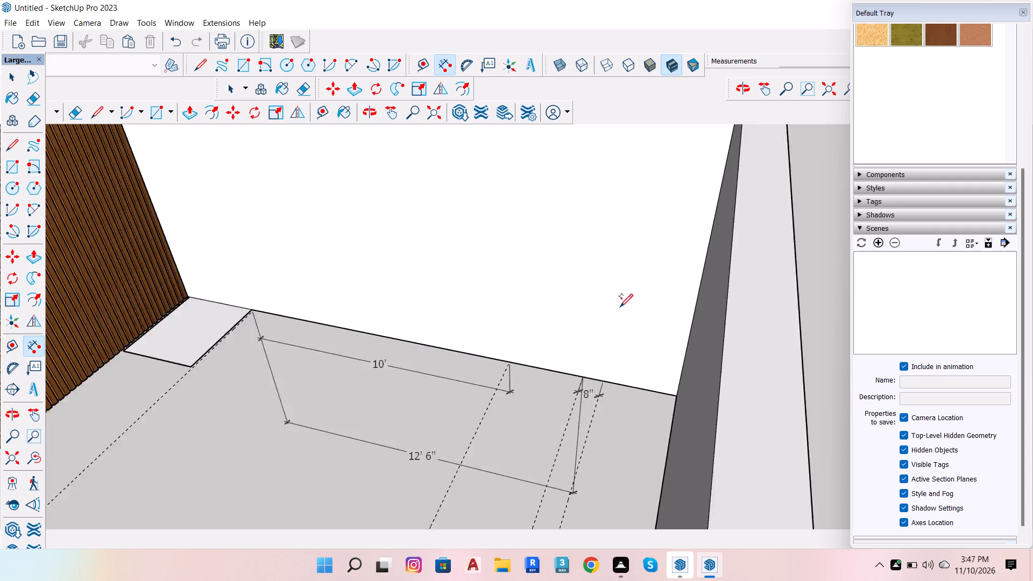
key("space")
Add a parallel guide 4" from the guide at the end of the 10' dimension, toward the right wall.
scroll(550, 409, "up", 7)
left_click(456, 394)
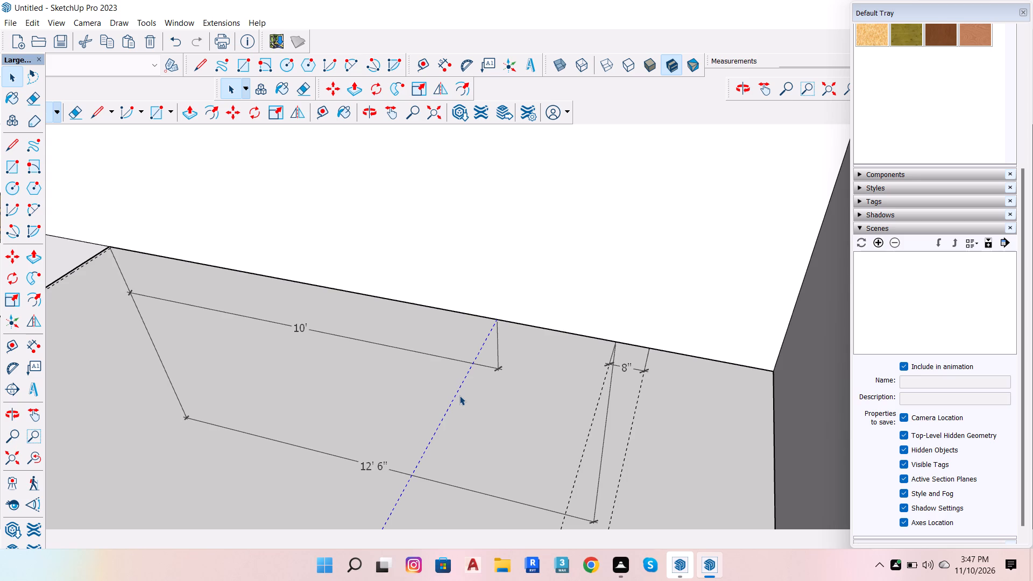
key("m")
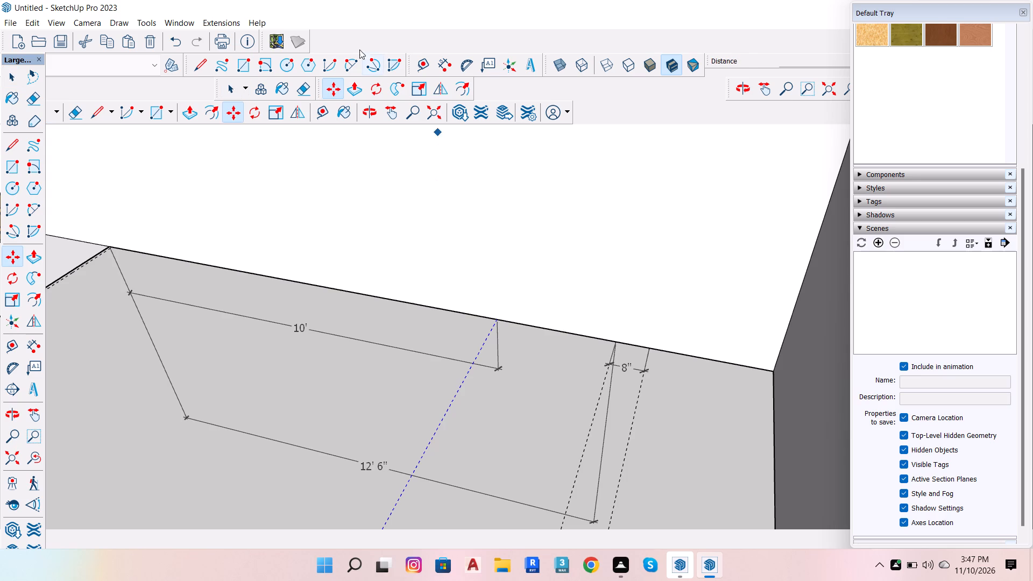
key("space")
left_click(425, 60)
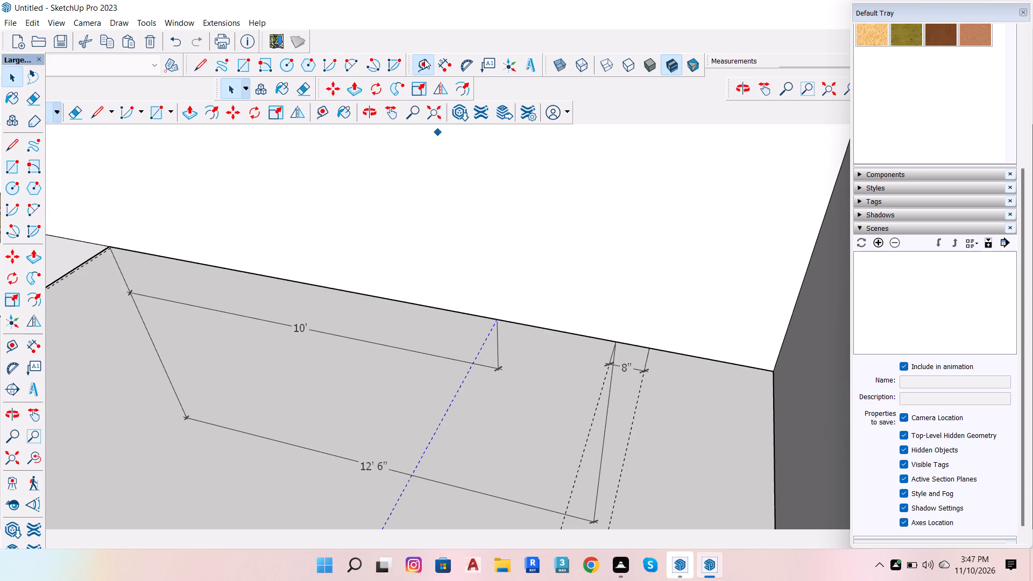
left_click(465, 382)
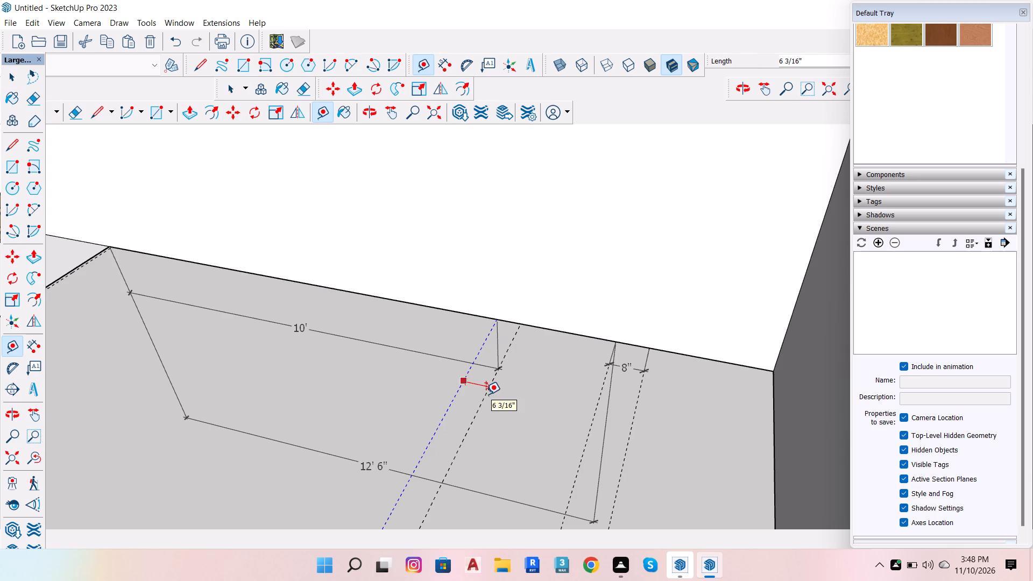
key("4")
key("Return")
Delete the floor guide at the end of the 12' 6" dimension.
scroll(611, 367, "up", 2)
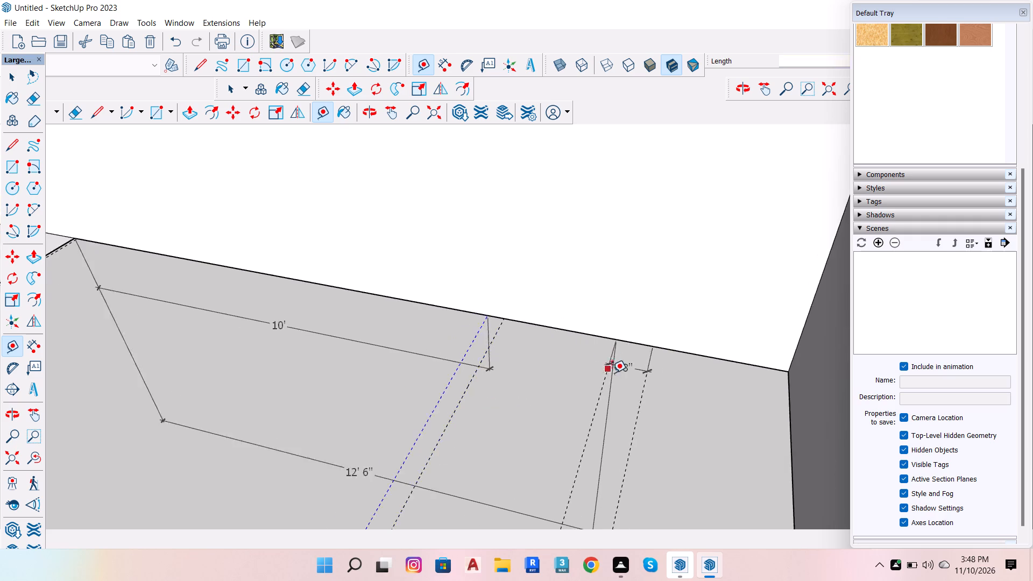
scroll(612, 373, "up", 3)
key("space")
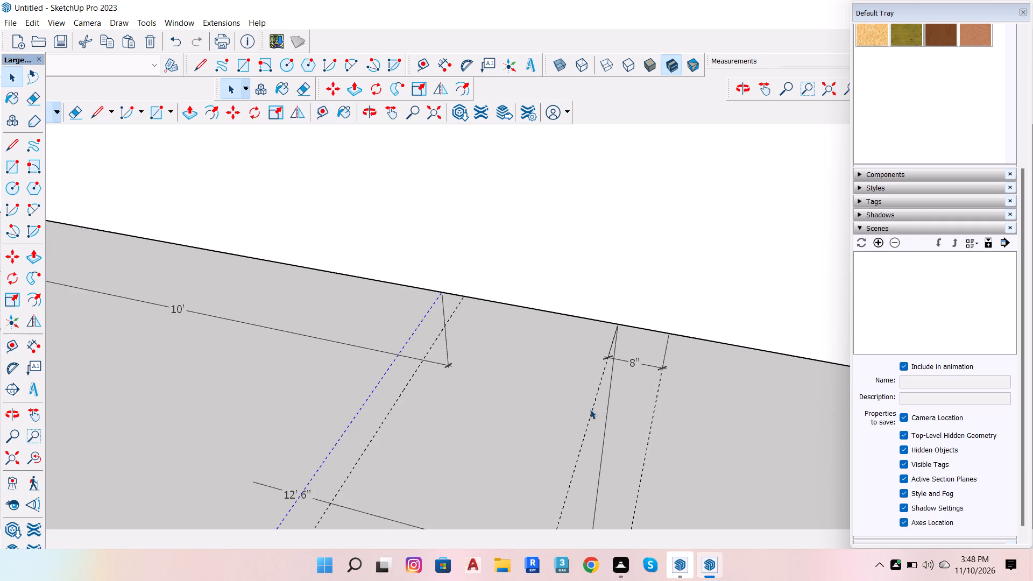
left_click(590, 410)
left_click(593, 414)
left_click(587, 419)
left_click(589, 424)
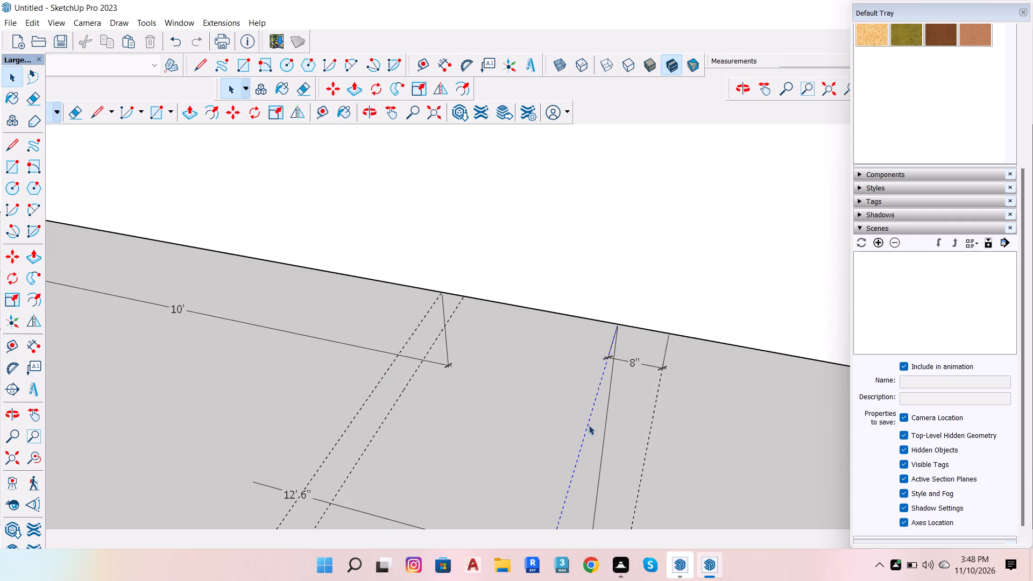
key("shift+Delete")
Add a parallel guide 2'4" from the newest guide, toward the right wall.
scroll(650, 346, "down", 7)
scroll(578, 360, "up", 1)
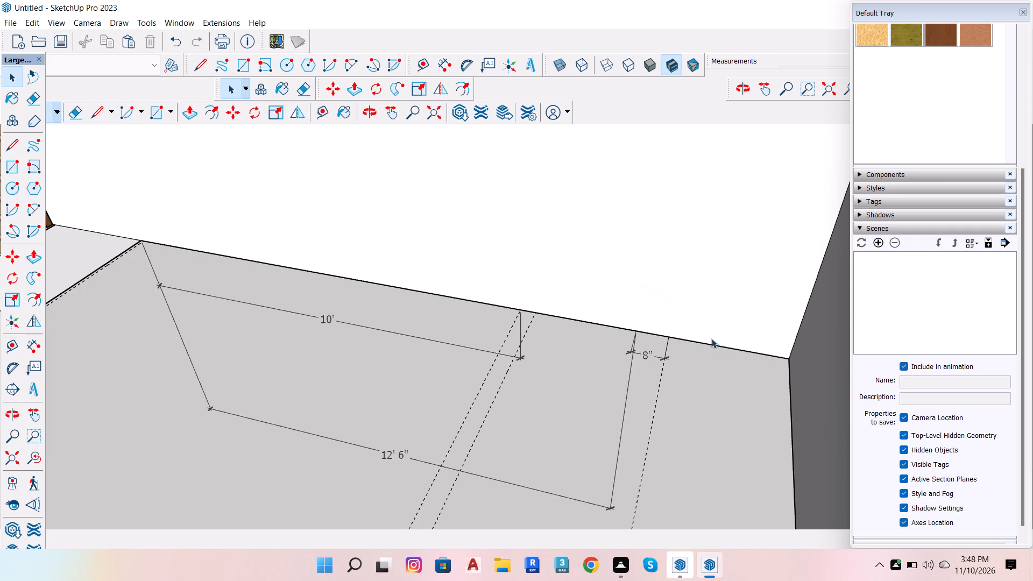
left_click(506, 375)
key("t")
left_click(503, 379)
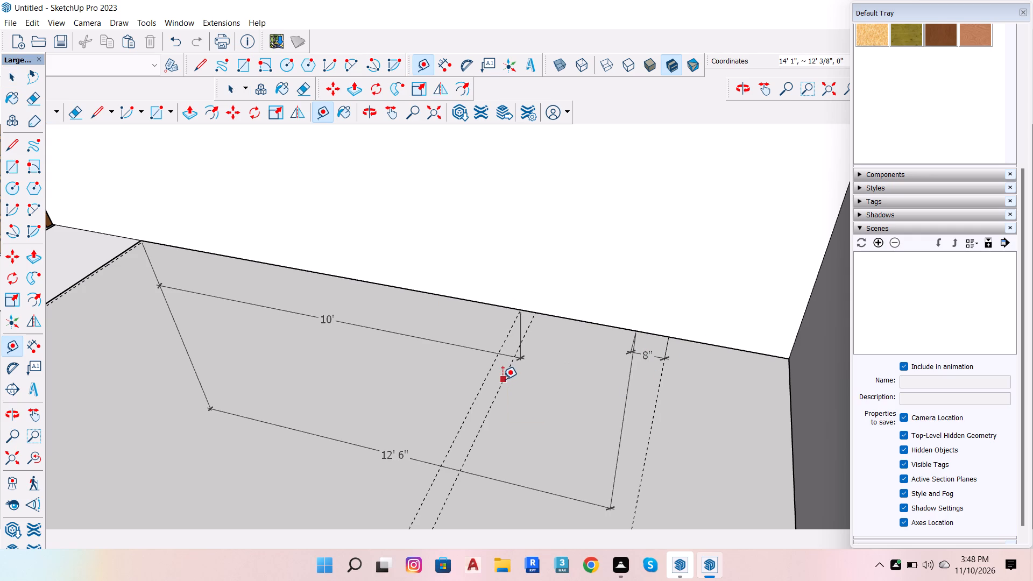
type("2'")
key("4")
key("Return")
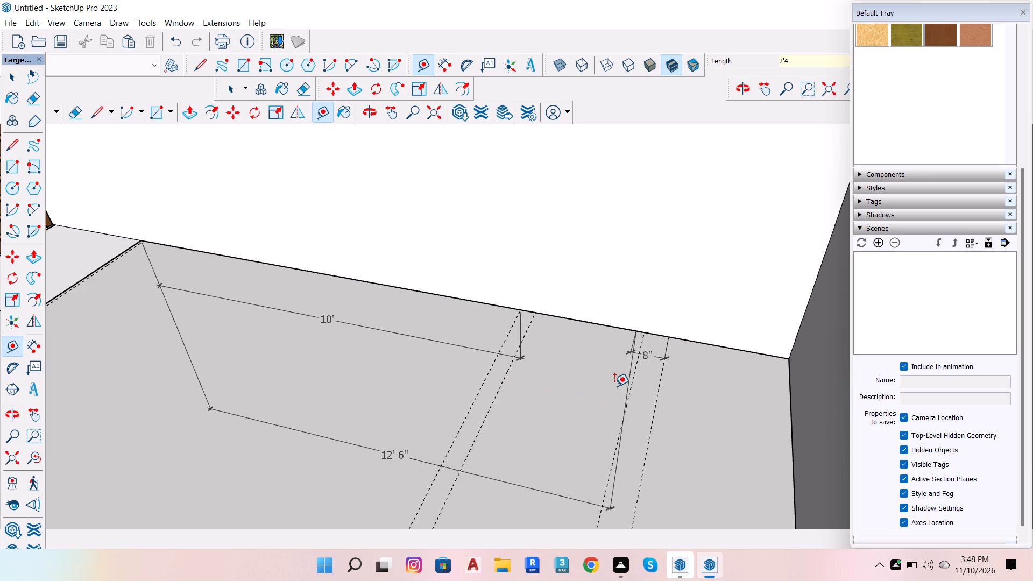
Add another parallel guide 4" beyond the newest guide, toward the right wall.
scroll(657, 330, "up", 12)
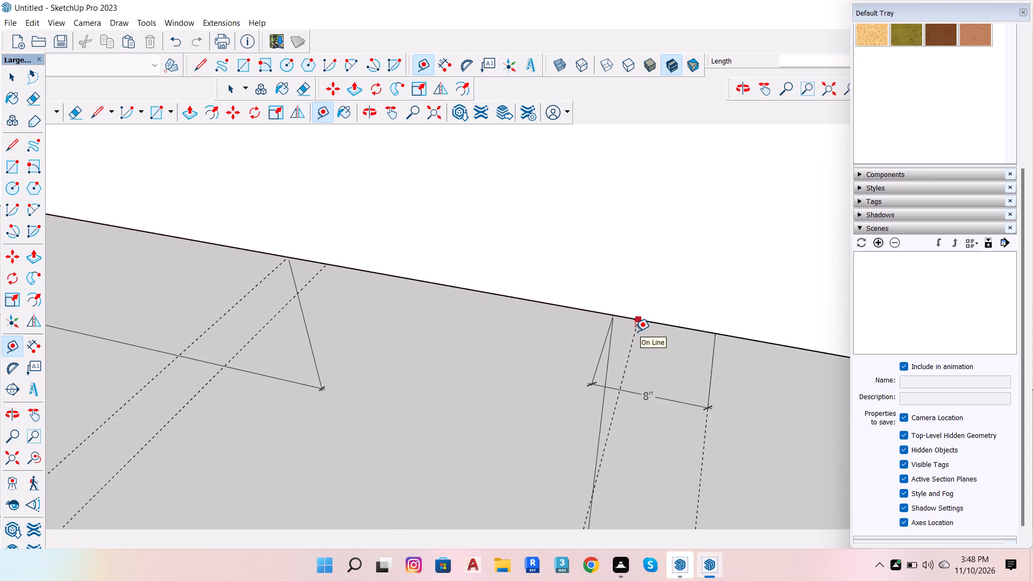
left_click(635, 331)
key("4")
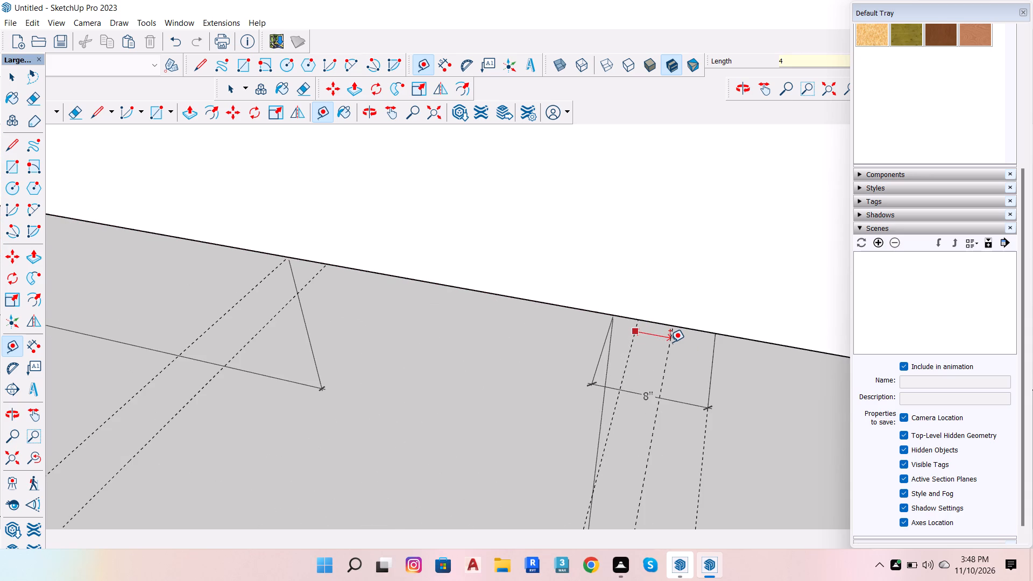
key("Return")
key("space")
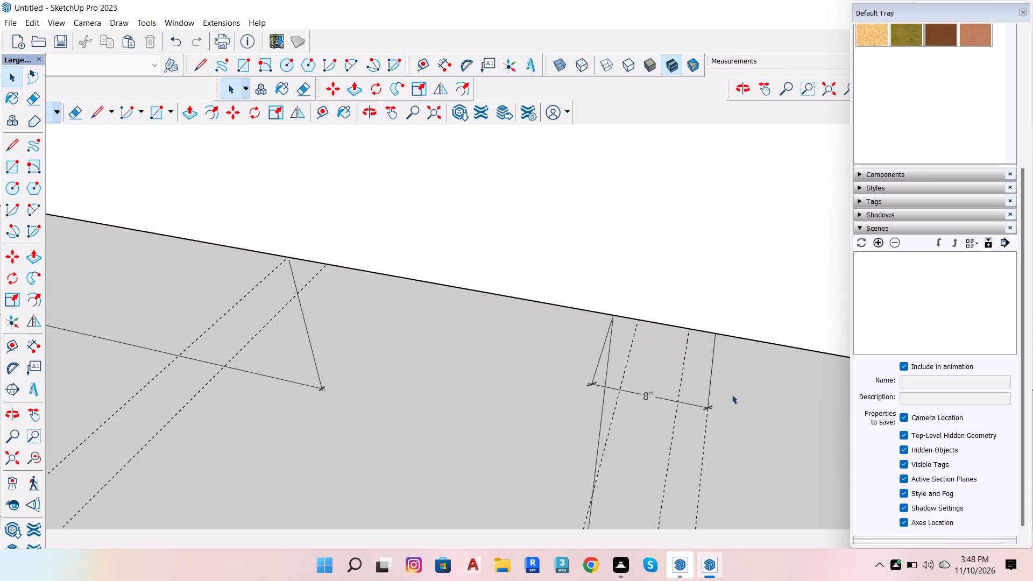
Erase the leftover guide nearest the right wall together with the 8" dimension.
key("e")
left_click_drag(706, 395, 713, 428)
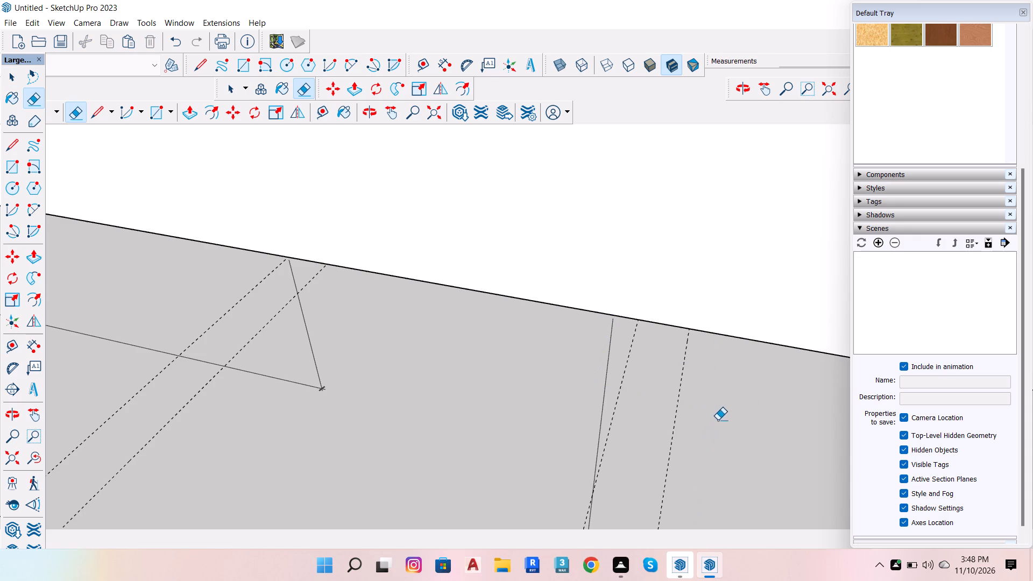
scroll(761, 381, "down", 10)
key("space")
Start a floor guide parallel to the back wall, offset from the wall's base edge into the room.
scroll(589, 374, "down", 7)
scroll(483, 405, "up", 6)
scroll(617, 336, "up", 5)
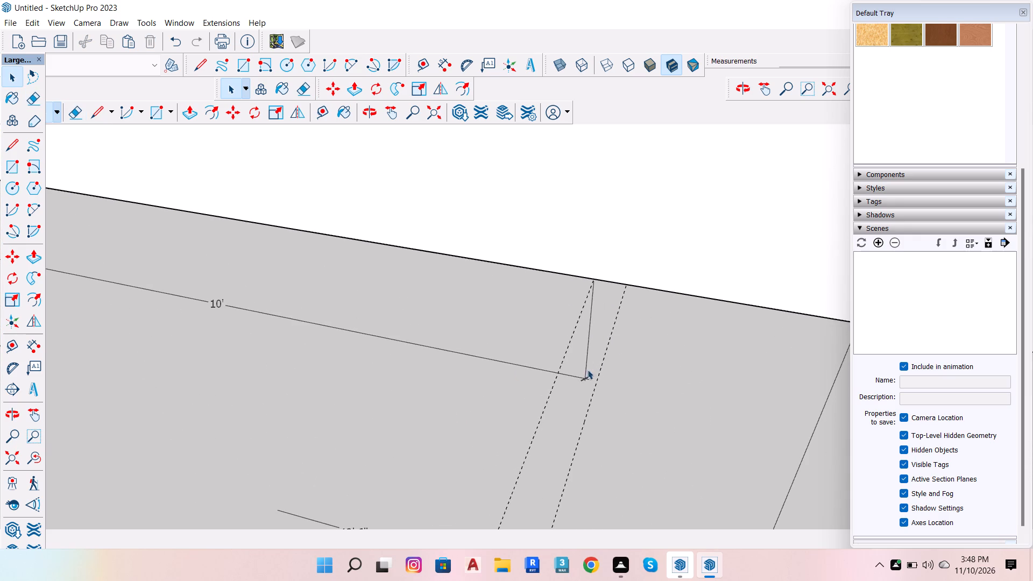
scroll(597, 374, "down", 6)
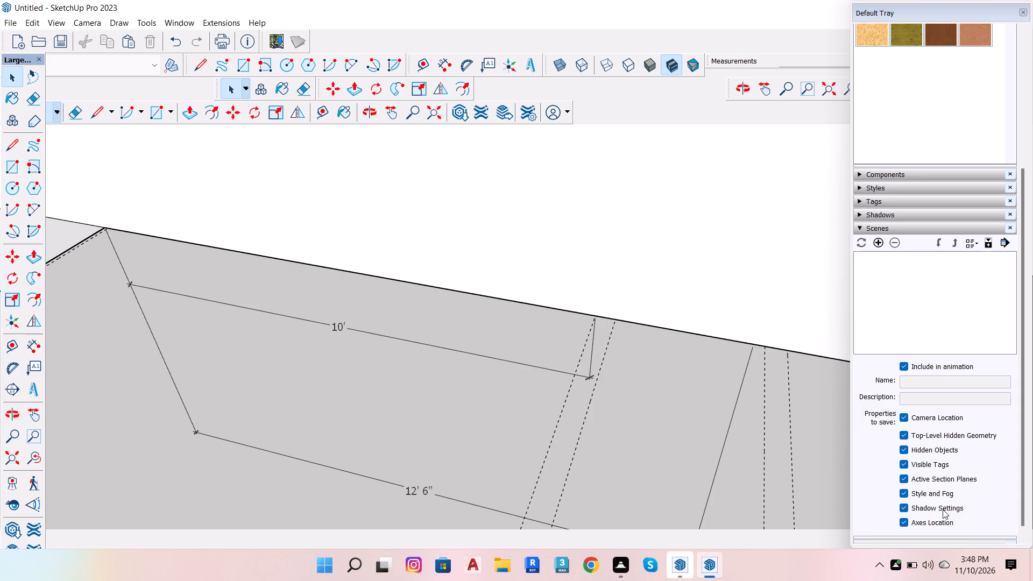
scroll(662, 389, "down", 6)
key("t")
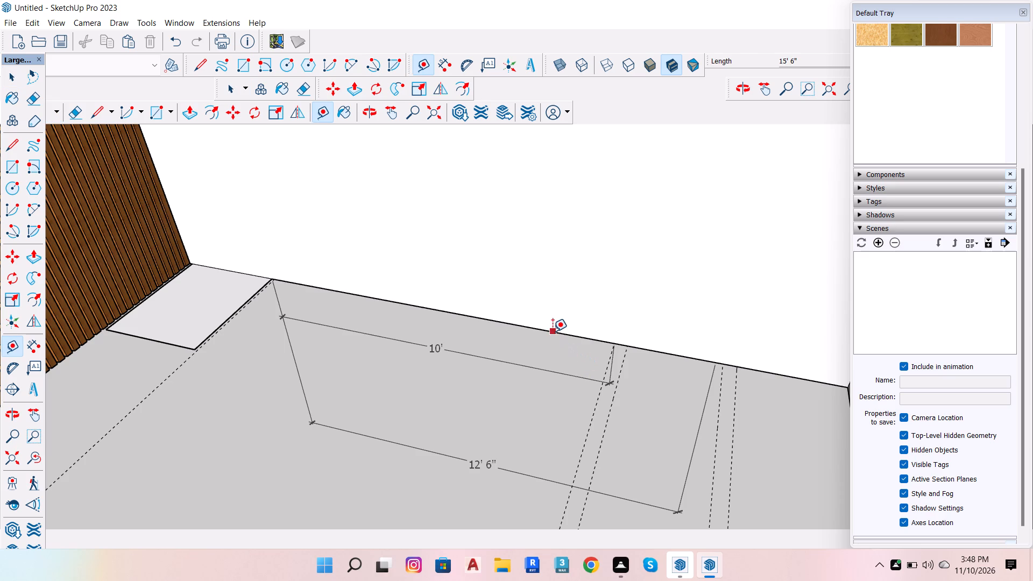
left_click(553, 331)
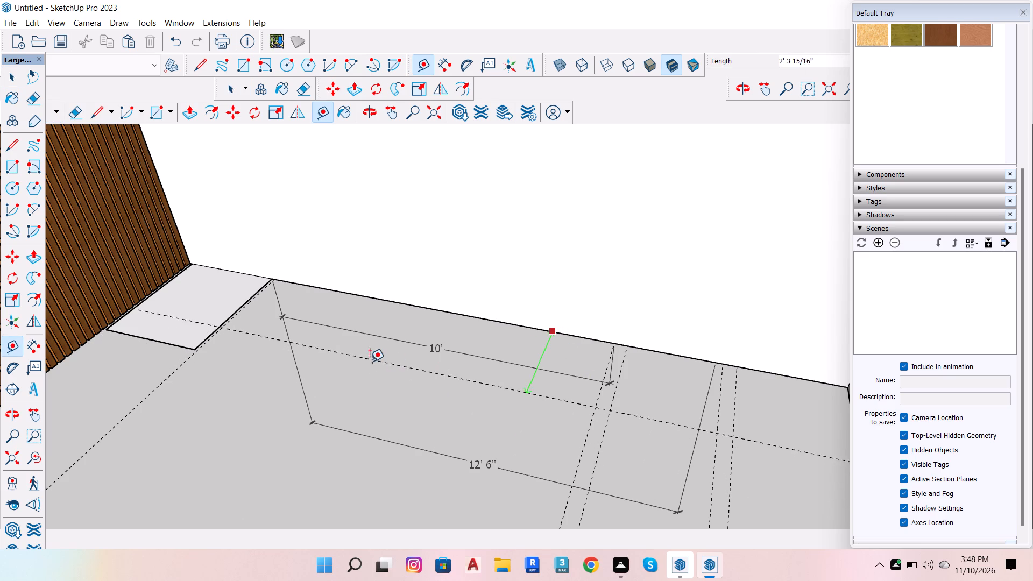
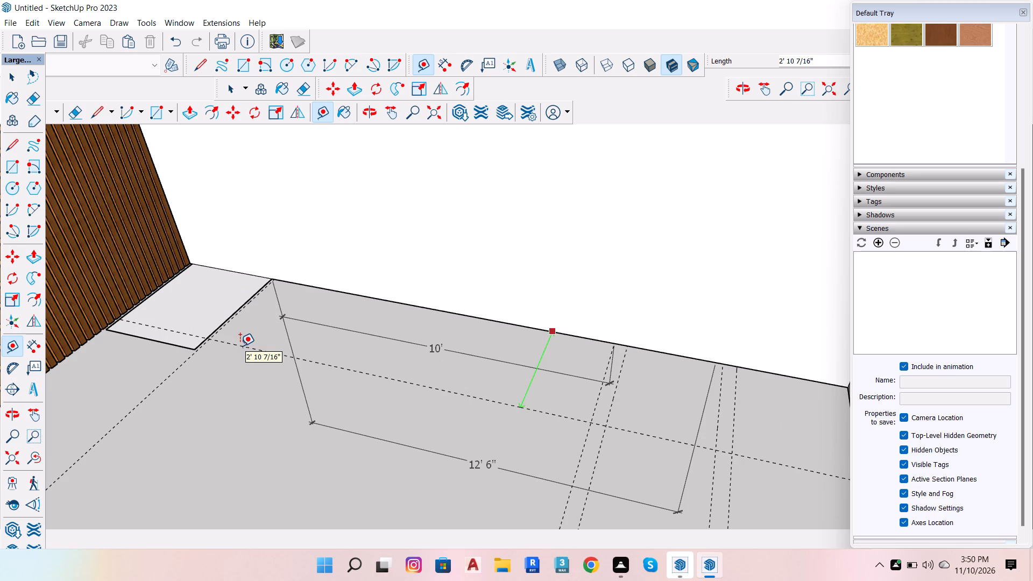
Place the floor guide 2'4" from the back wall's base edge, parallel to it.
type("2'4")
key("Return")
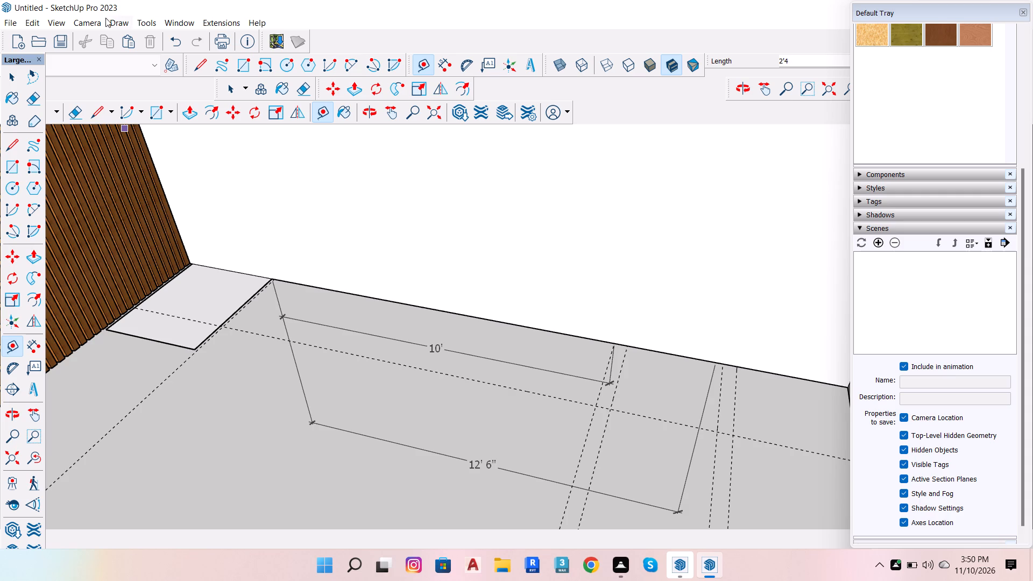
Draw a 9'11" by 2'4" floor rectangle along the back wall, from the guide beside the corner rectangle to the first right-hand guide.
left_click(242, 63)
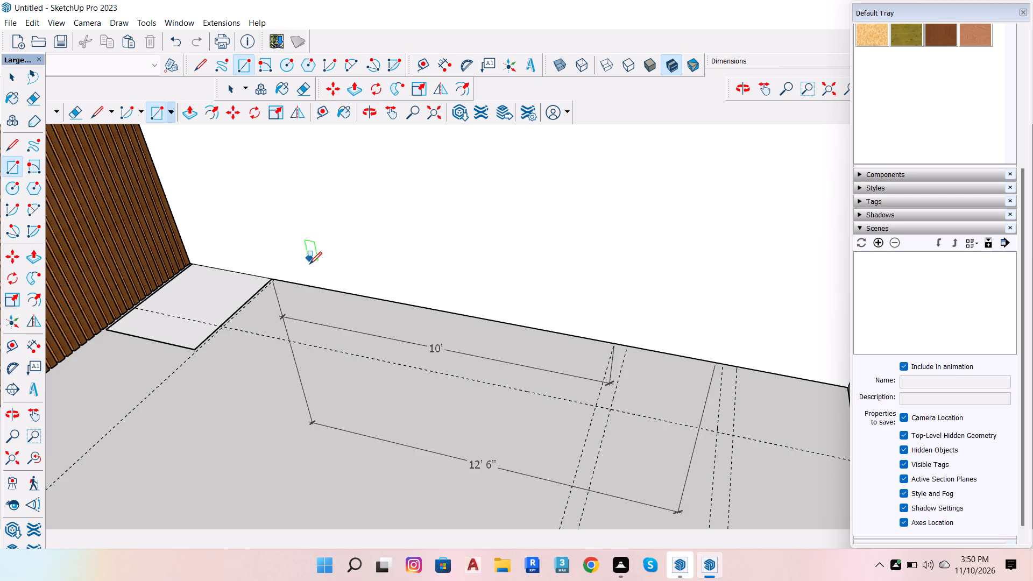
scroll(277, 282, "up", 16)
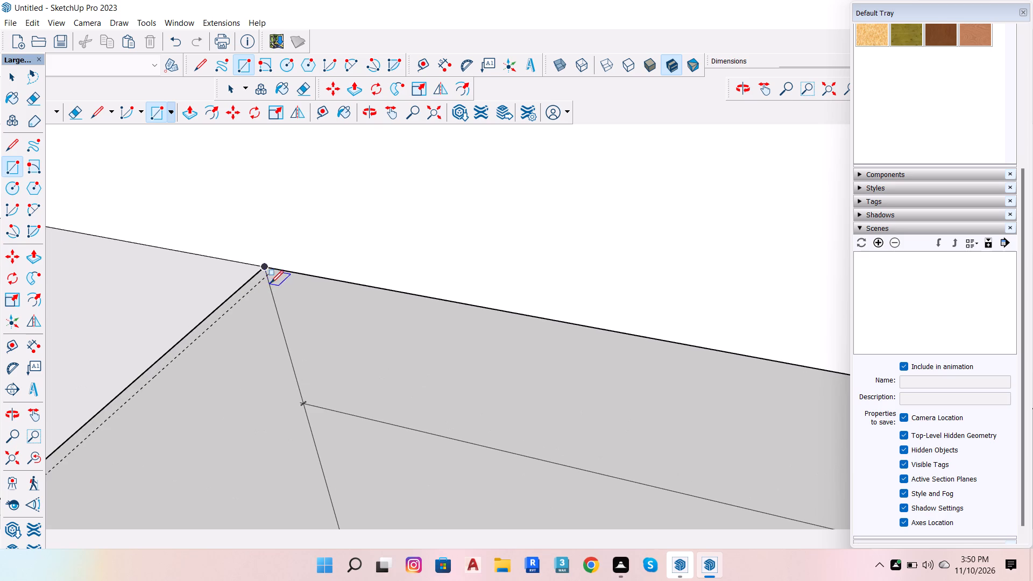
scroll(272, 272, "up", 8)
left_click(277, 265)
scroll(290, 277, "down", 6)
scroll(388, 309, "down", 3)
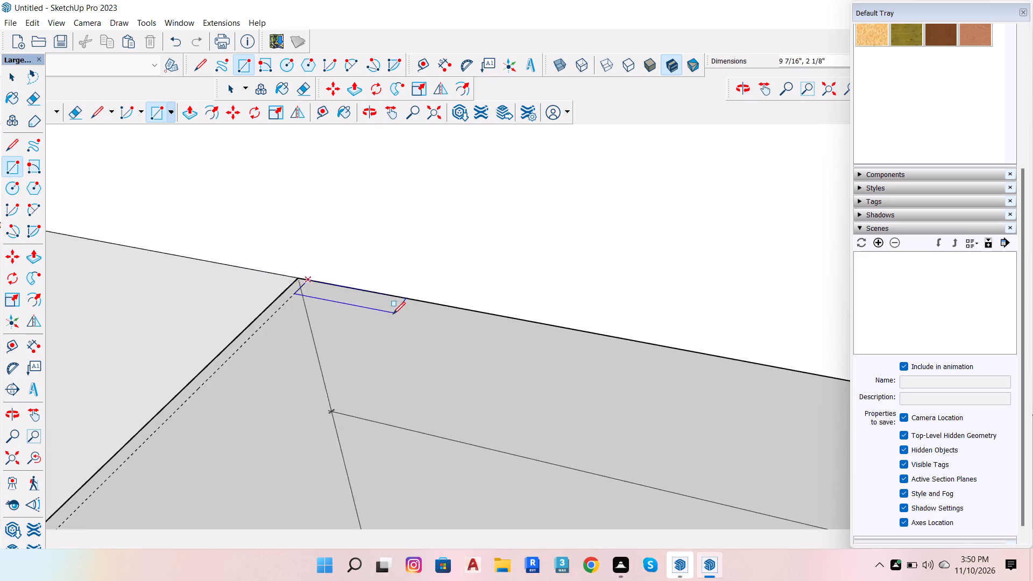
scroll(393, 314, "down", 1)
scroll(339, 311, "down", 6)
scroll(308, 342, "down", 6)
scroll(363, 335, "down", 12)
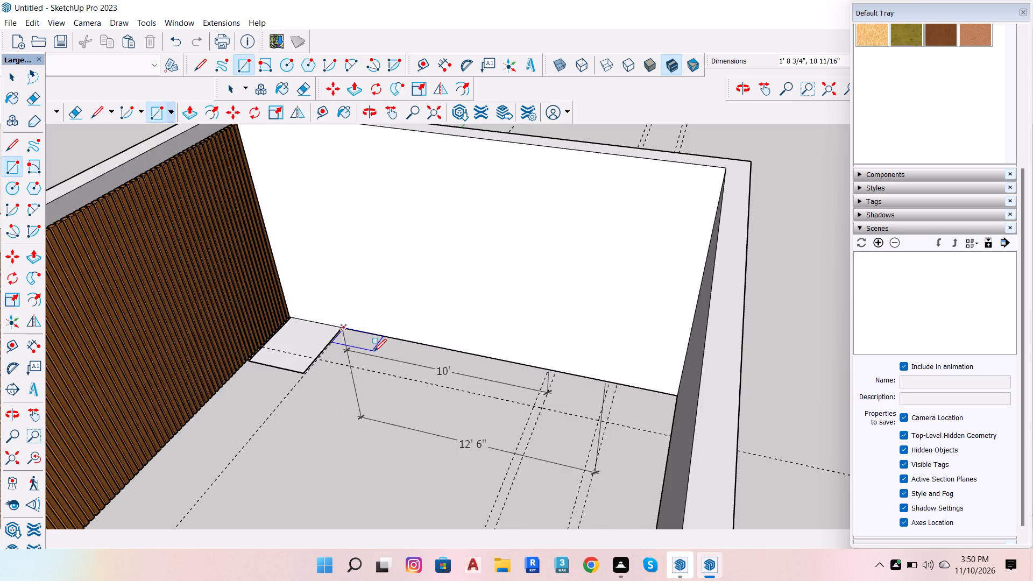
scroll(484, 413, "up", 7)
scroll(561, 398, "up", 7)
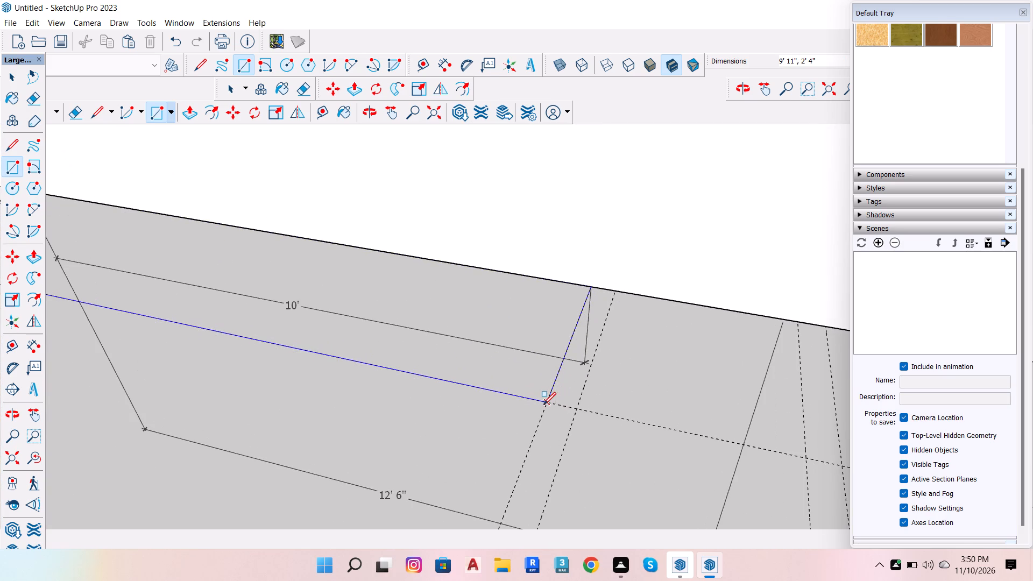
left_click(546, 403)
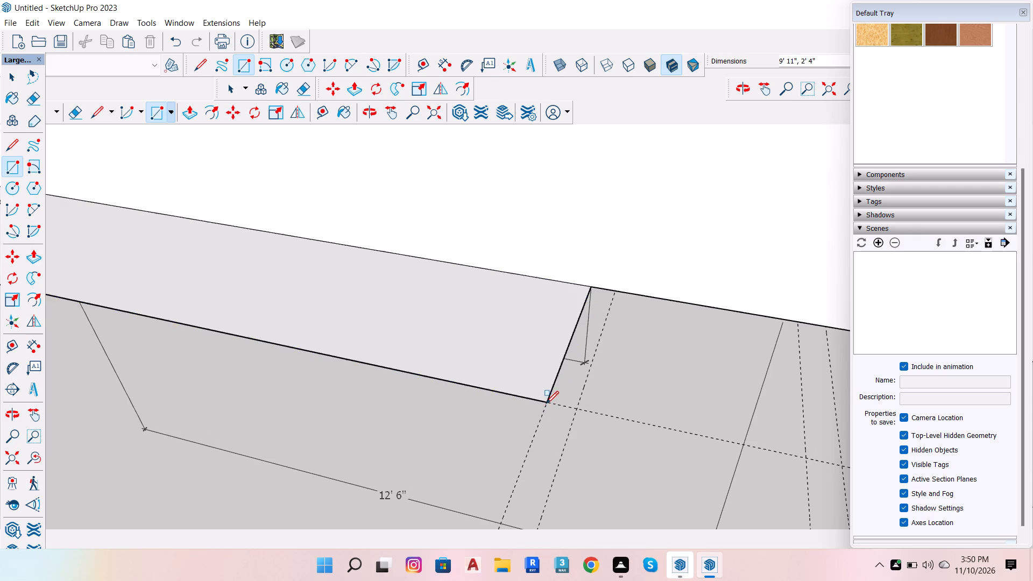
Make the long back-wall rectangle, its face and edges together, into a group, and leave the group closed.
scroll(621, 359, "down", 14)
scroll(343, 350, "up", 7)
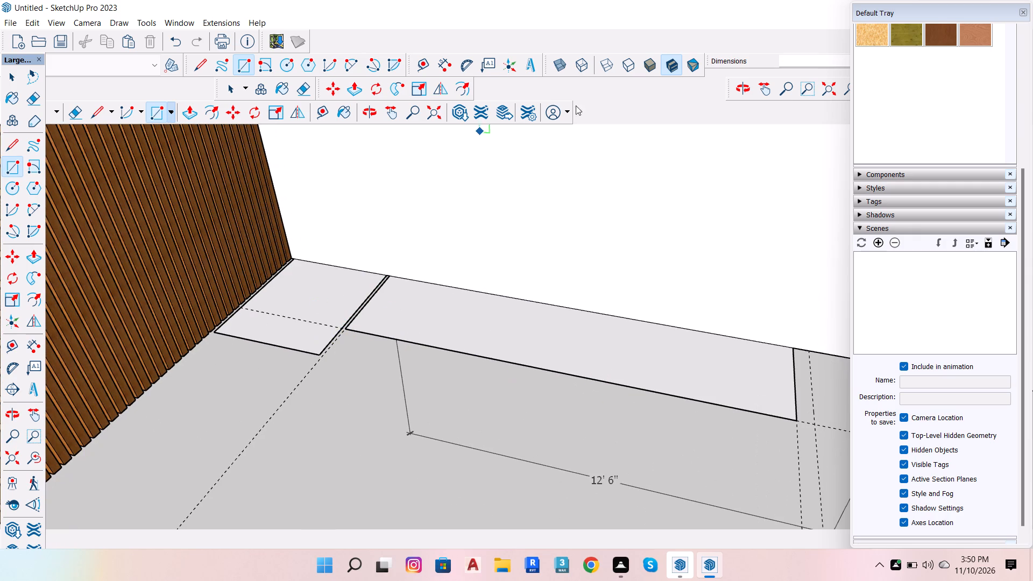
left_click(234, 92)
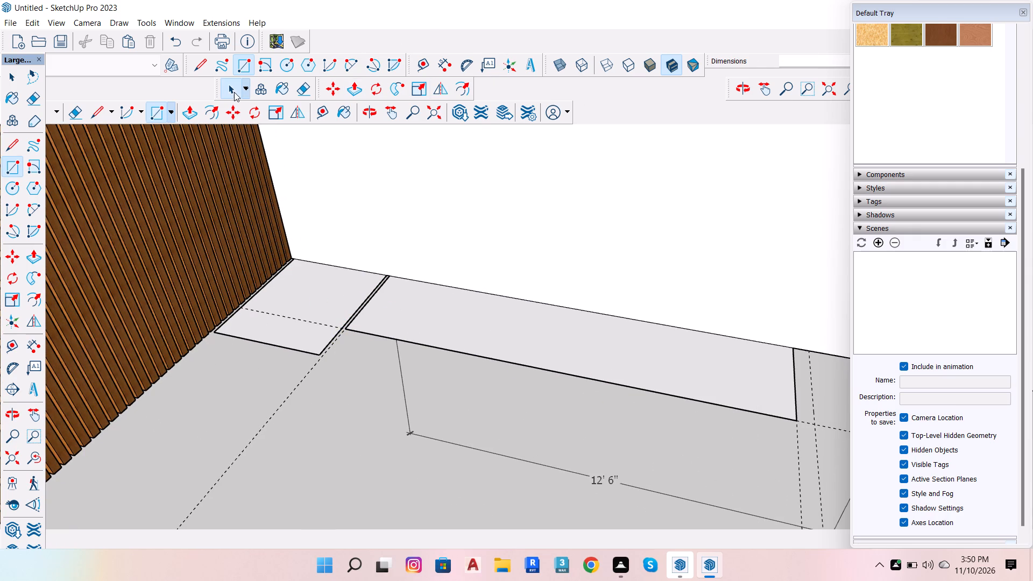
double_click(550, 356)
right_click(547, 350)
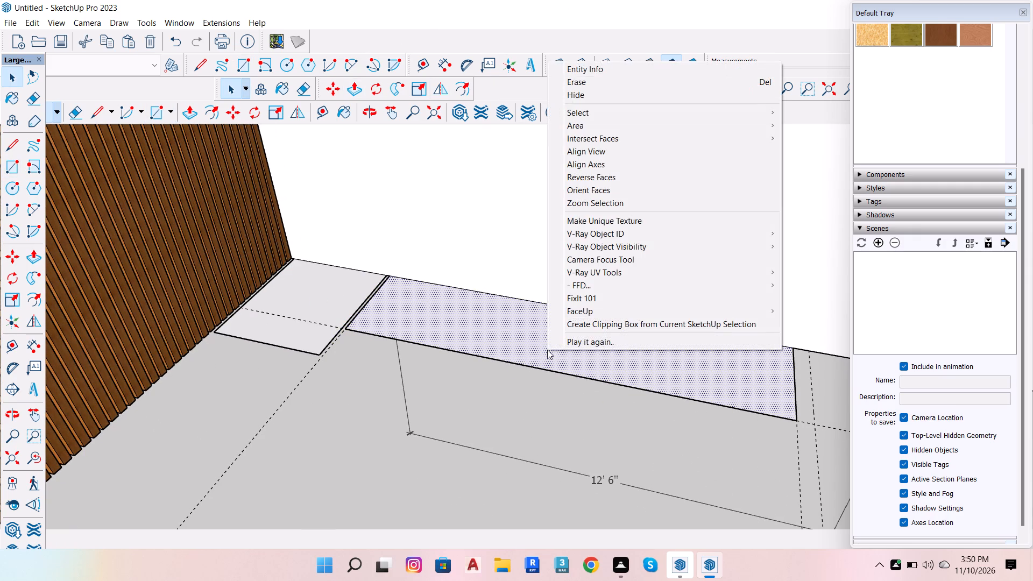
double_click(489, 329)
double_click(489, 329)
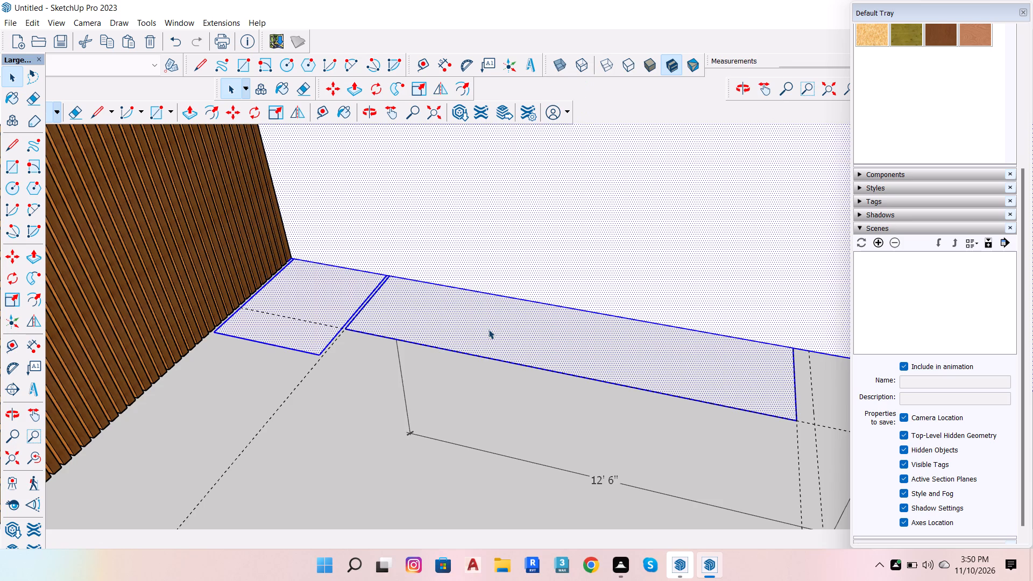
double_click(489, 329)
right_click(489, 329)
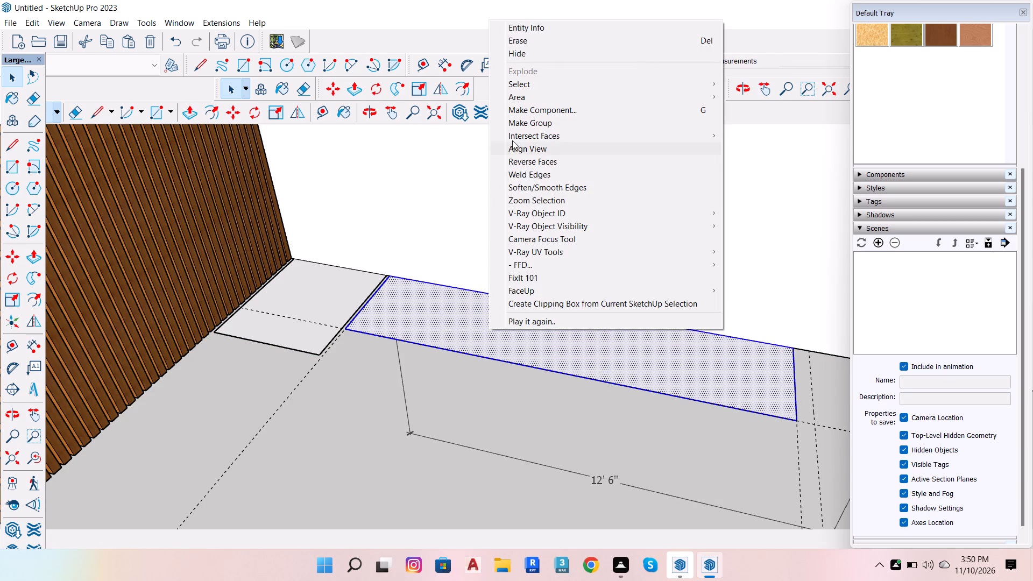
left_click(527, 125)
double_click(596, 348)
scroll(273, 273, "down", 3)
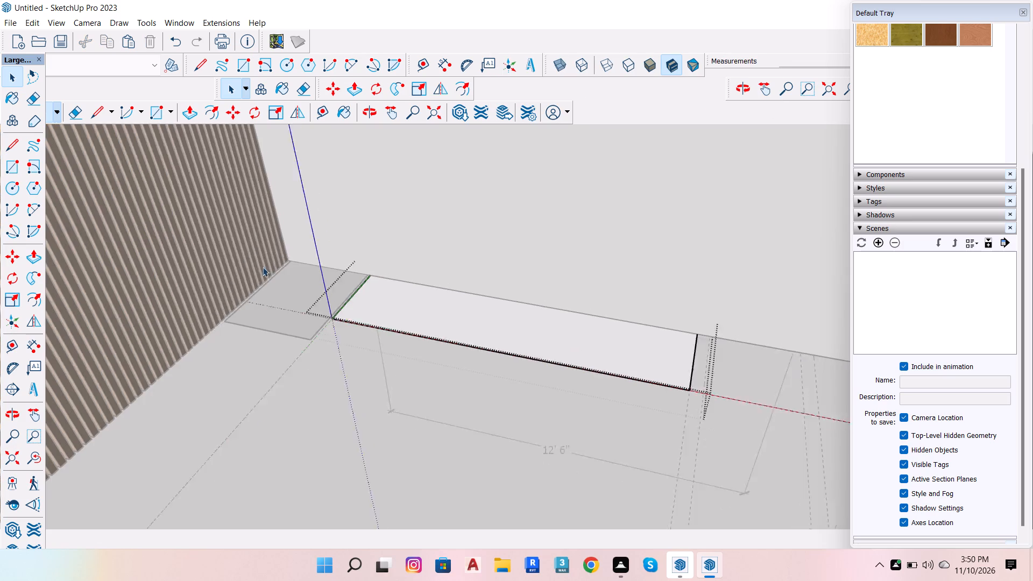
scroll(263, 267, "down", 4)
left_click(350, 422)
Add a floor guide parallel to the back wall, 10' from its base edge into the room.
scroll(502, 349, "up", 7)
scroll(584, 264, "up", 5)
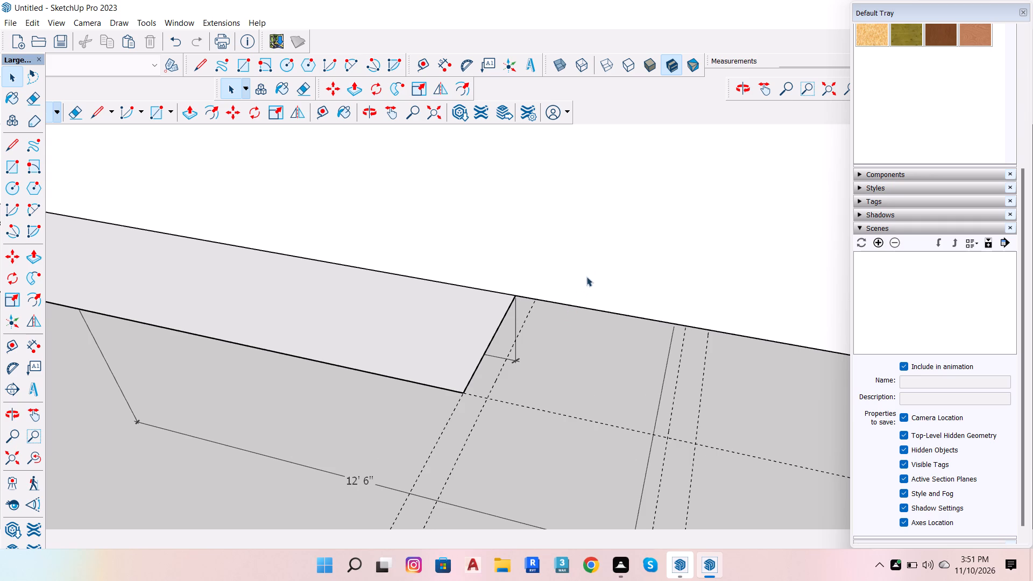
scroll(677, 186, "down", 6)
scroll(613, 335, "down", 6)
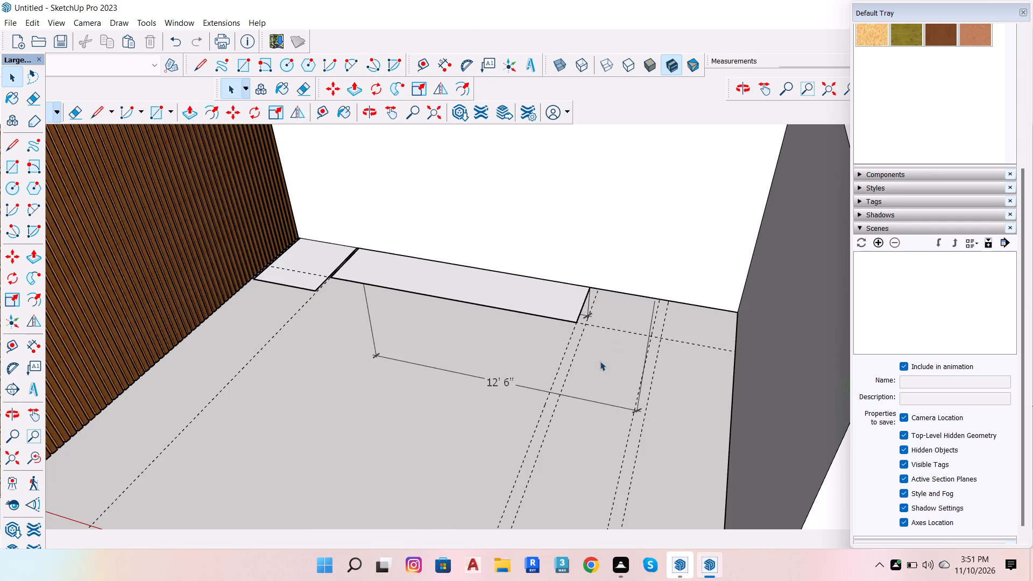
scroll(626, 315, "down", 3)
scroll(615, 344, "up", 5)
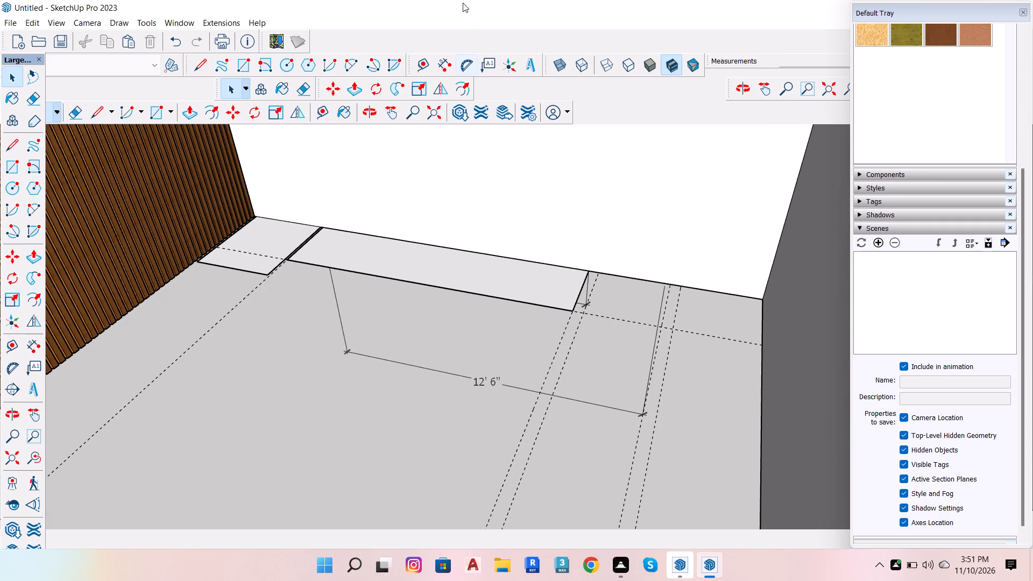
left_click(423, 62)
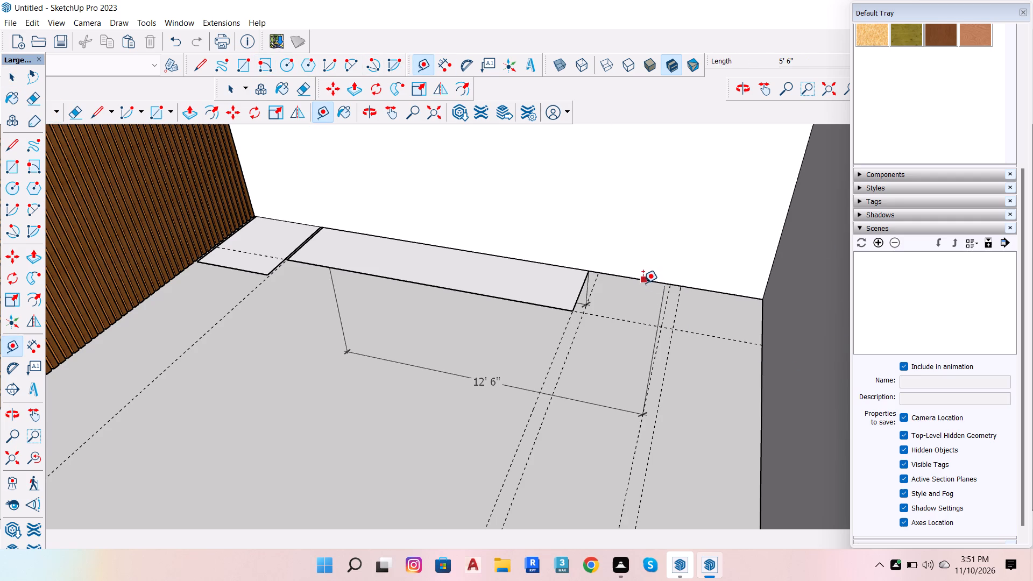
left_click(643, 283)
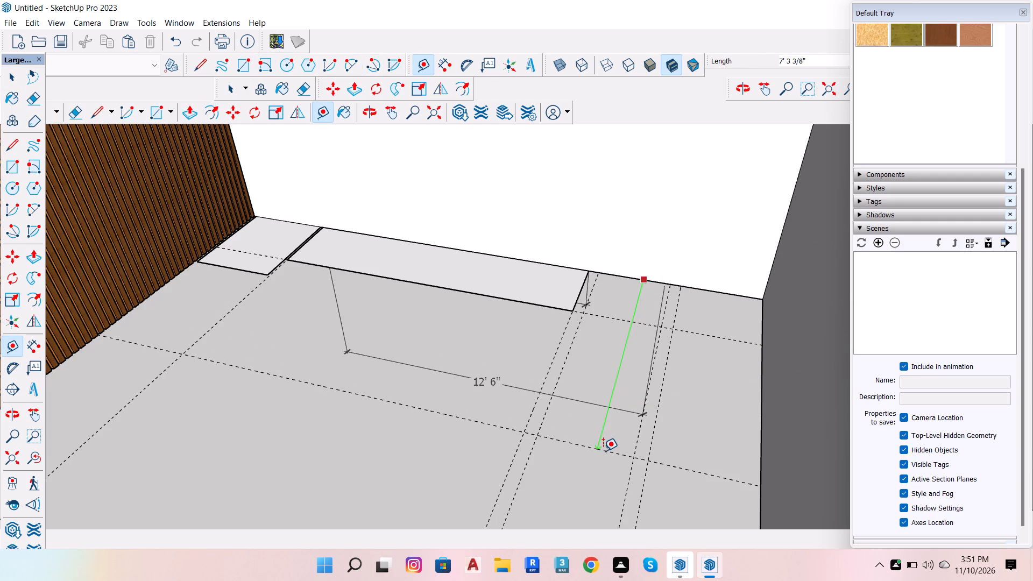
type("10'")
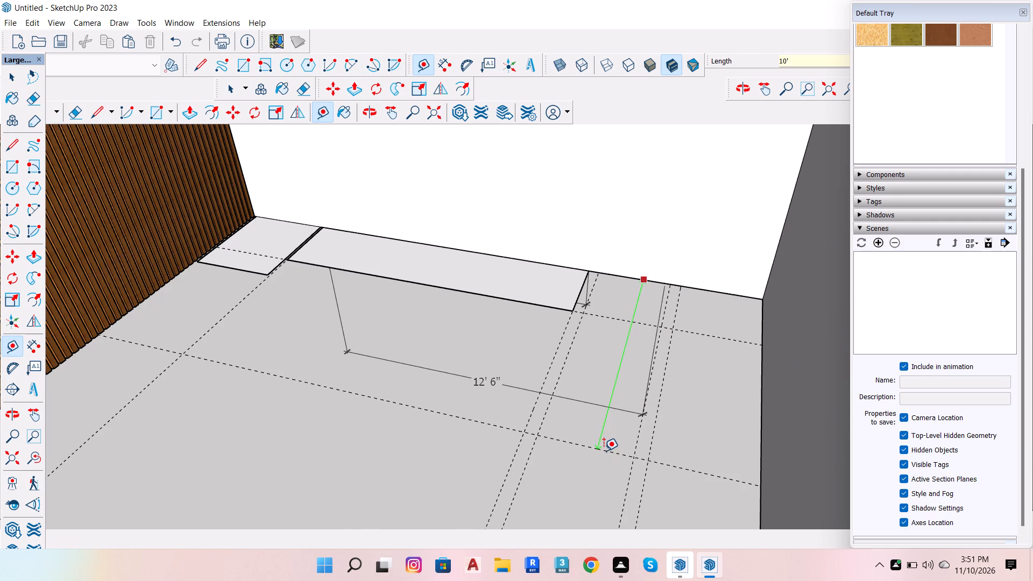
key("Return")
Draw a 2'8" by 10' floor rectangle from the back wall to the 10' guide, between the right-hand guide pairs.
scroll(666, 304, "down", 5)
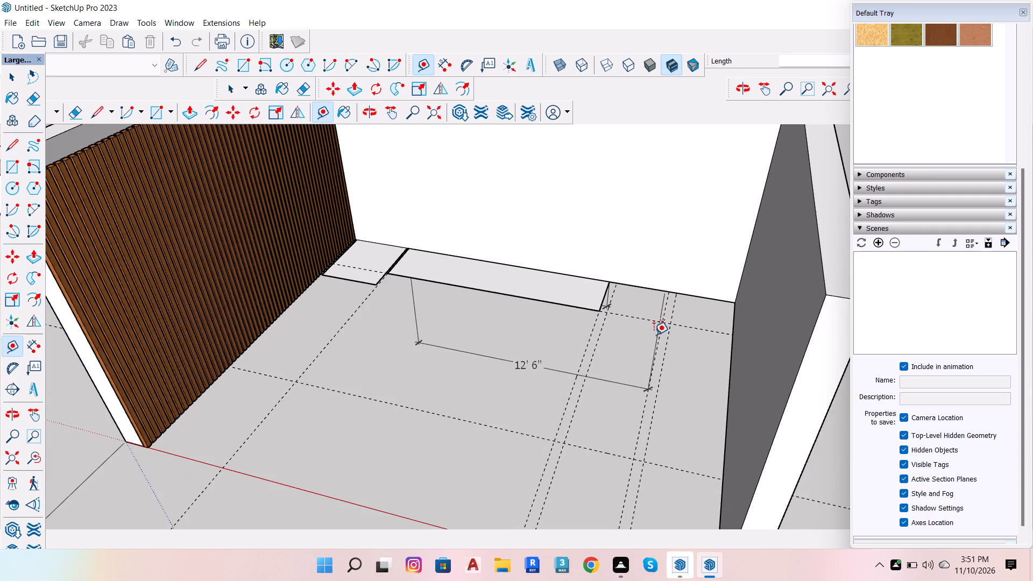
scroll(631, 444, "up", 4)
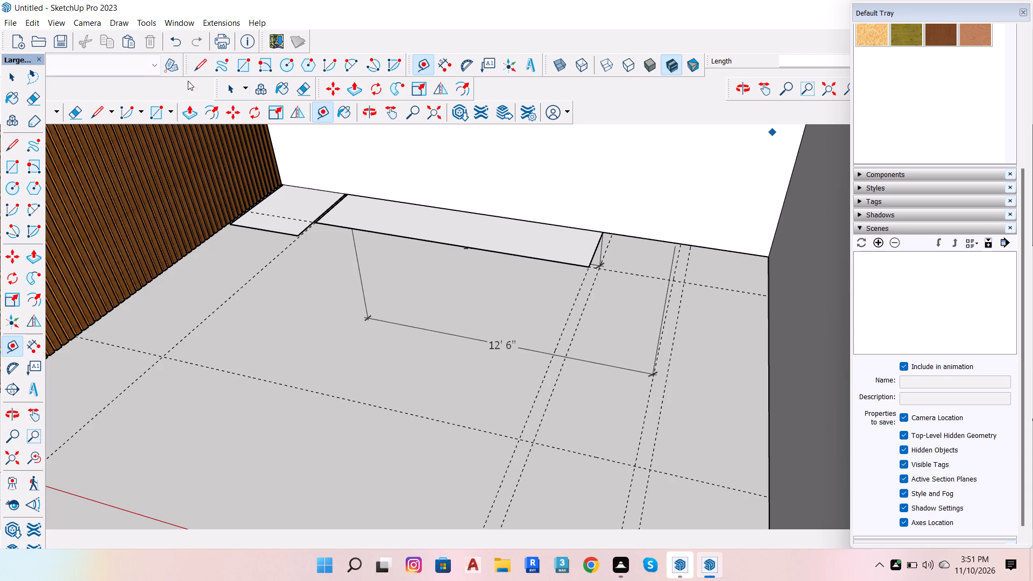
left_click(239, 65)
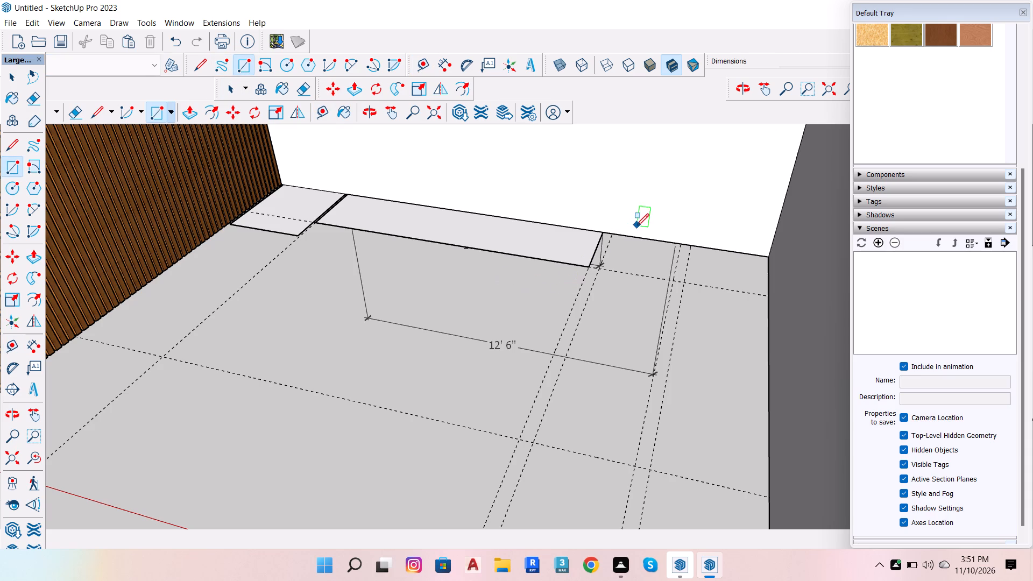
left_click(613, 236)
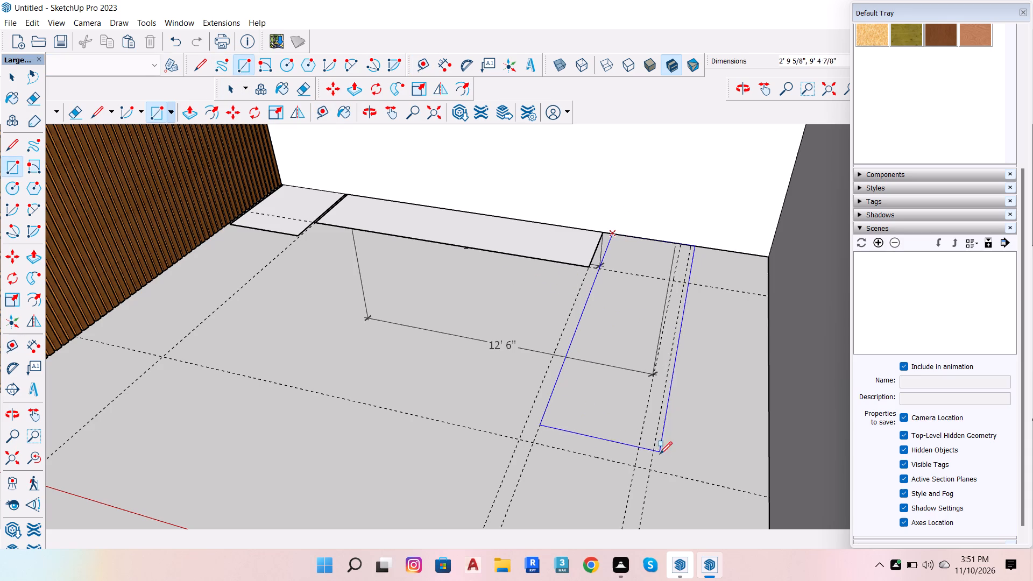
left_click(651, 472)
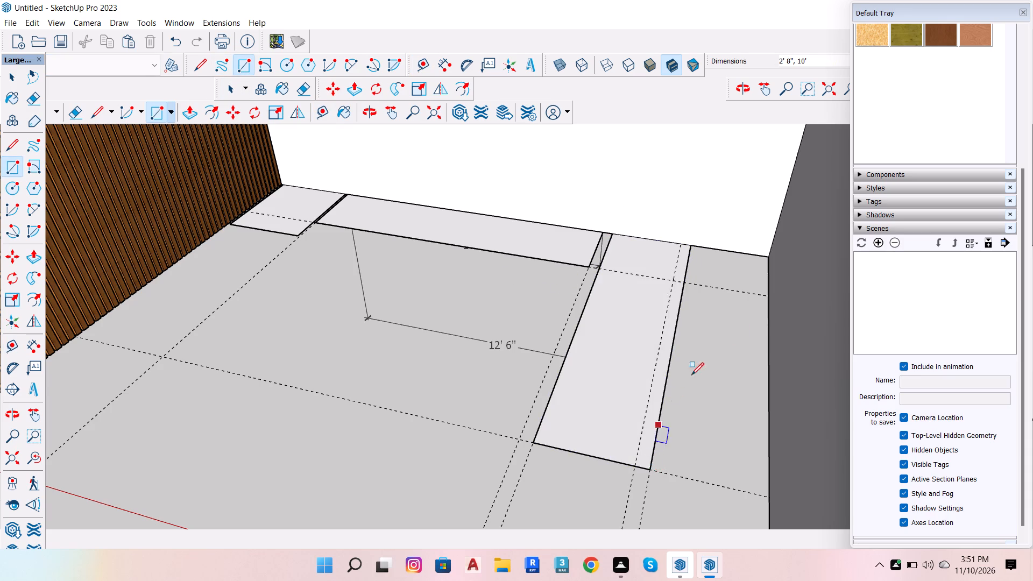
Make the 2'8" by 10' rectangle's face and edges into a group, and leave the group closed.
scroll(733, 337, "down", 7)
scroll(579, 270, "up", 7)
scroll(436, 219, "down", 6)
scroll(448, 342, "up", 6)
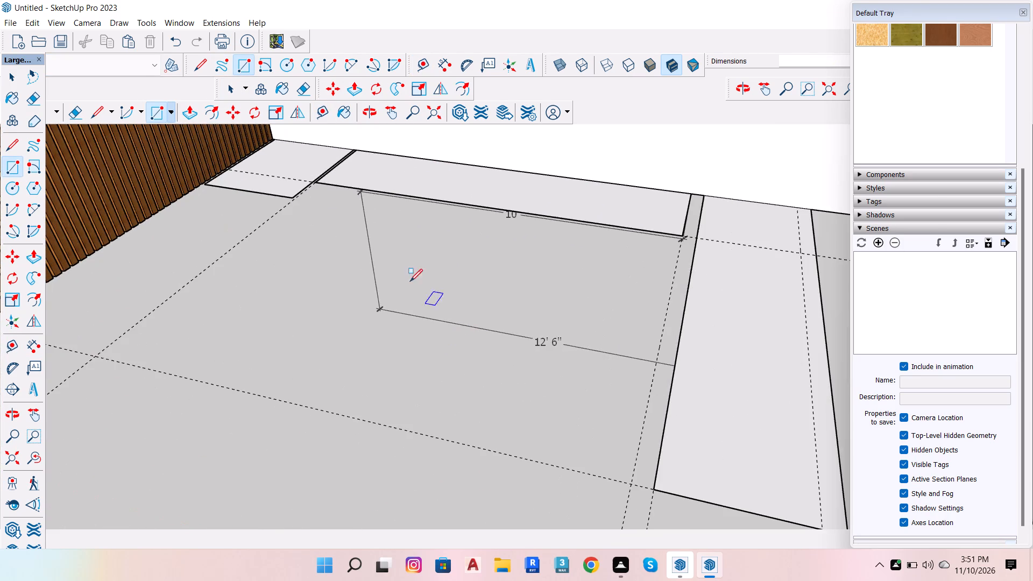
scroll(337, 202, "down", 5)
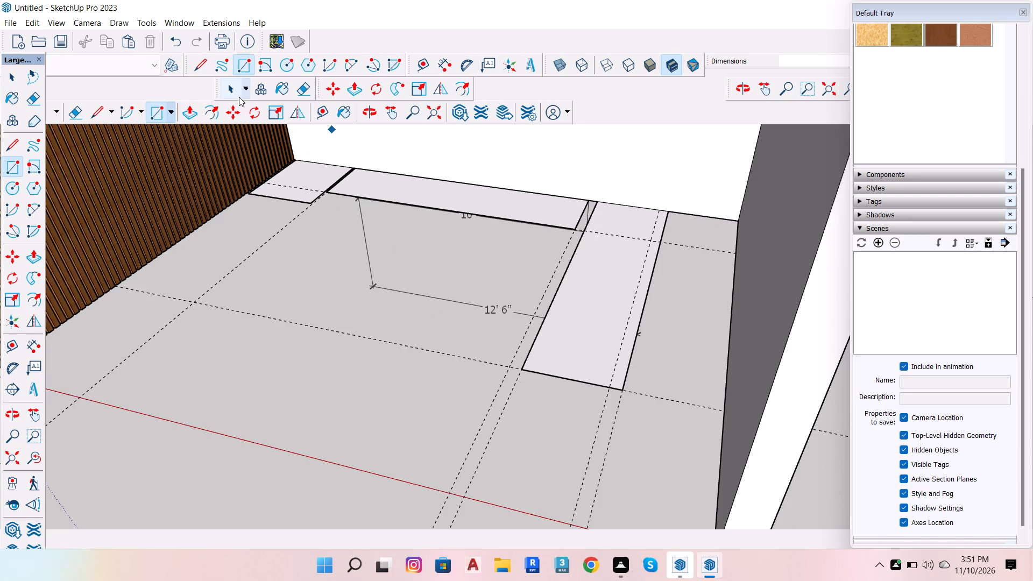
left_click(230, 91)
double_click(618, 340)
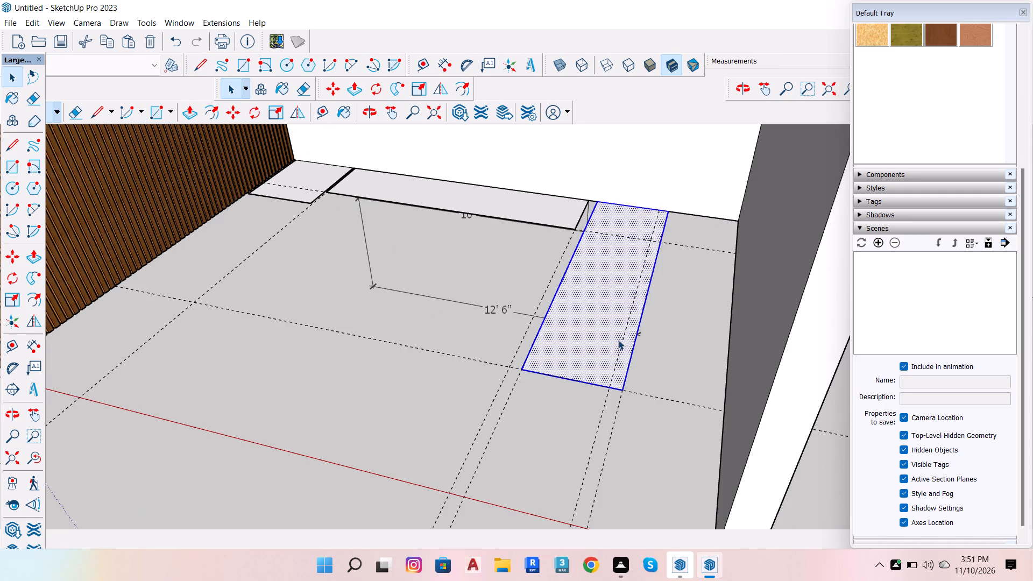
right_click(618, 340)
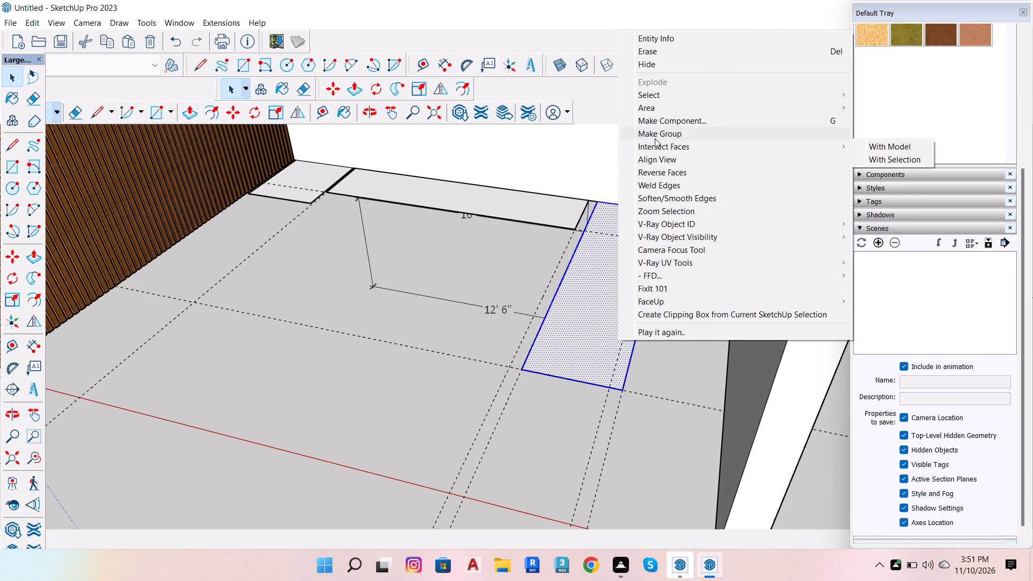
left_click(655, 138)
double_click(584, 310)
double_click(708, 399)
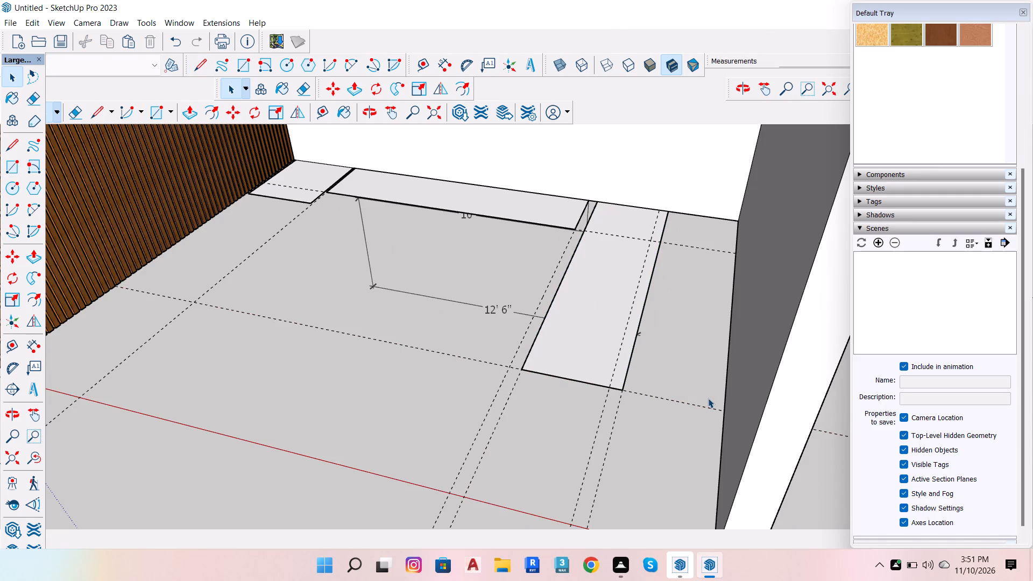
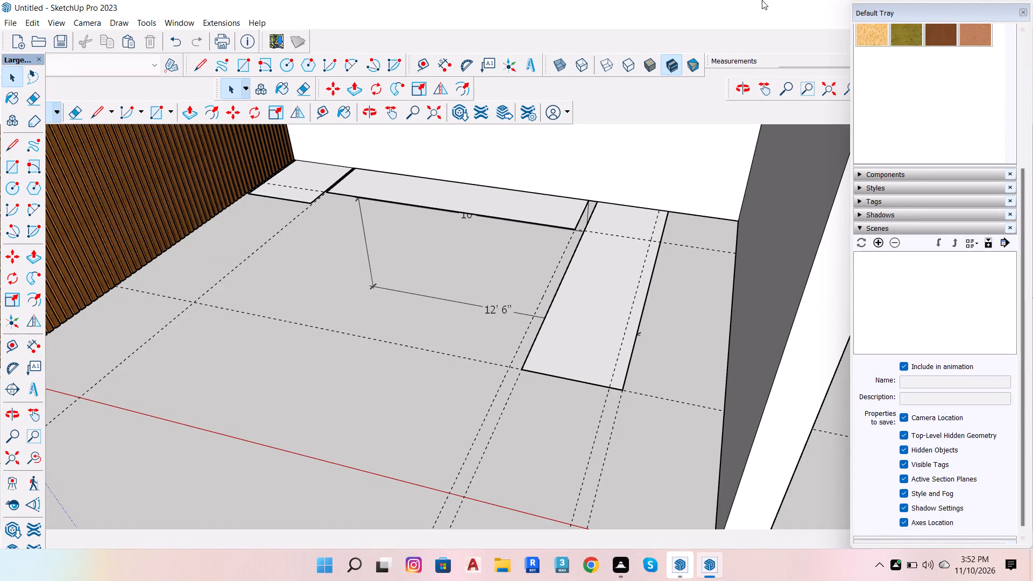
Raise the 2'8" by 10' rectangle straight up 3' off the floor, moving its face and edges inside its group.
scroll(670, 427, "down", 8)
scroll(572, 295, "up", 5)
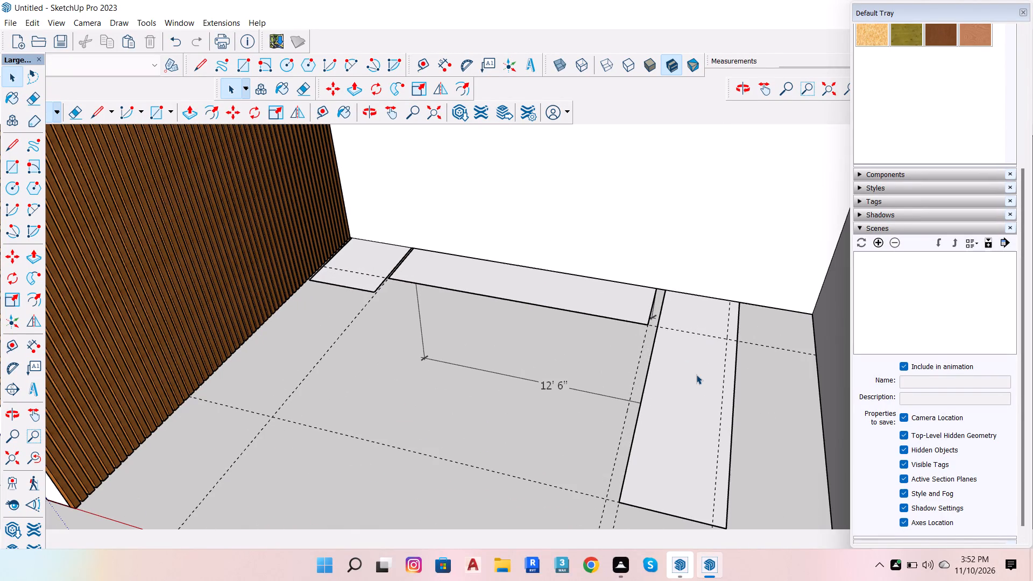
double_click(676, 360)
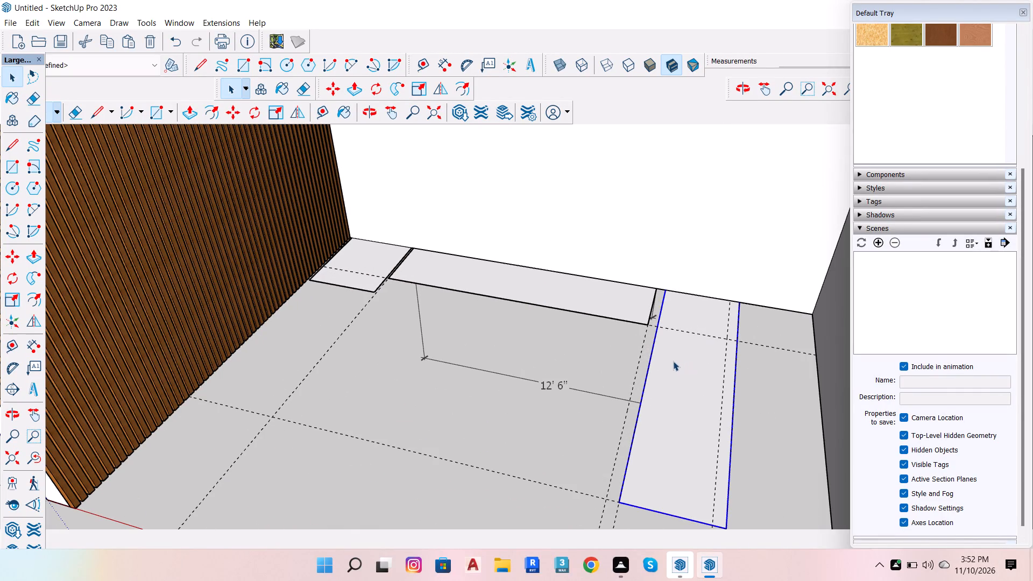
double_click(678, 378)
left_click(678, 378)
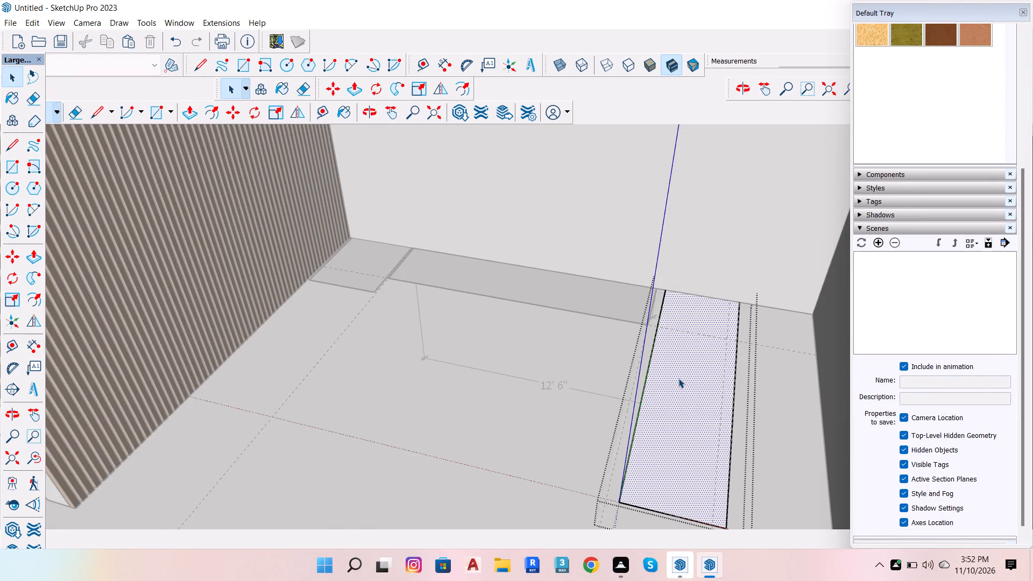
double_click(678, 378)
scroll(687, 350, "down", 7)
scroll(656, 443, "up", 5)
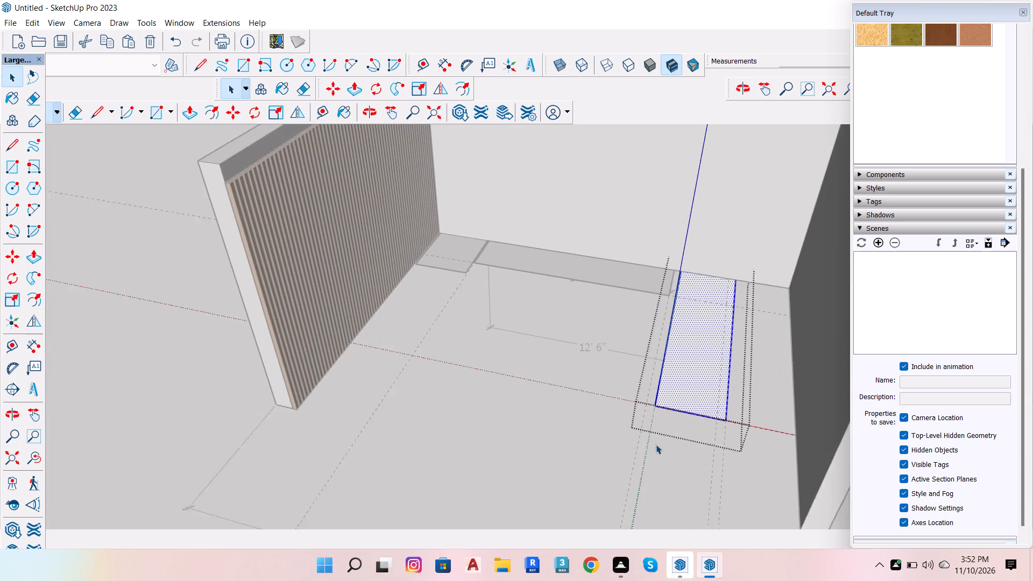
scroll(656, 444, "up", 2)
key("m")
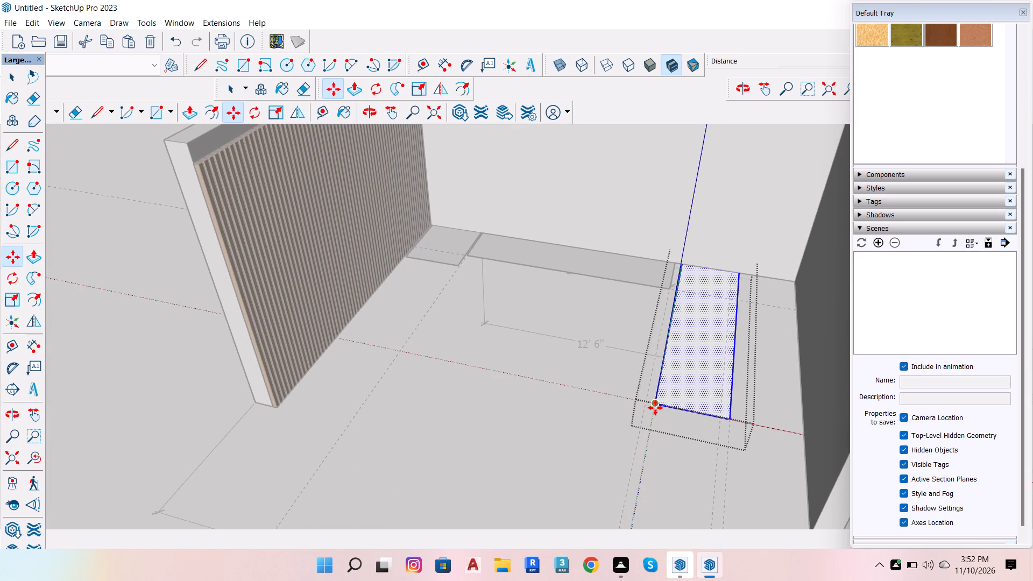
left_click(655, 407)
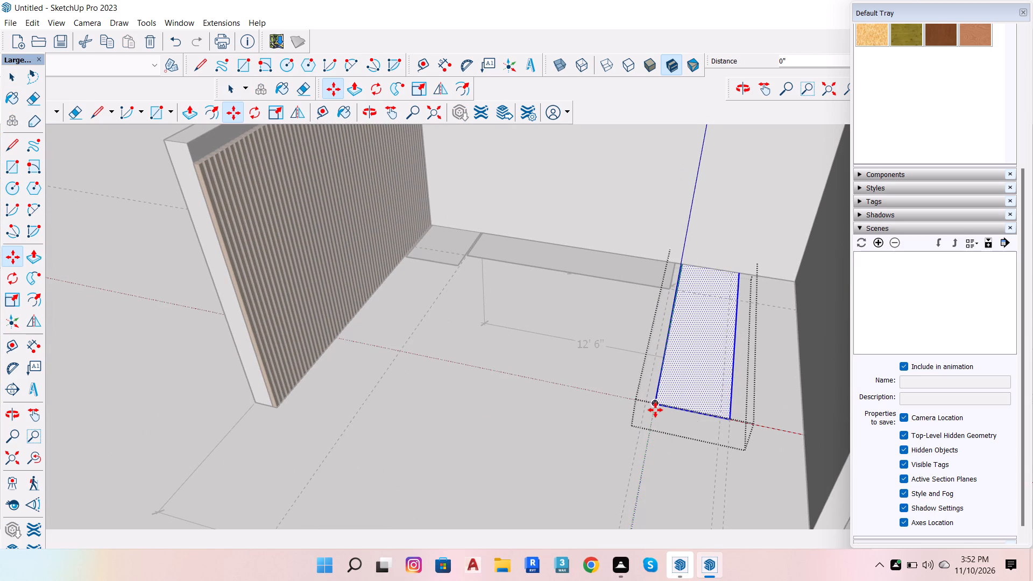
key("Up")
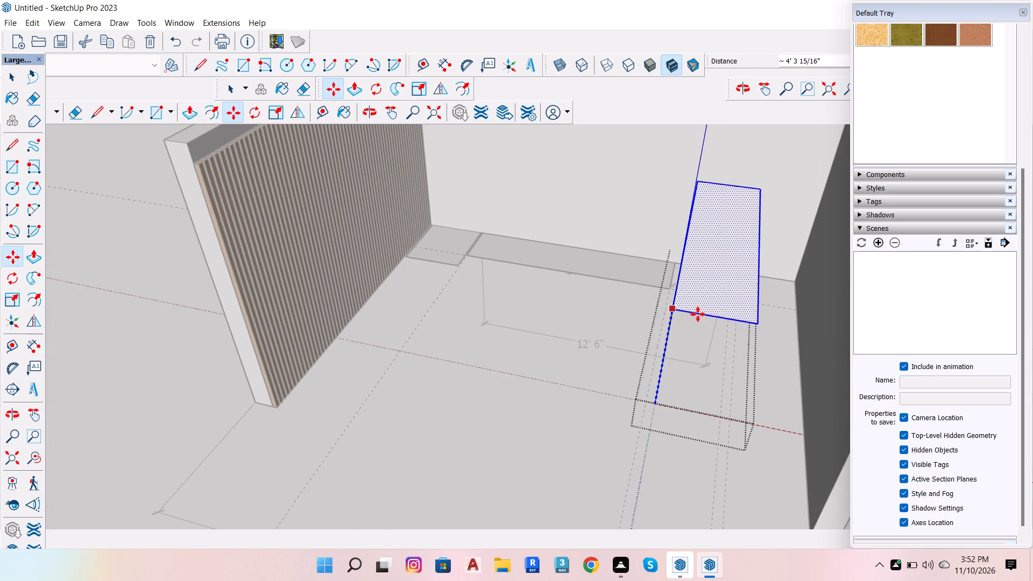
key("3")
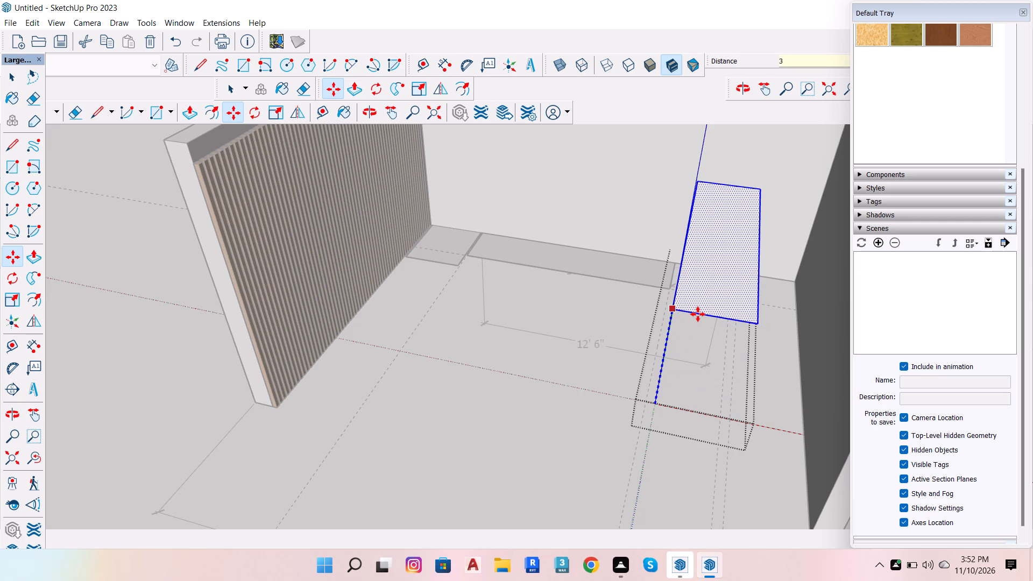
key("apostrophe")
key("Return")
key("space")
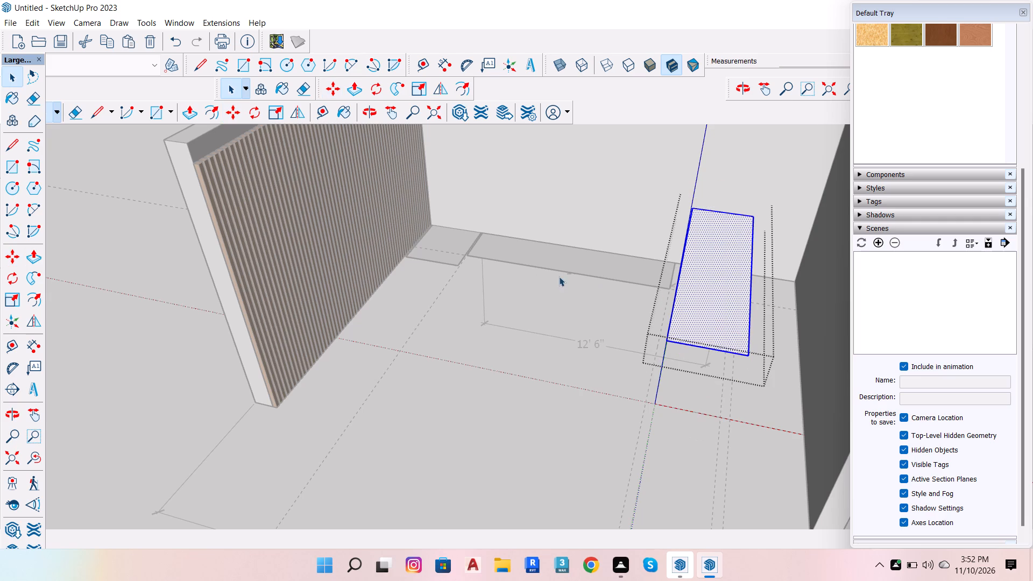
Raise the long back-wall rectangle vertically inside its group to the level of the raised 2'8" by 10' rectangle, and close the group.
left_click(644, 257)
scroll(647, 278, "up", 5)
double_click(639, 276)
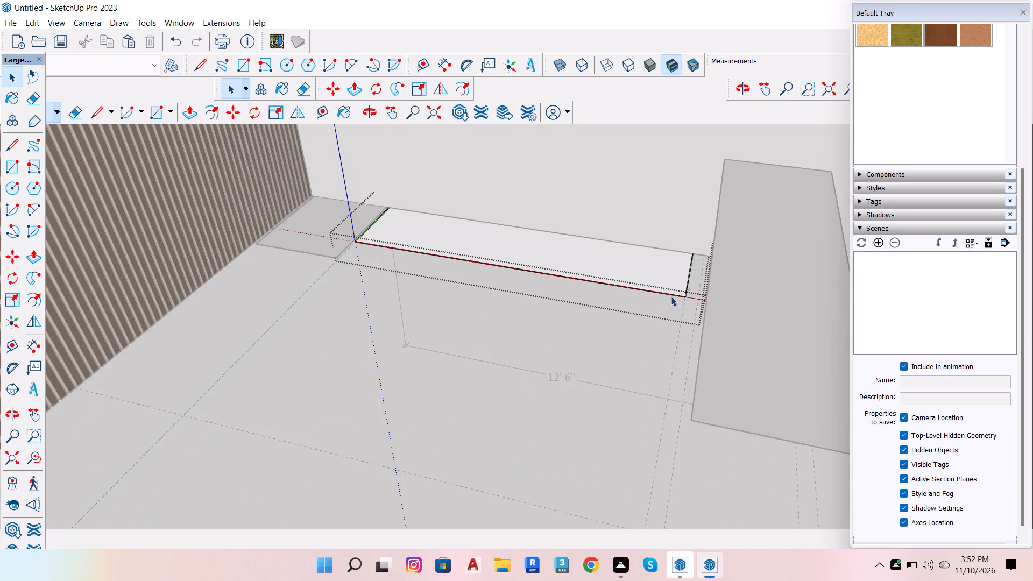
scroll(676, 294, "up", 5)
left_click(687, 290)
double_click(687, 290)
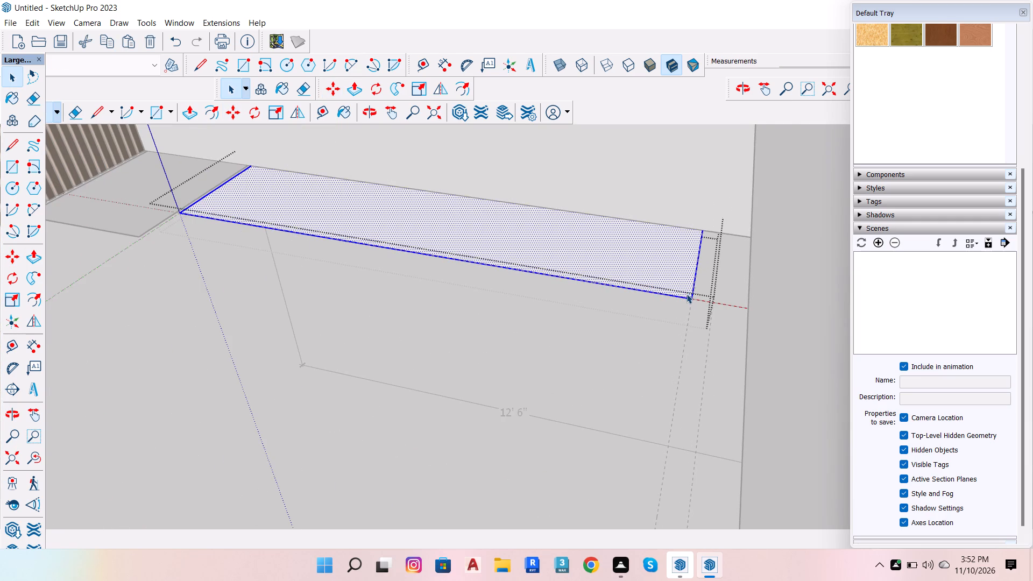
scroll(689, 300, "up", 4)
key("m")
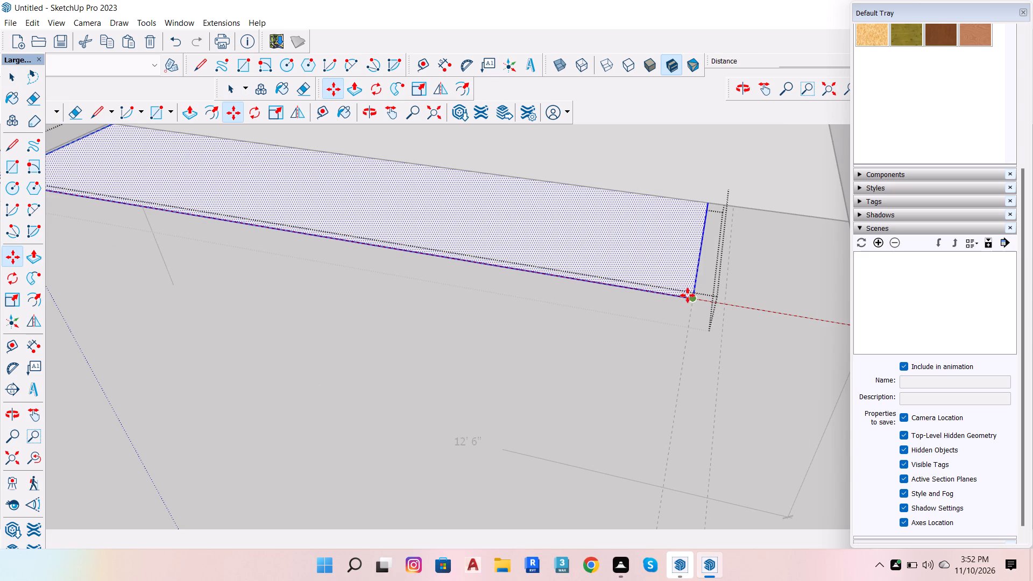
left_click(695, 300)
scroll(713, 257, "down", 6)
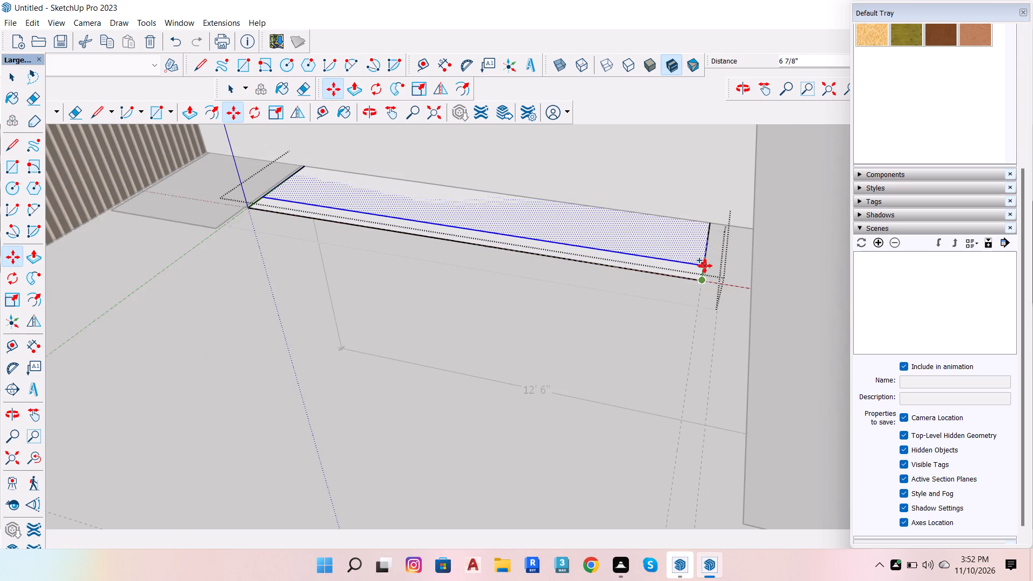
key("space")
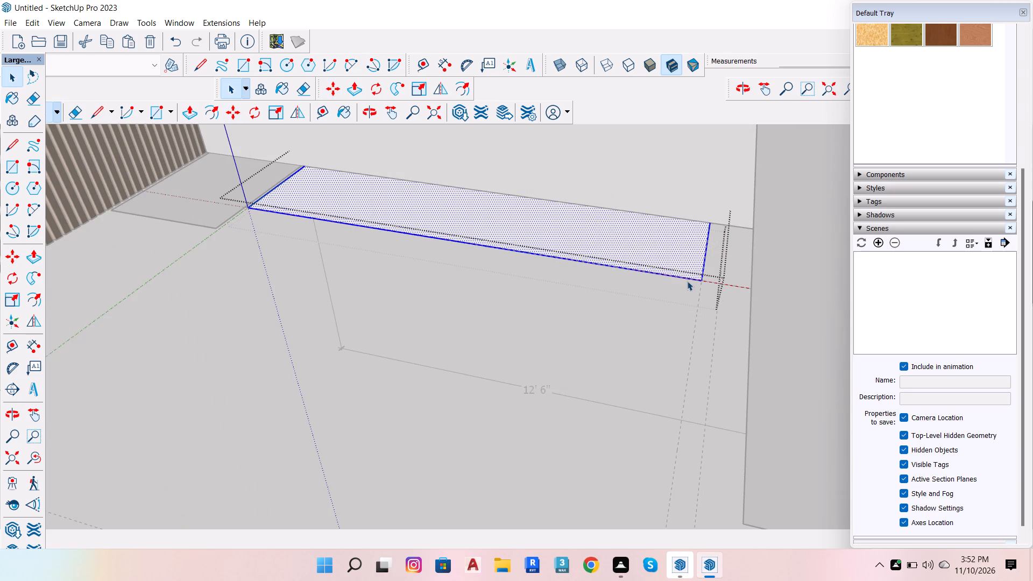
key("m")
left_click(709, 281)
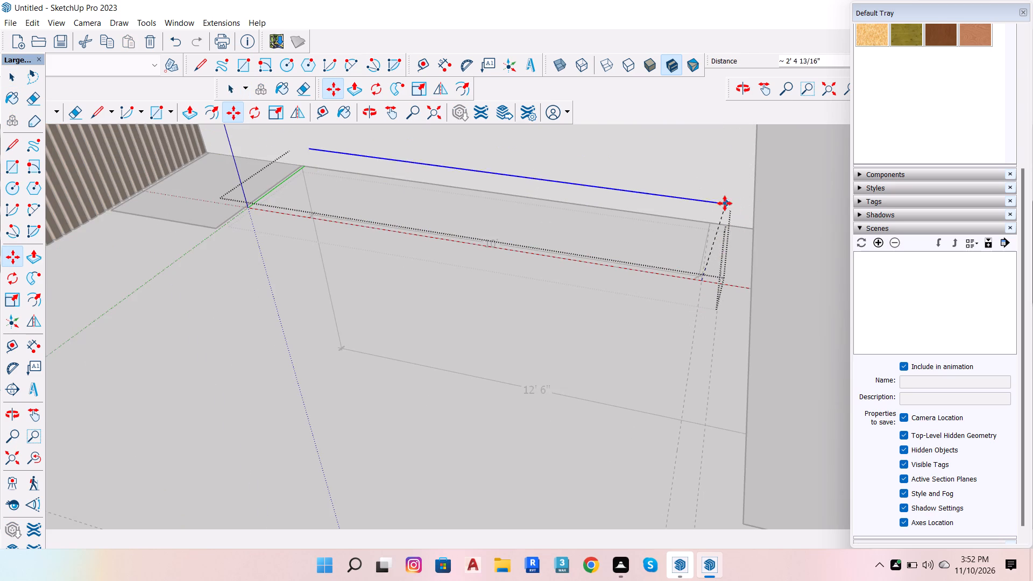
key("Up")
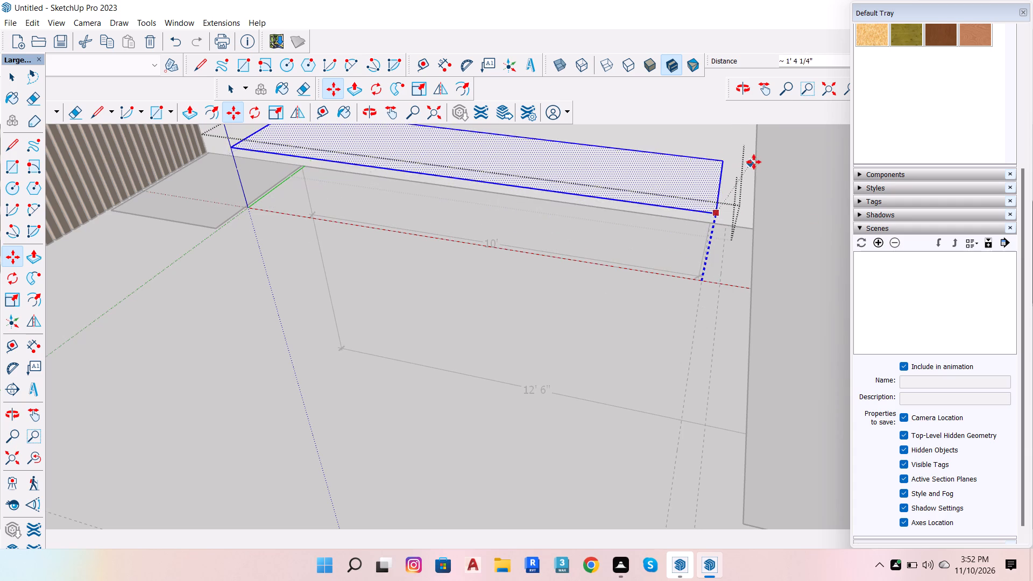
scroll(744, 172, "down", 7)
scroll(759, 235, "down", 7)
scroll(752, 154, "up", 3)
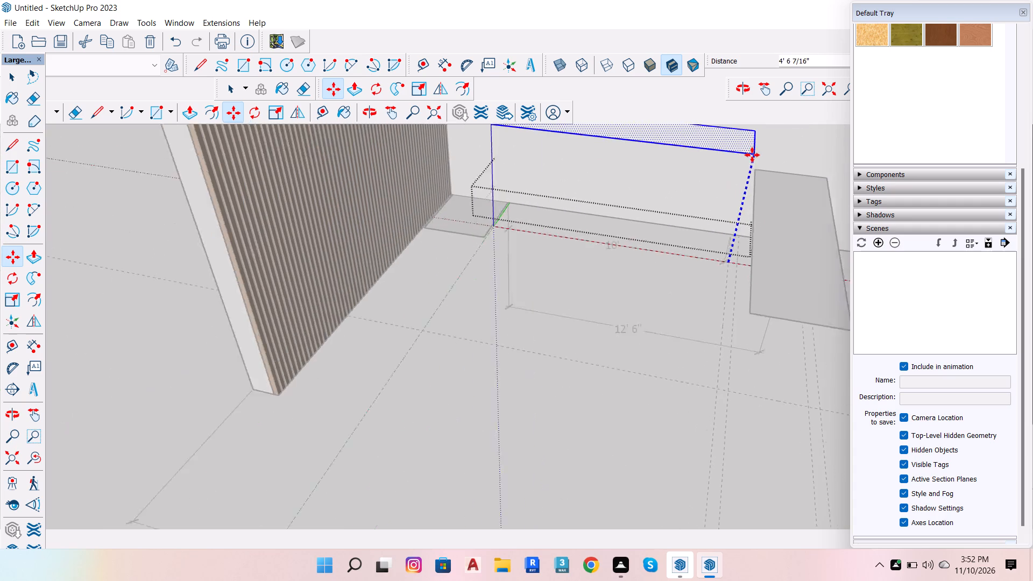
scroll(752, 155, "up", 2)
left_click(756, 201)
scroll(718, 308, "down", 6)
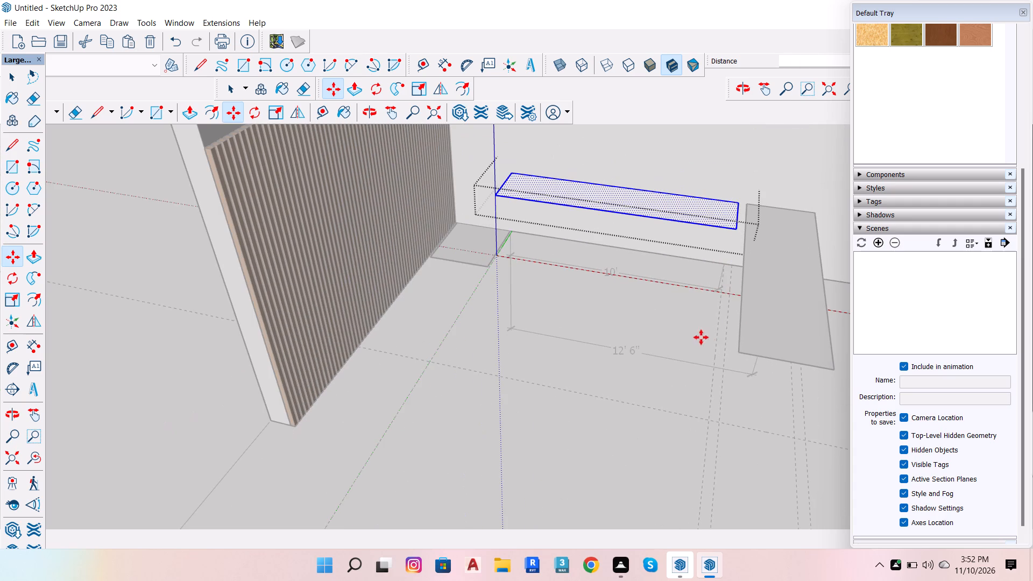
key("space")
left_click(572, 285)
Push/Pull the raised back-wall rectangle's face 2'8" downward inside its group to form a box, and close the group.
scroll(575, 313, "down", 7)
scroll(634, 297, "up", 4)
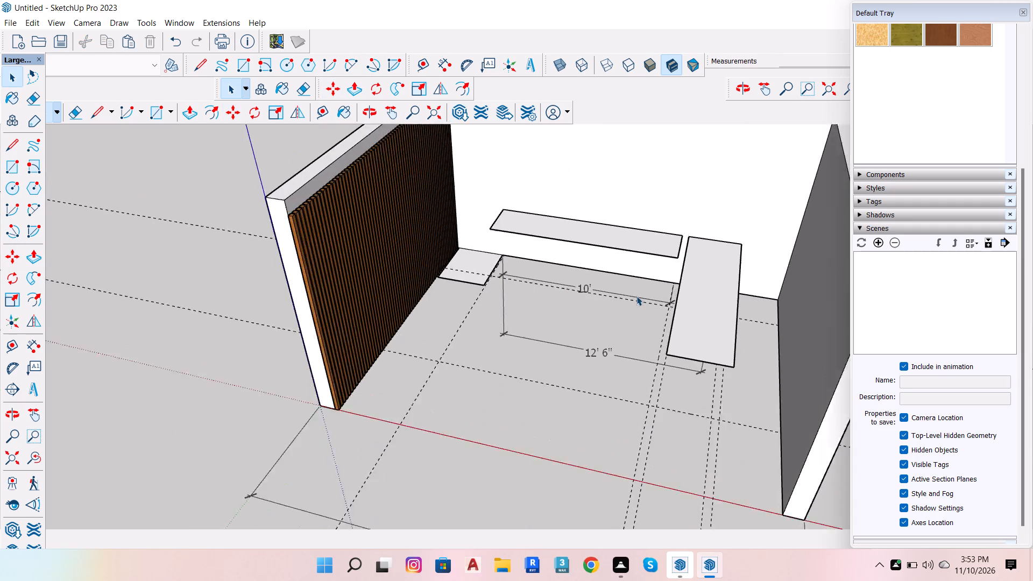
scroll(636, 296, "up", 2)
scroll(632, 304, "down", 7)
scroll(613, 258, "up", 8)
left_click(615, 272)
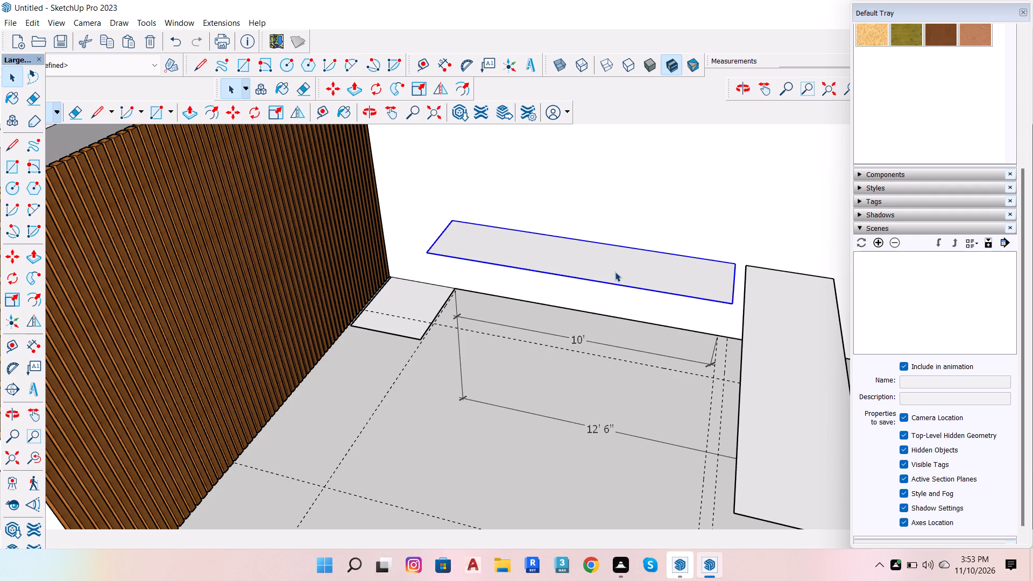
left_click(615, 272)
double_click(615, 272)
left_click(615, 272)
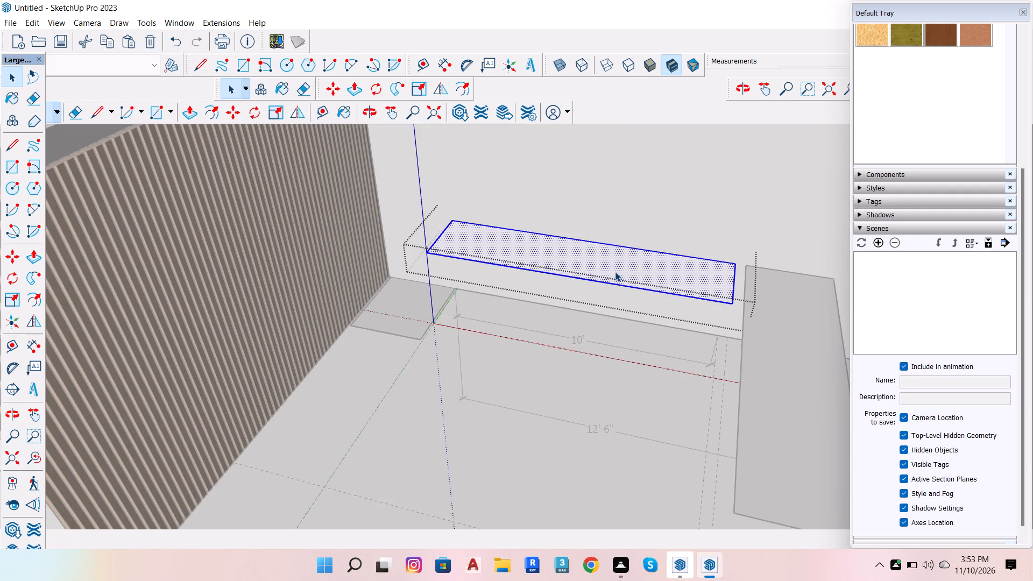
key("p")
left_click(617, 272)
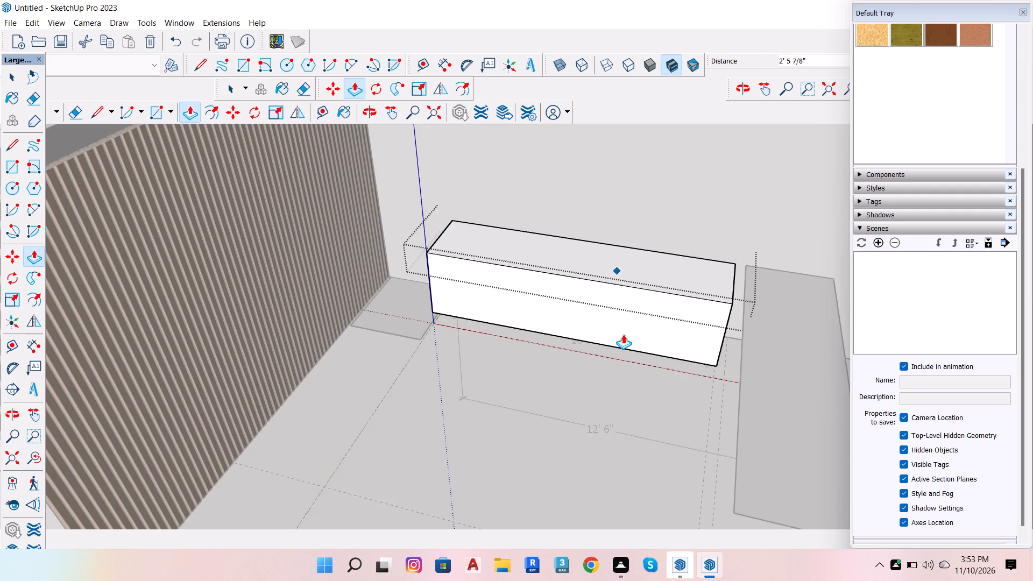
scroll(623, 334, "up", 2)
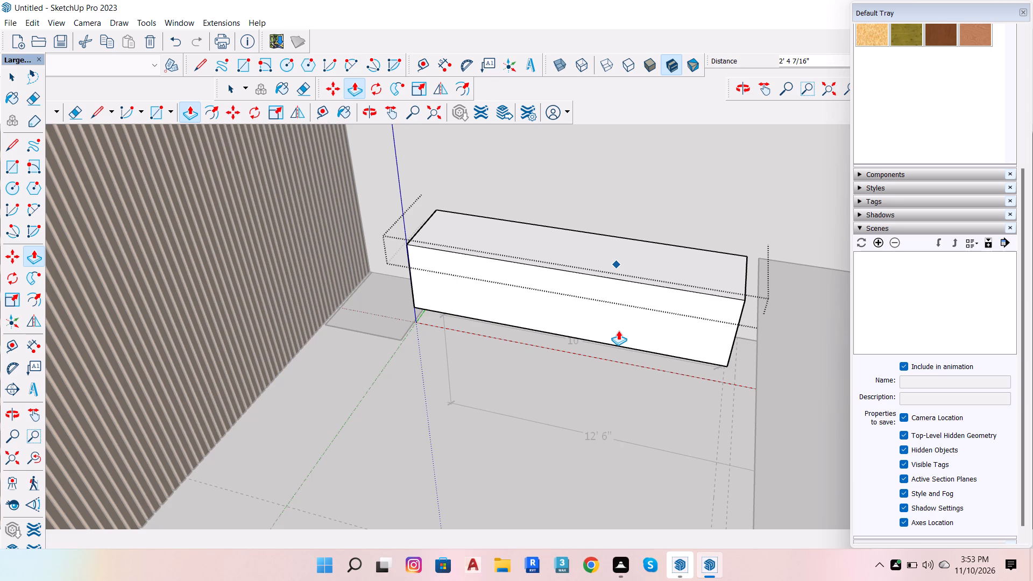
type("2'")
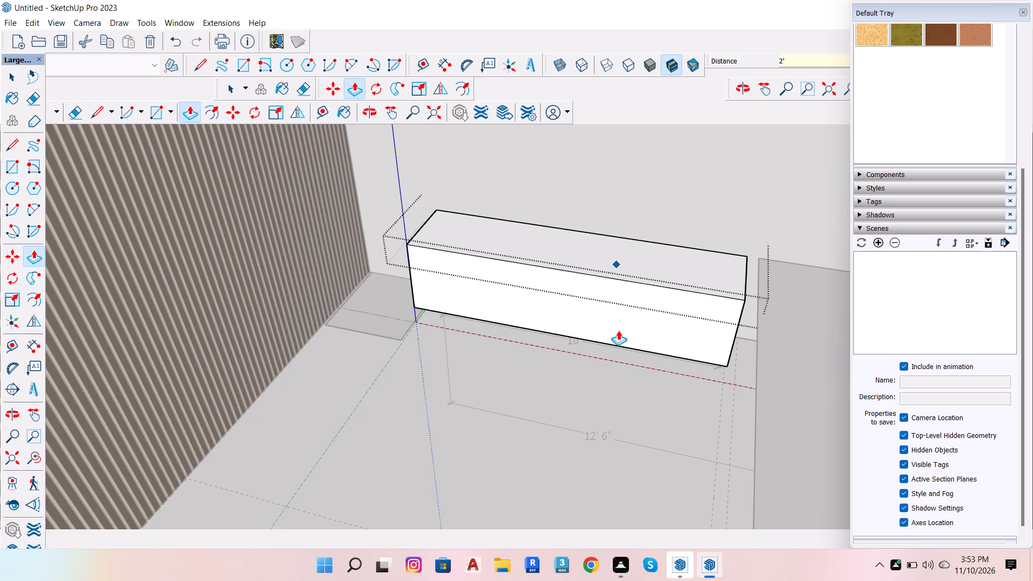
key("8")
key("Return")
key("space")
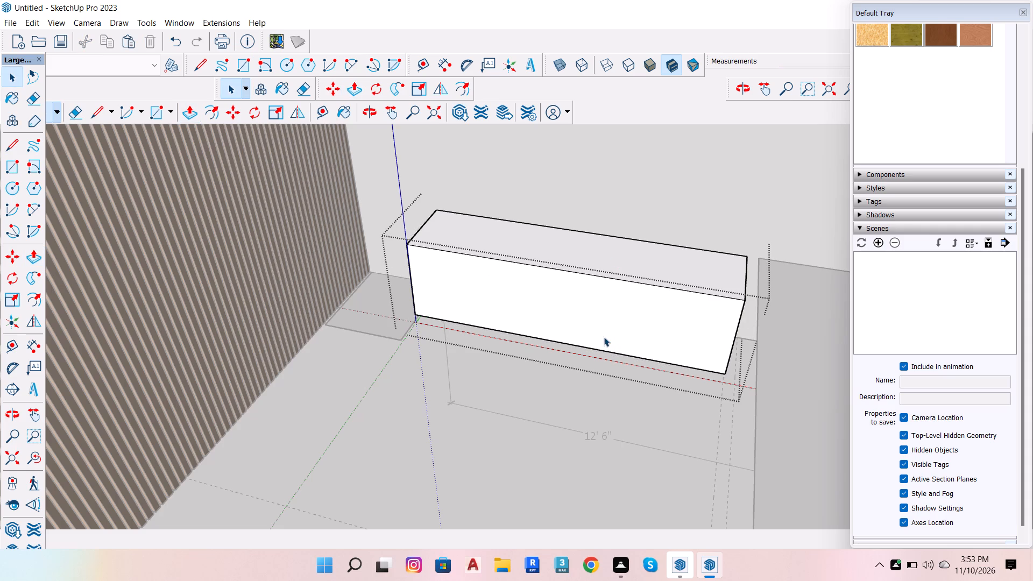
scroll(726, 320, "down", 5)
left_click(659, 446)
Draw a 9'11" by 2'4" floor rectangle beneath the back-wall box, from the wall-side guide intersection to the opposite front guide intersection.
scroll(706, 387, "up", 6)
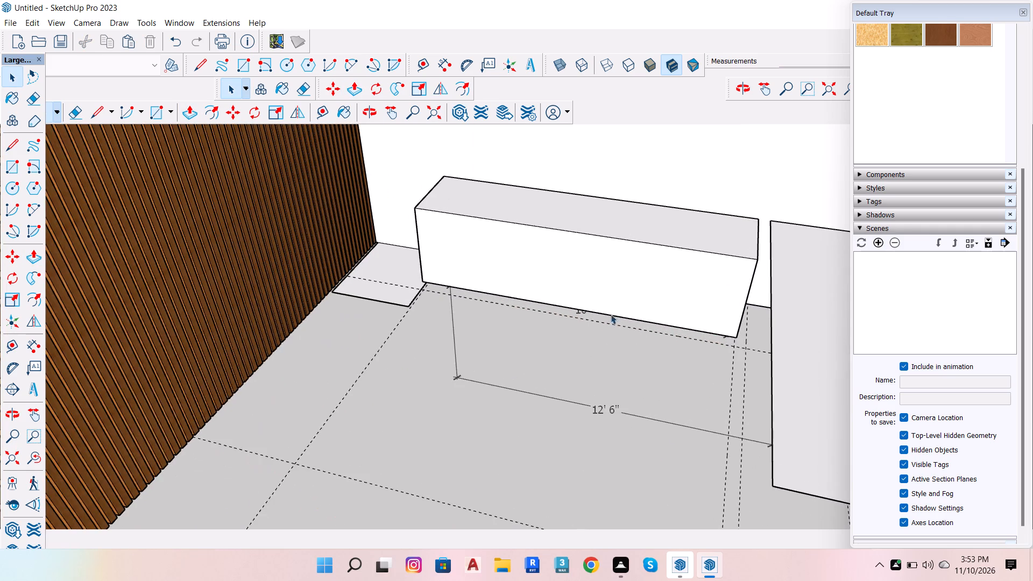
scroll(592, 320, "up", 3)
key("o")
left_click_drag(575, 315, 571, 127)
scroll(495, 332, "up", 5)
scroll(391, 307, "up", 6)
left_click_drag(392, 303, 465, 325)
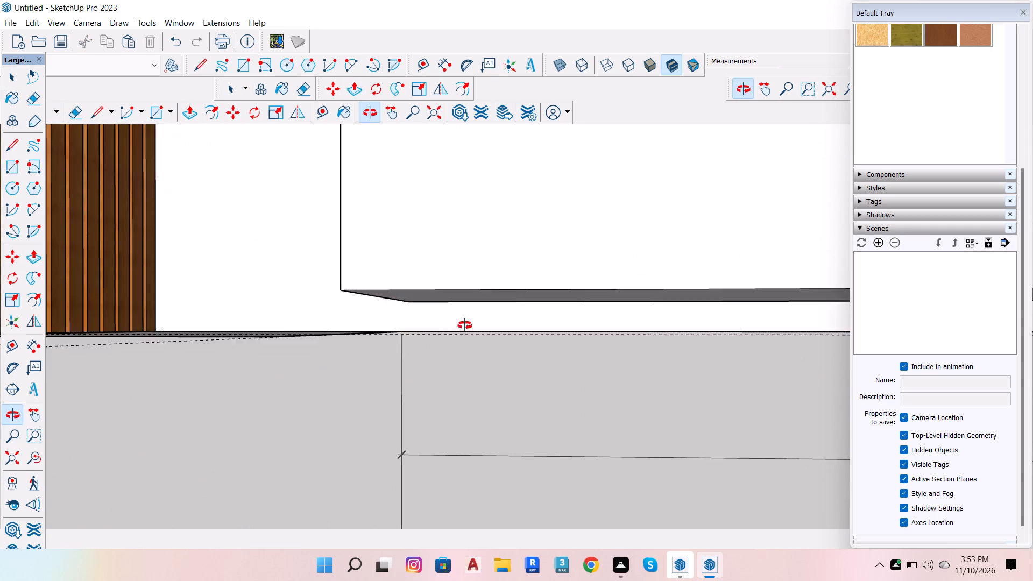
left_click_drag(465, 325, 497, 339)
key("space")
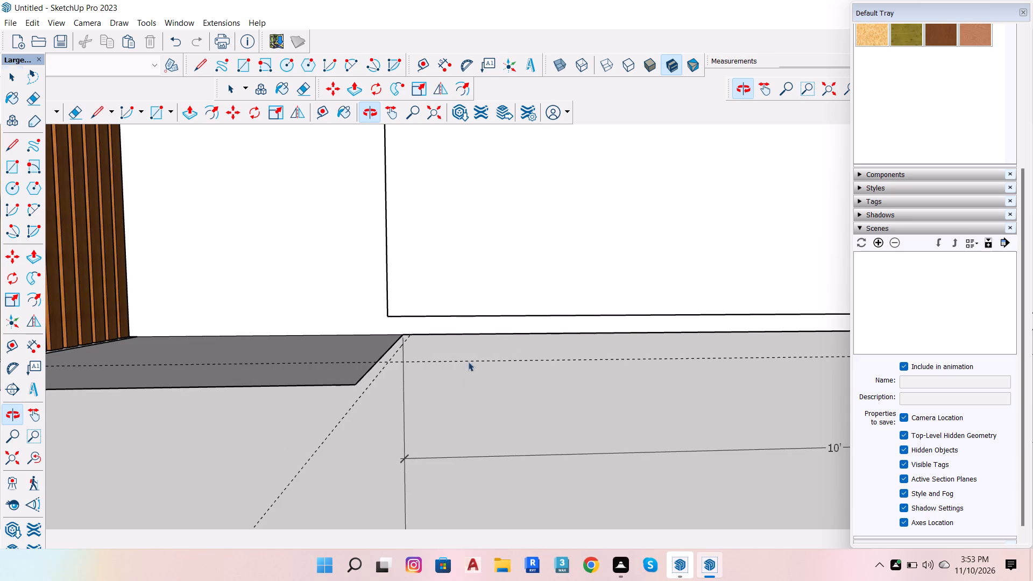
scroll(460, 416, "down", 5)
scroll(499, 341, "up", 10)
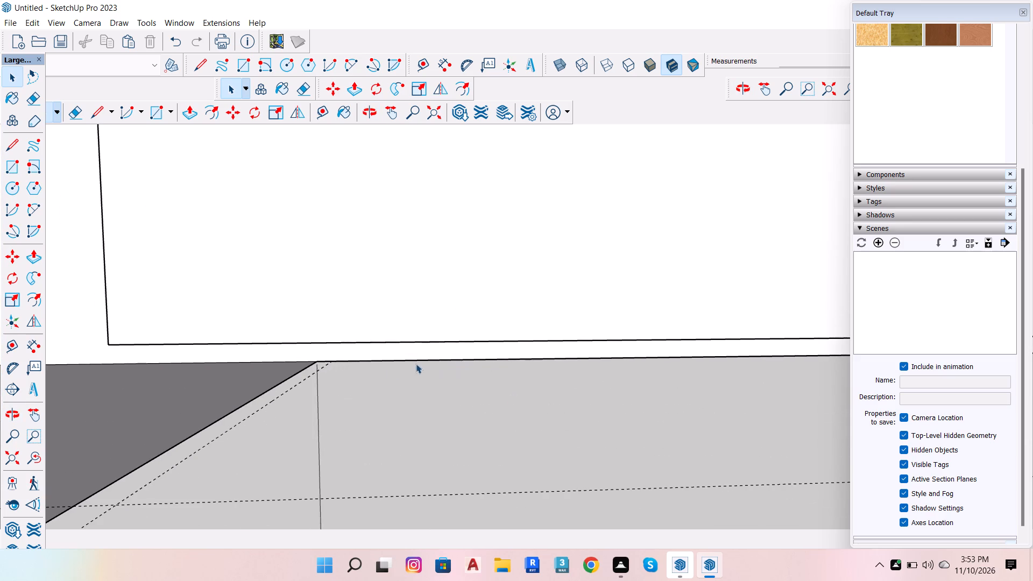
scroll(335, 370, "down", 4)
scroll(328, 363, "up", 3)
key("r")
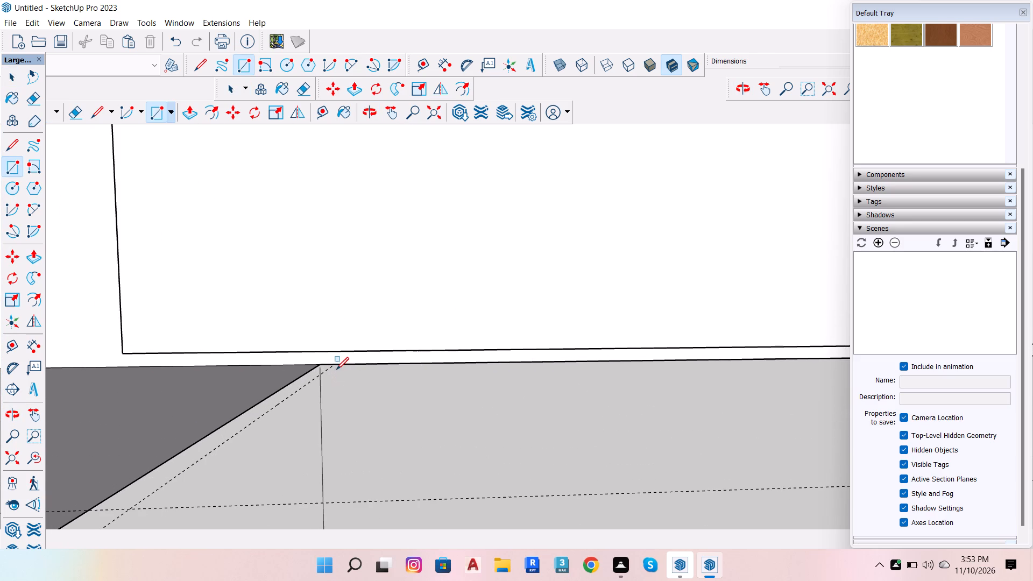
left_click(336, 364)
scroll(343, 405, "down", 13)
scroll(398, 441, "down", 7)
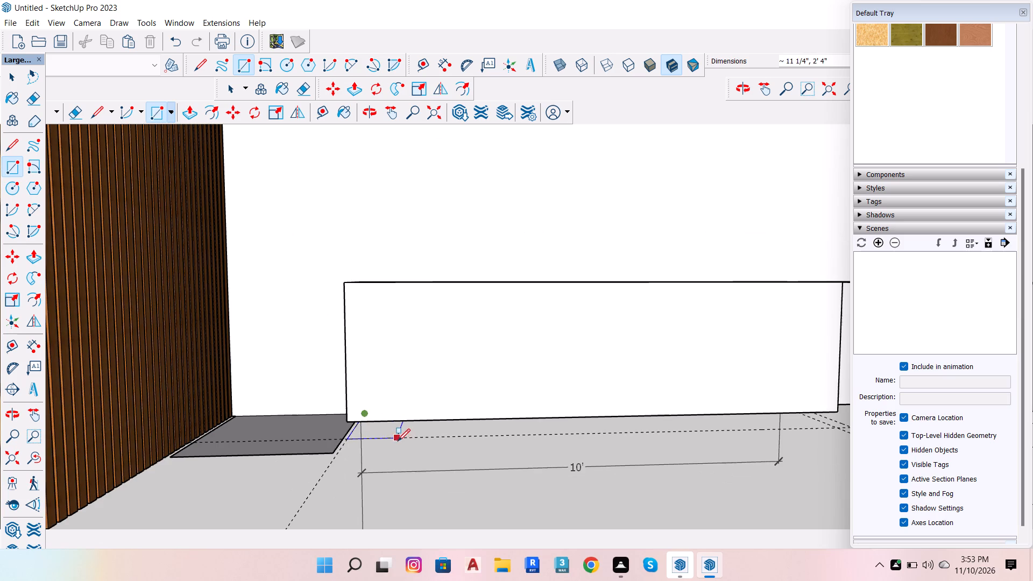
scroll(854, 416, "up", 11)
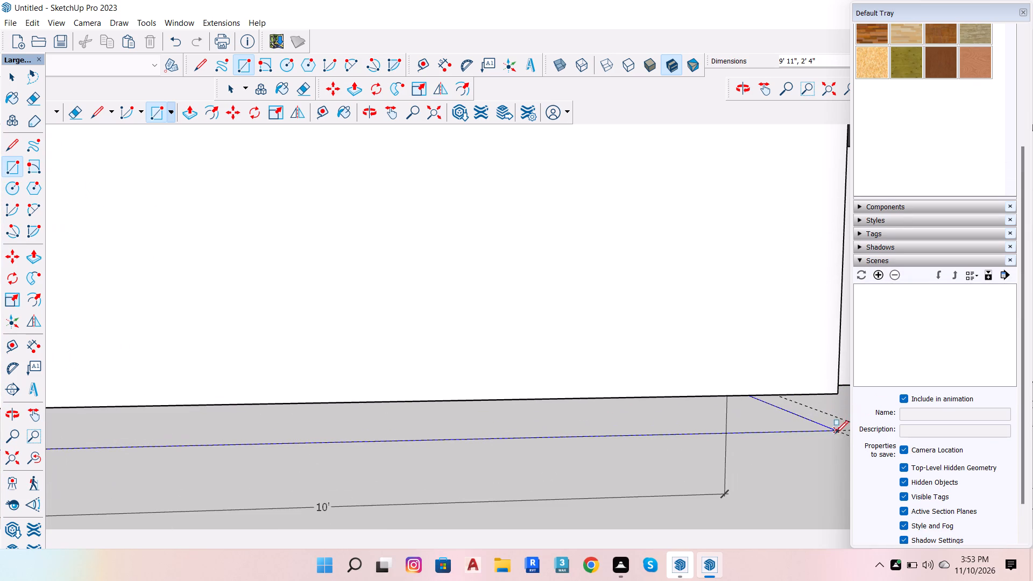
left_click(838, 430)
Make the 9'11" by 2'4" floor rectangle's face and edges into a group.
key("space")
double_click(776, 427)
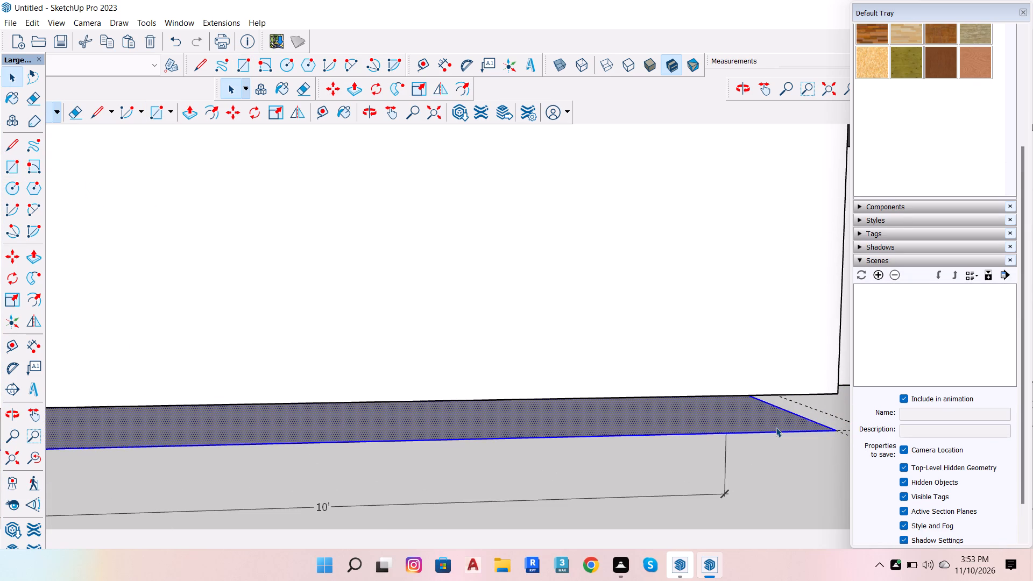
right_click(776, 427)
left_click(824, 232)
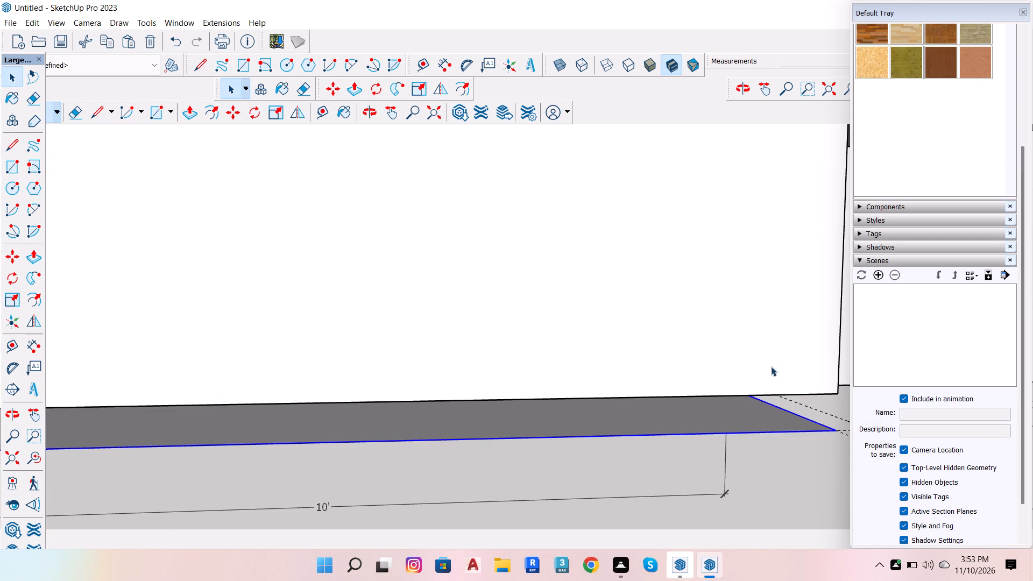
Push/Pull the floor rectangle's face upward inside its group to the underside of the back-wall box.
double_click(763, 417)
left_click(763, 417)
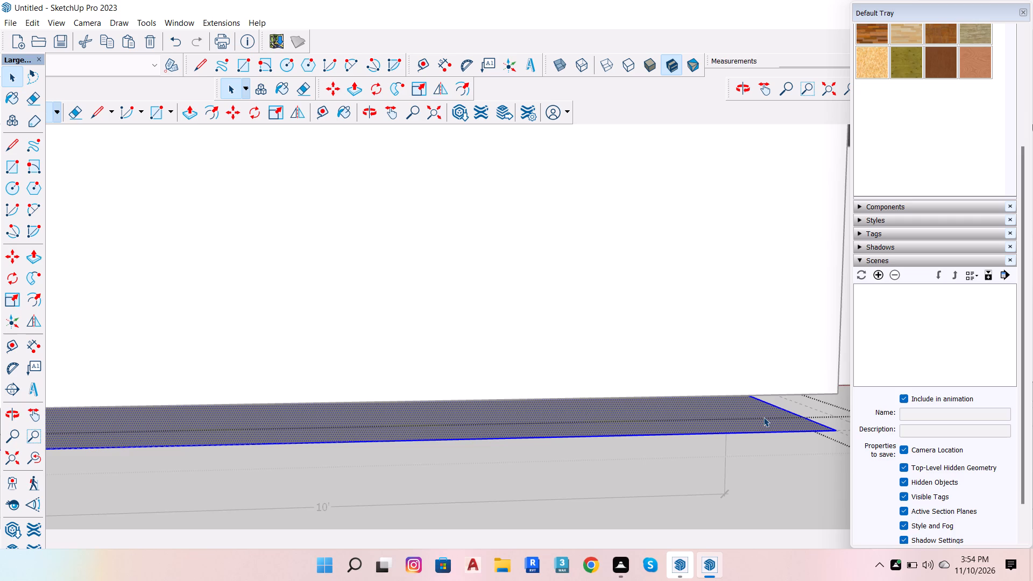
key("p")
left_click(763, 417)
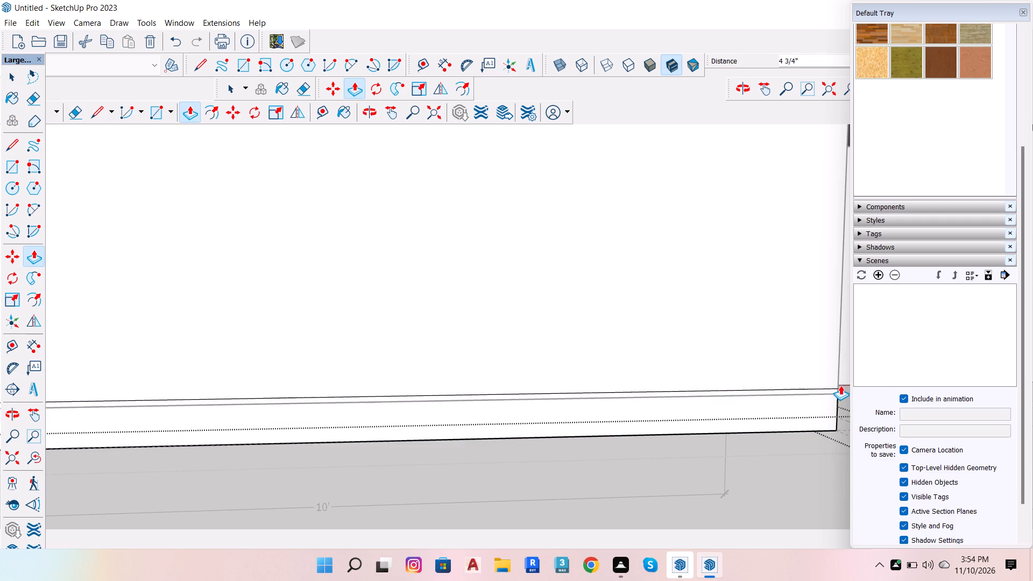
left_click(840, 391)
Push/Pull the front face of the base beneath the back-wall box 2" inward, and close the group.
scroll(741, 440, "down", 7)
key("space")
left_click(722, 435)
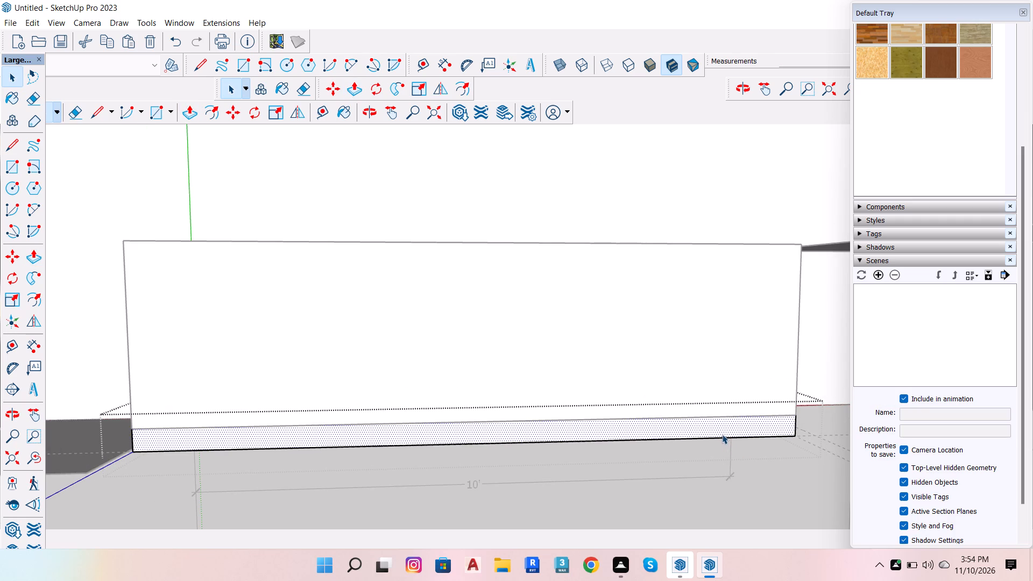
key("p")
left_click(727, 436)
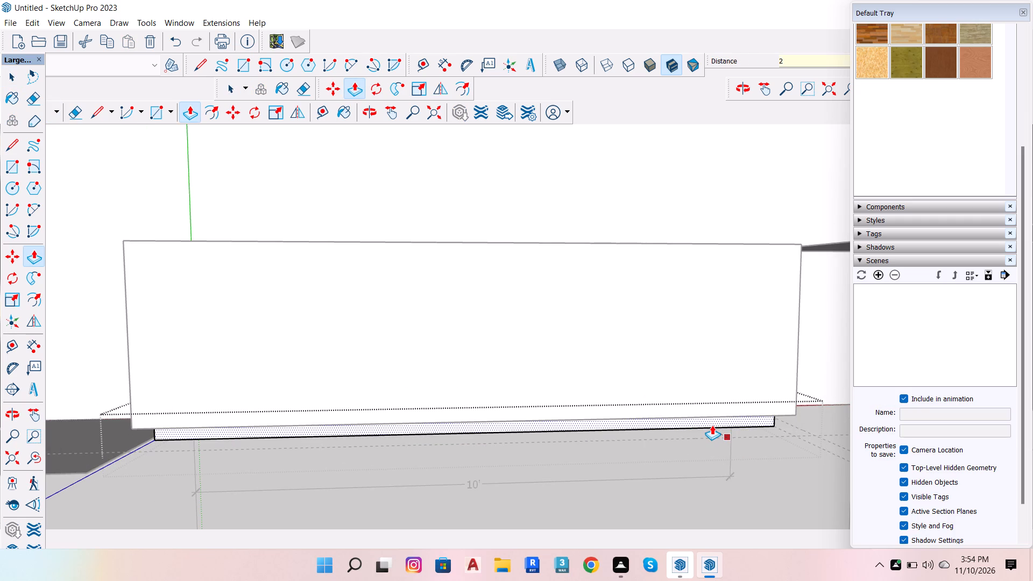
key("2")
key("Return")
key("space")
scroll(588, 418, "down", 6)
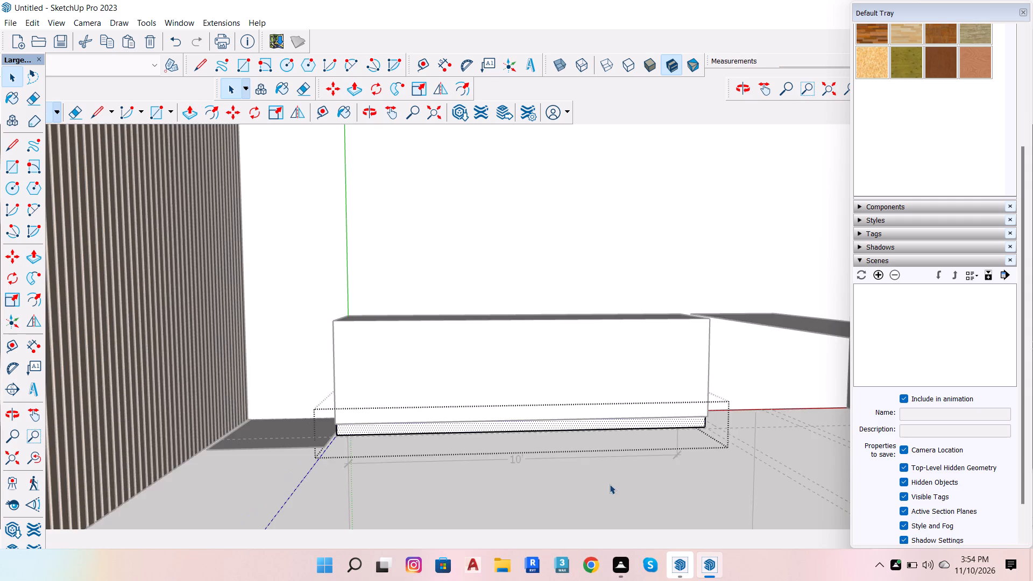
left_click(610, 484)
Copy the raised 2'8" by 10' rectangle group 3' straight down onto the floor.
scroll(713, 374, "up", 5)
scroll(690, 423, "down", 7)
scroll(767, 364, "up", 3)
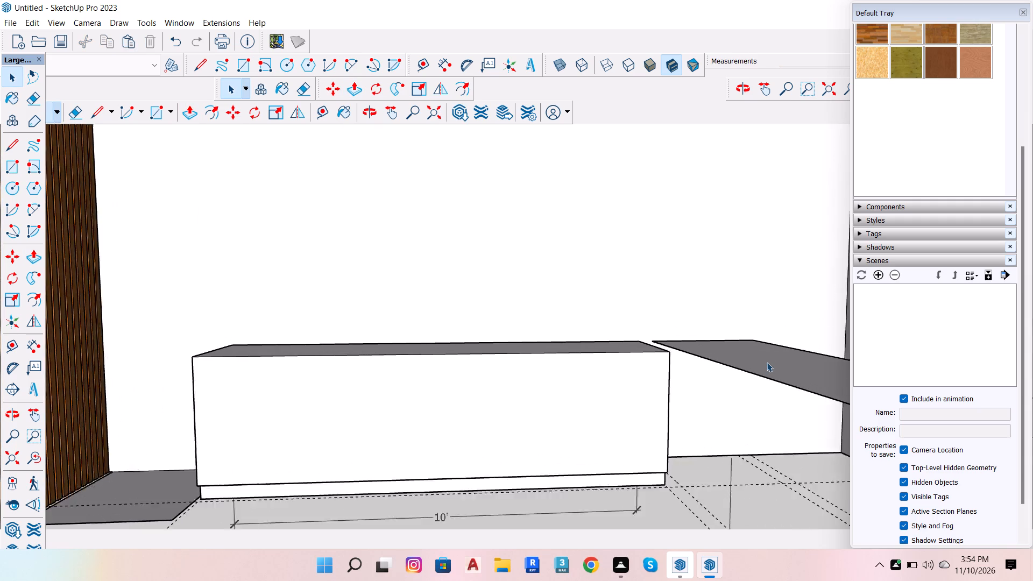
scroll(767, 362, "up", 1)
left_click(767, 362)
scroll(435, 424, "down", 6)
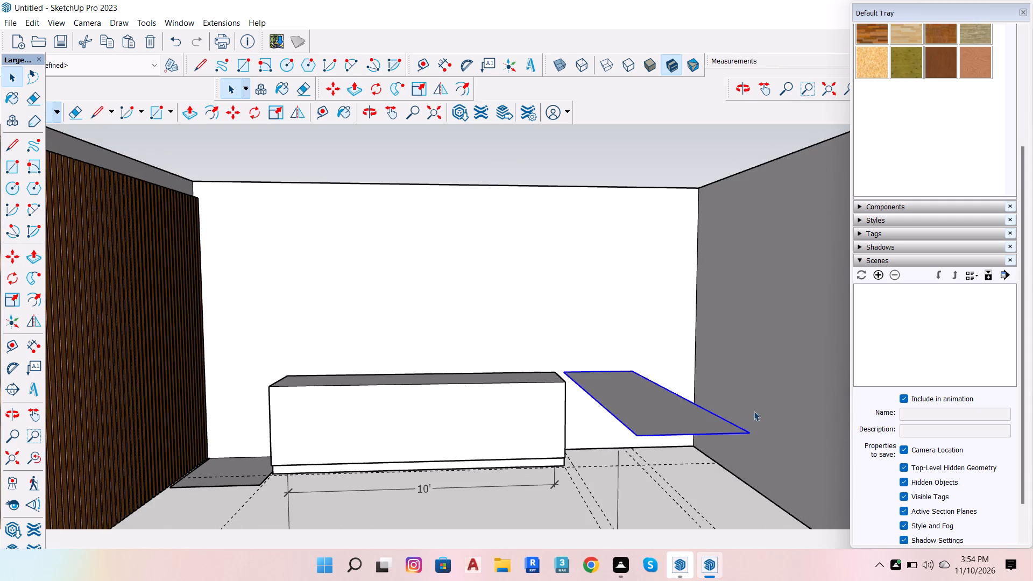
scroll(729, 393, "down", 4)
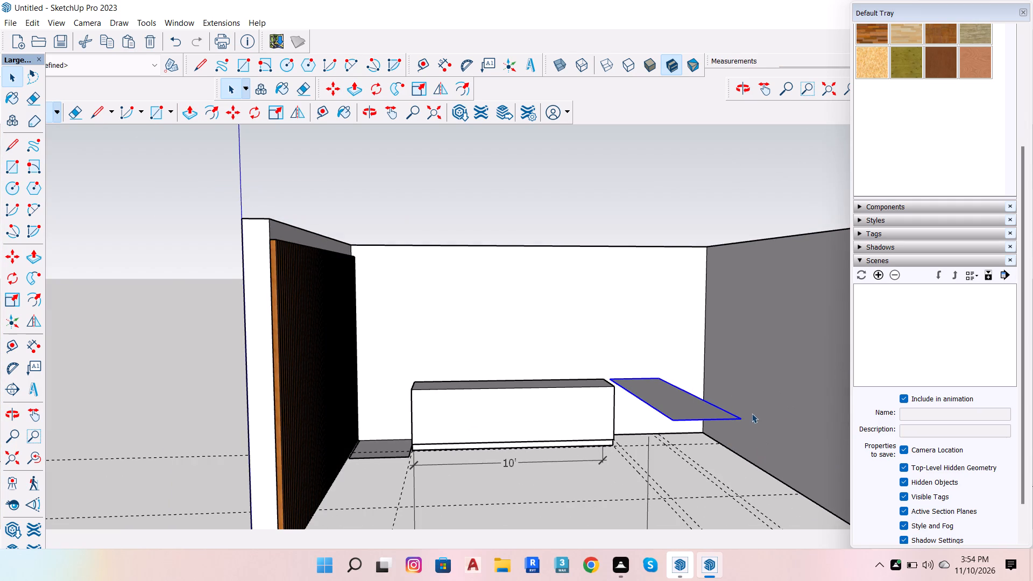
key("m")
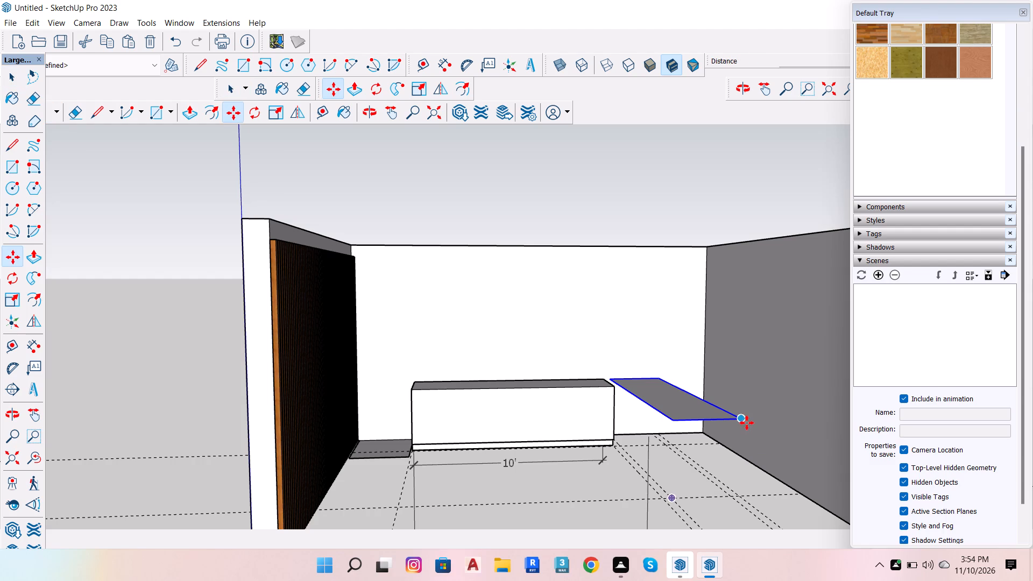
left_click(742, 421)
scroll(728, 490, "up", 4)
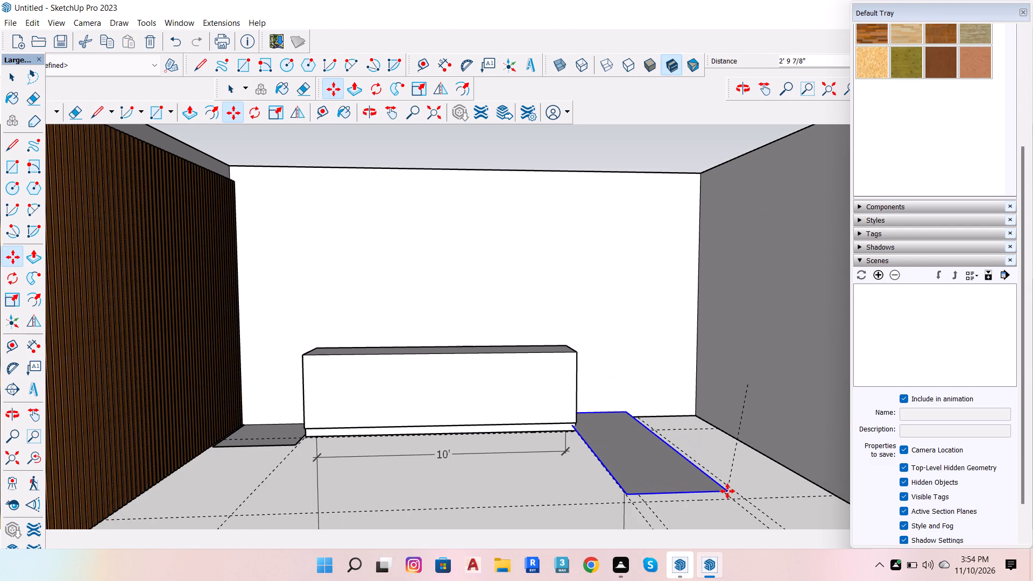
scroll(728, 491, "up", 5)
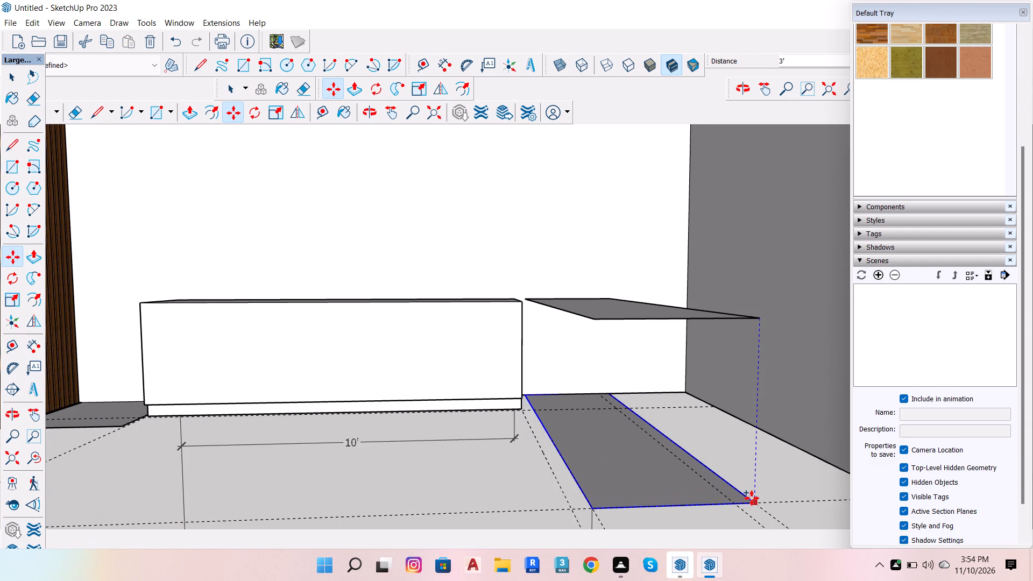
left_click(751, 503)
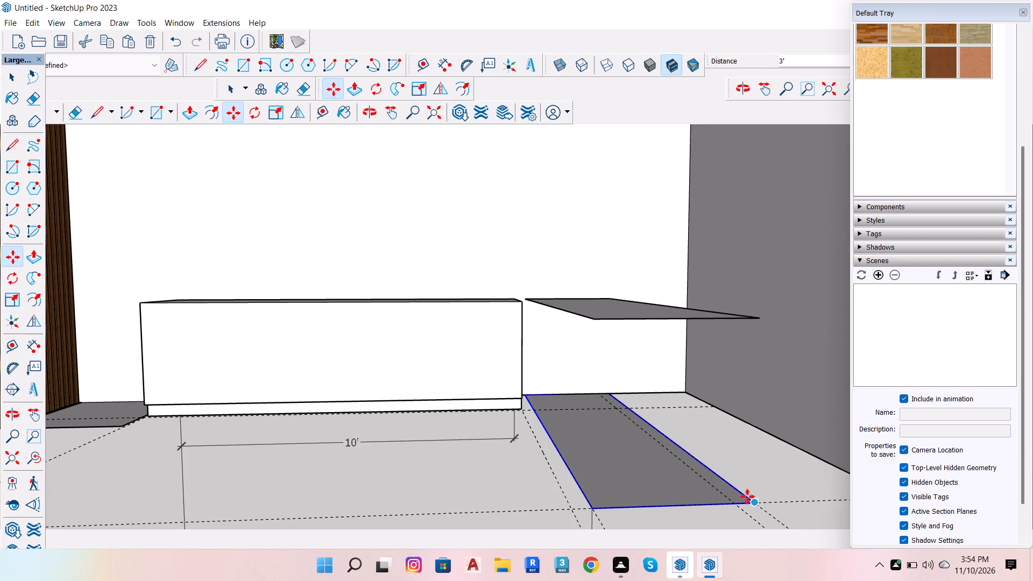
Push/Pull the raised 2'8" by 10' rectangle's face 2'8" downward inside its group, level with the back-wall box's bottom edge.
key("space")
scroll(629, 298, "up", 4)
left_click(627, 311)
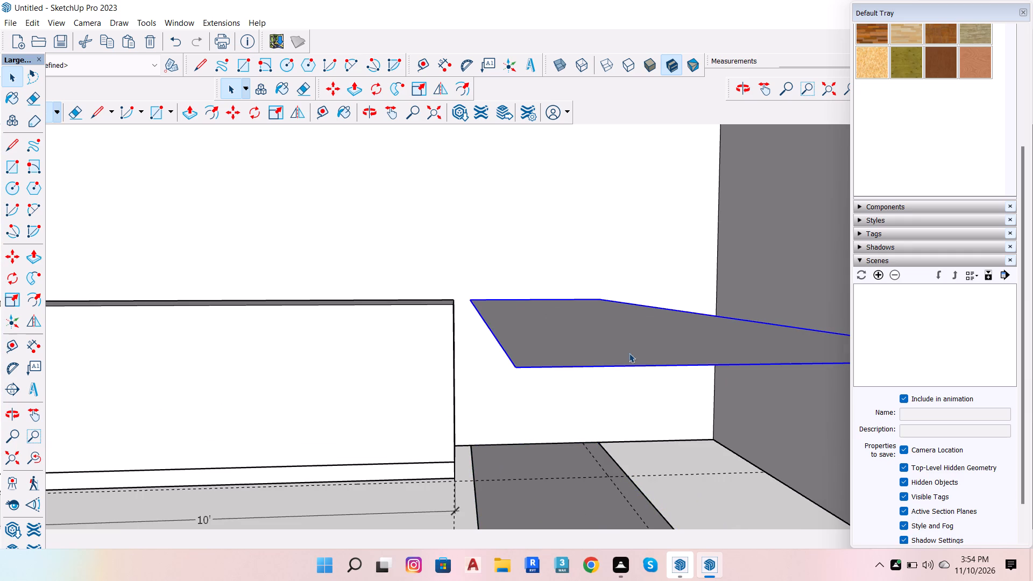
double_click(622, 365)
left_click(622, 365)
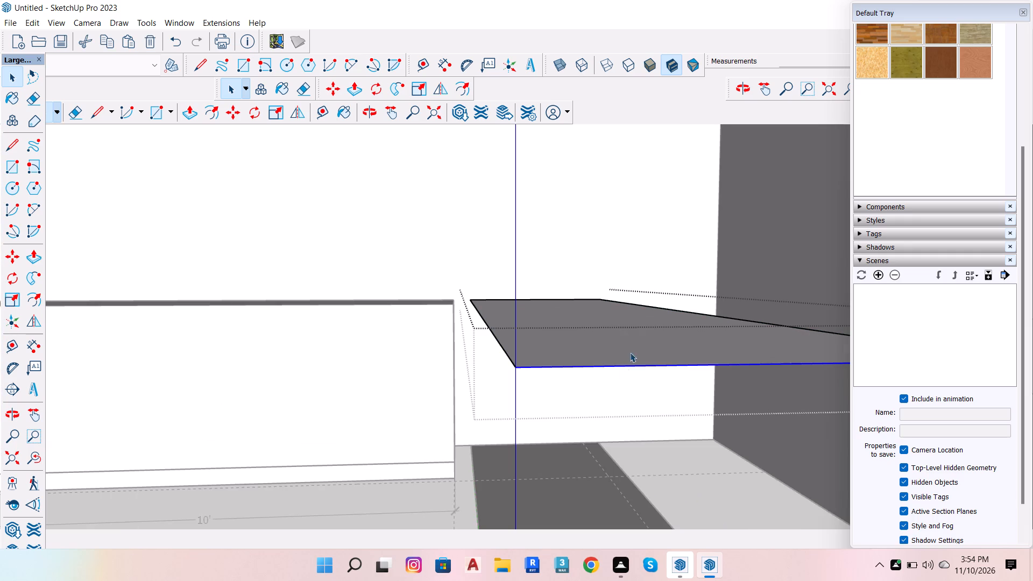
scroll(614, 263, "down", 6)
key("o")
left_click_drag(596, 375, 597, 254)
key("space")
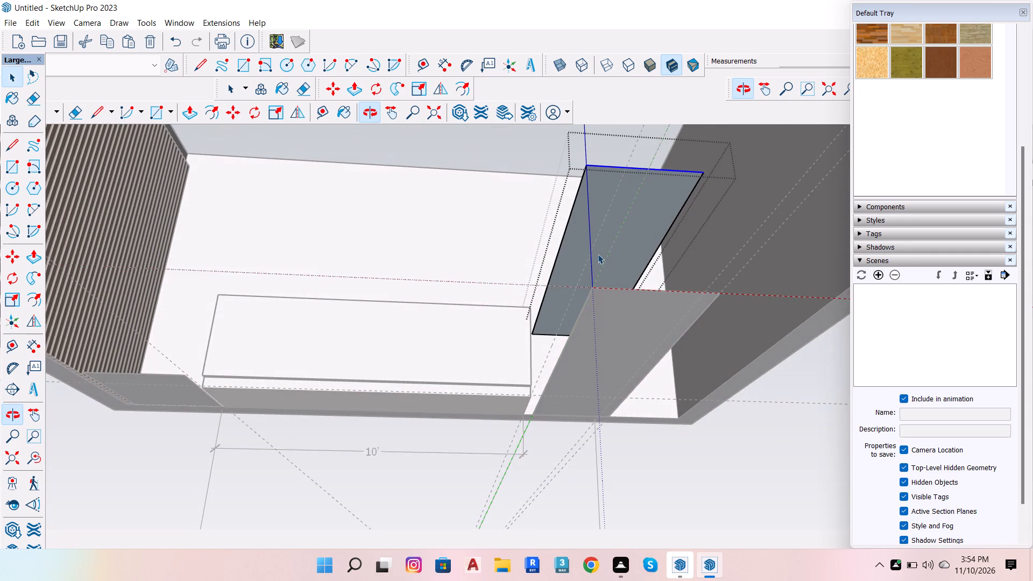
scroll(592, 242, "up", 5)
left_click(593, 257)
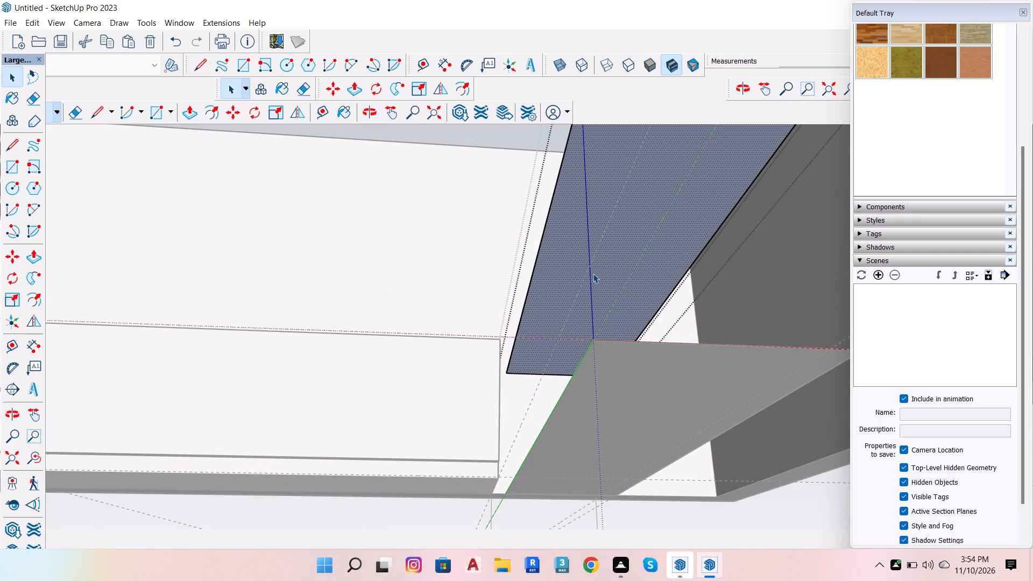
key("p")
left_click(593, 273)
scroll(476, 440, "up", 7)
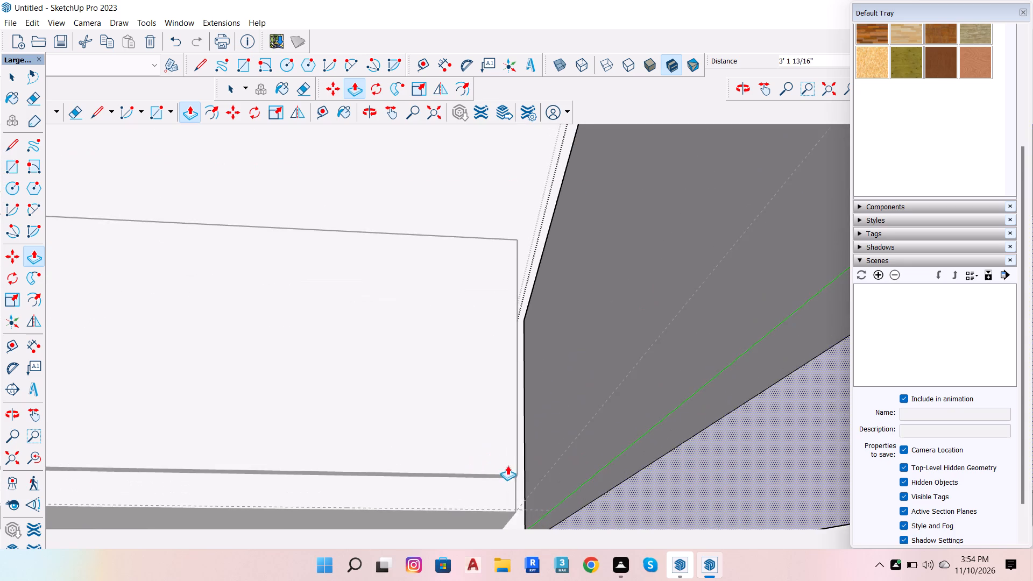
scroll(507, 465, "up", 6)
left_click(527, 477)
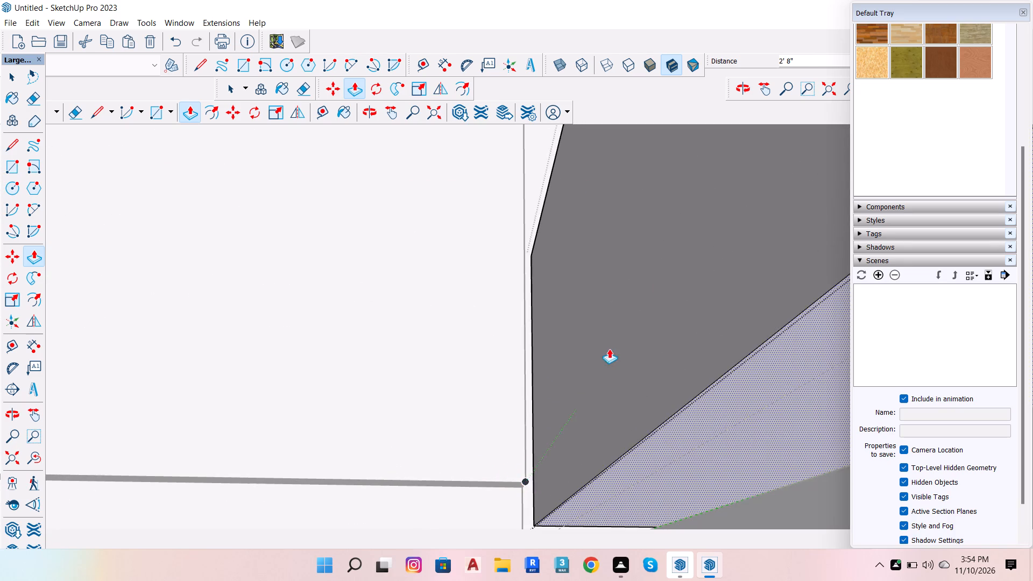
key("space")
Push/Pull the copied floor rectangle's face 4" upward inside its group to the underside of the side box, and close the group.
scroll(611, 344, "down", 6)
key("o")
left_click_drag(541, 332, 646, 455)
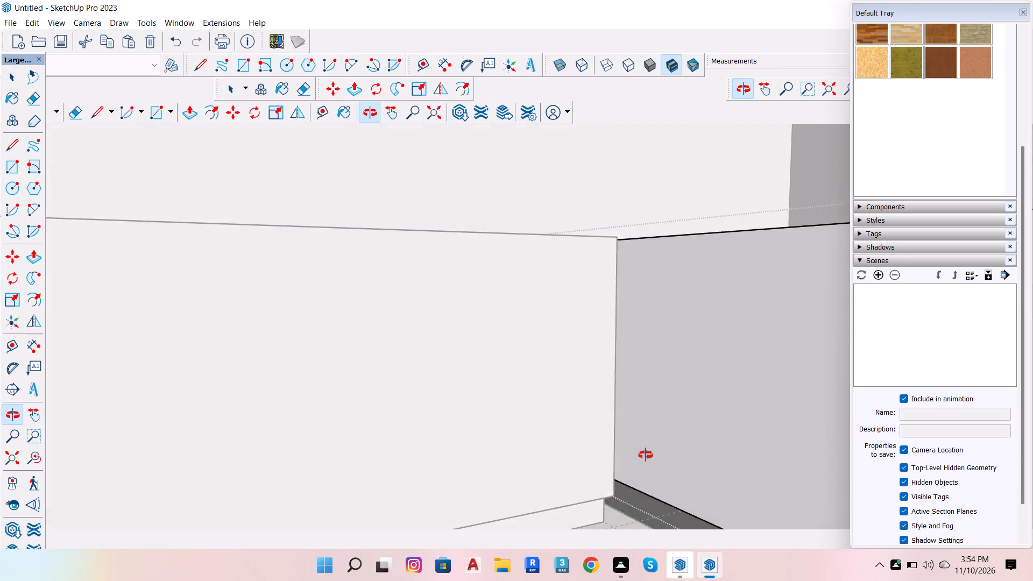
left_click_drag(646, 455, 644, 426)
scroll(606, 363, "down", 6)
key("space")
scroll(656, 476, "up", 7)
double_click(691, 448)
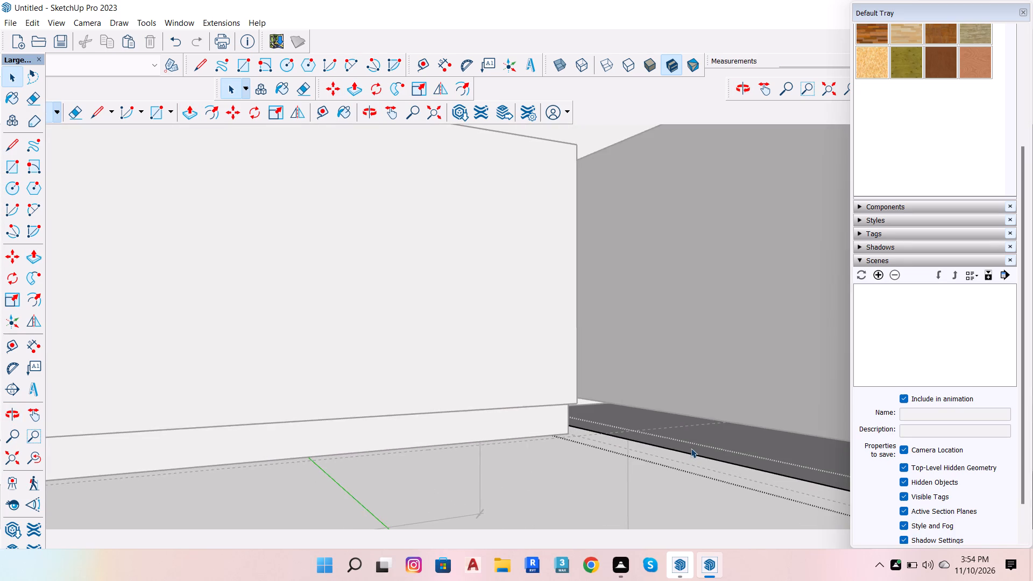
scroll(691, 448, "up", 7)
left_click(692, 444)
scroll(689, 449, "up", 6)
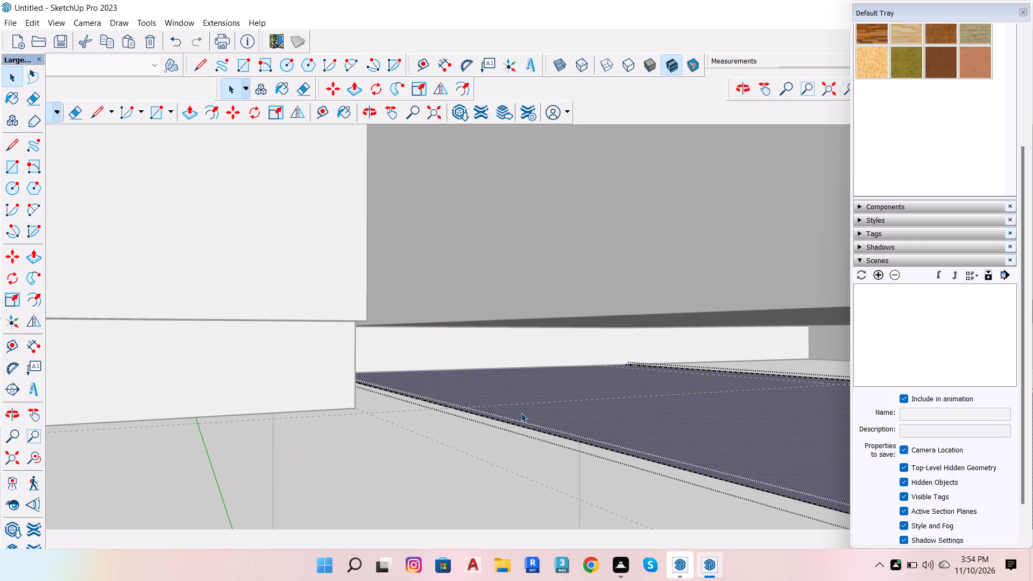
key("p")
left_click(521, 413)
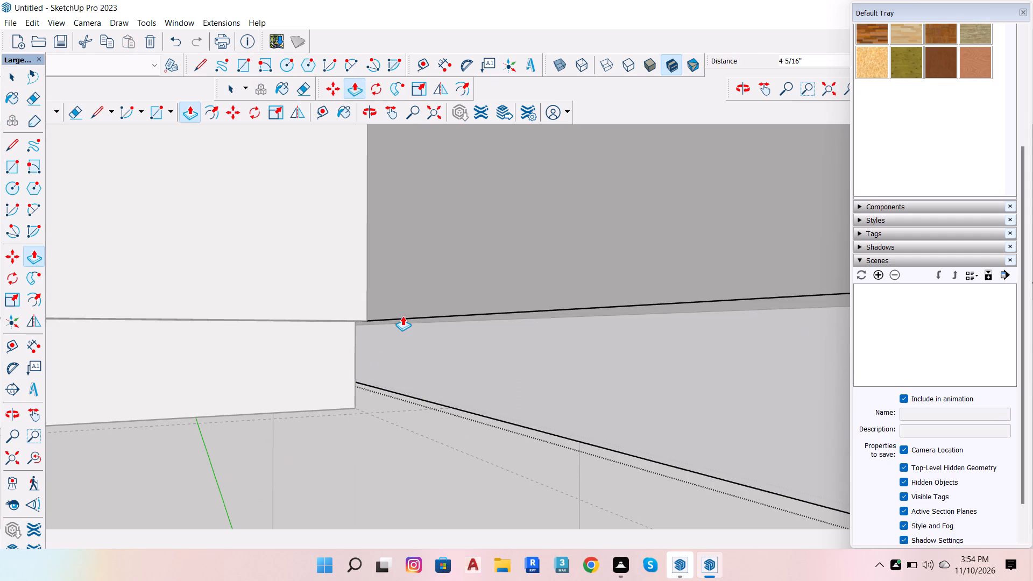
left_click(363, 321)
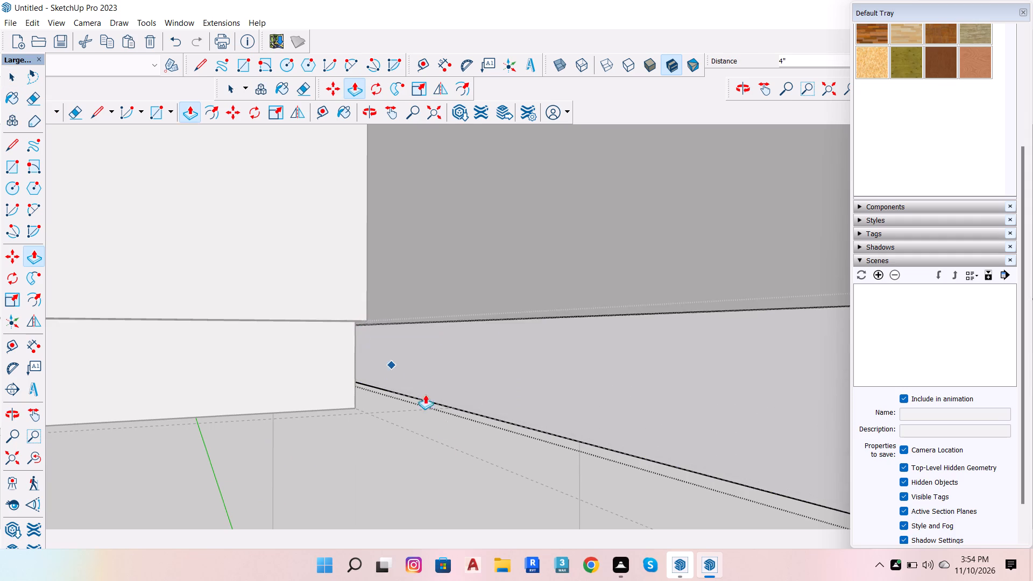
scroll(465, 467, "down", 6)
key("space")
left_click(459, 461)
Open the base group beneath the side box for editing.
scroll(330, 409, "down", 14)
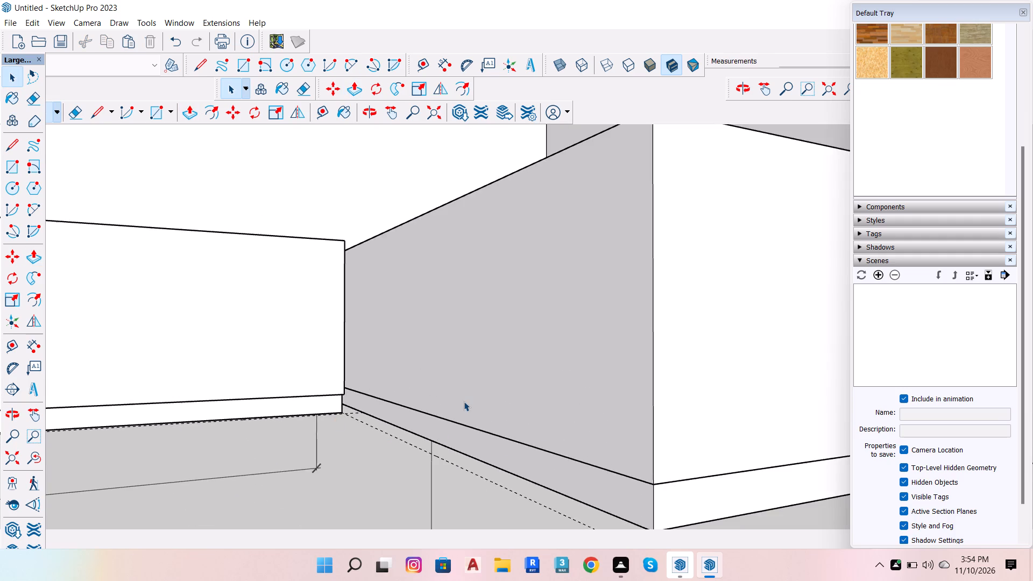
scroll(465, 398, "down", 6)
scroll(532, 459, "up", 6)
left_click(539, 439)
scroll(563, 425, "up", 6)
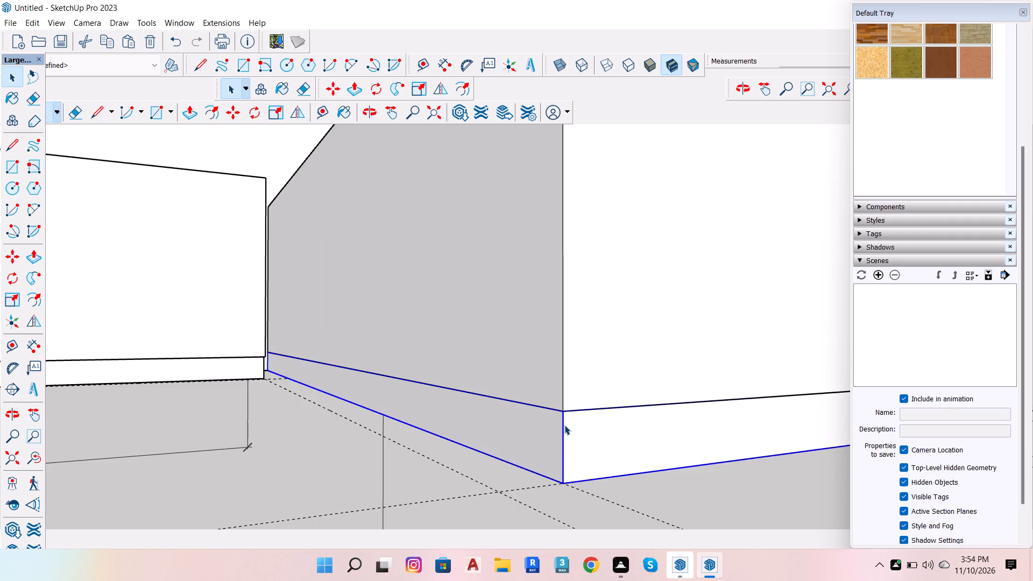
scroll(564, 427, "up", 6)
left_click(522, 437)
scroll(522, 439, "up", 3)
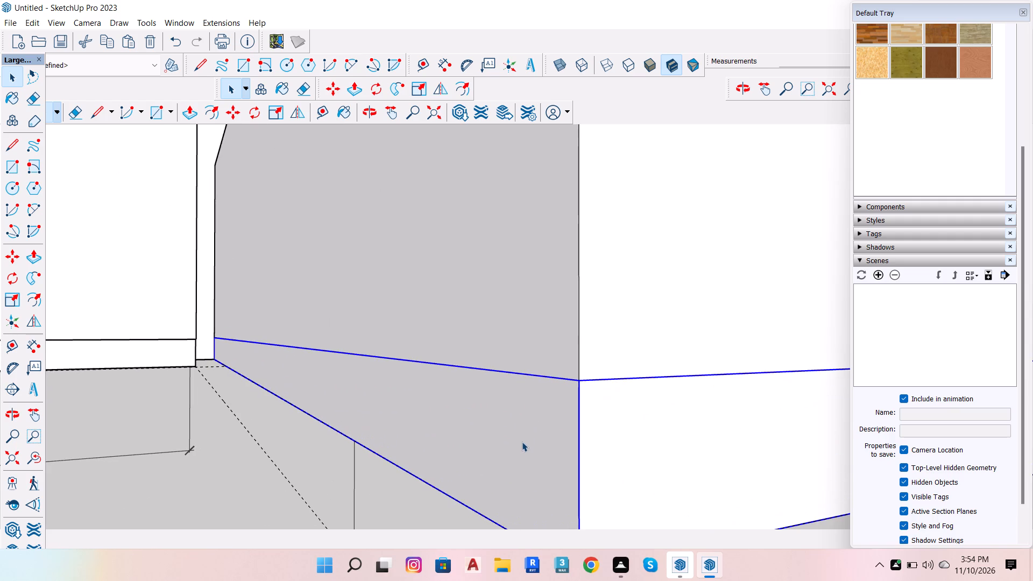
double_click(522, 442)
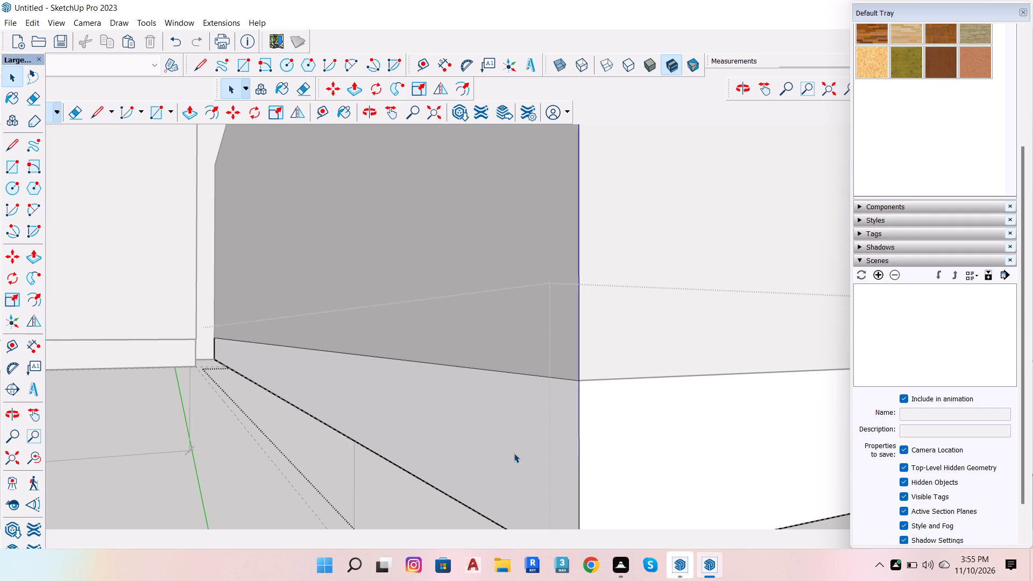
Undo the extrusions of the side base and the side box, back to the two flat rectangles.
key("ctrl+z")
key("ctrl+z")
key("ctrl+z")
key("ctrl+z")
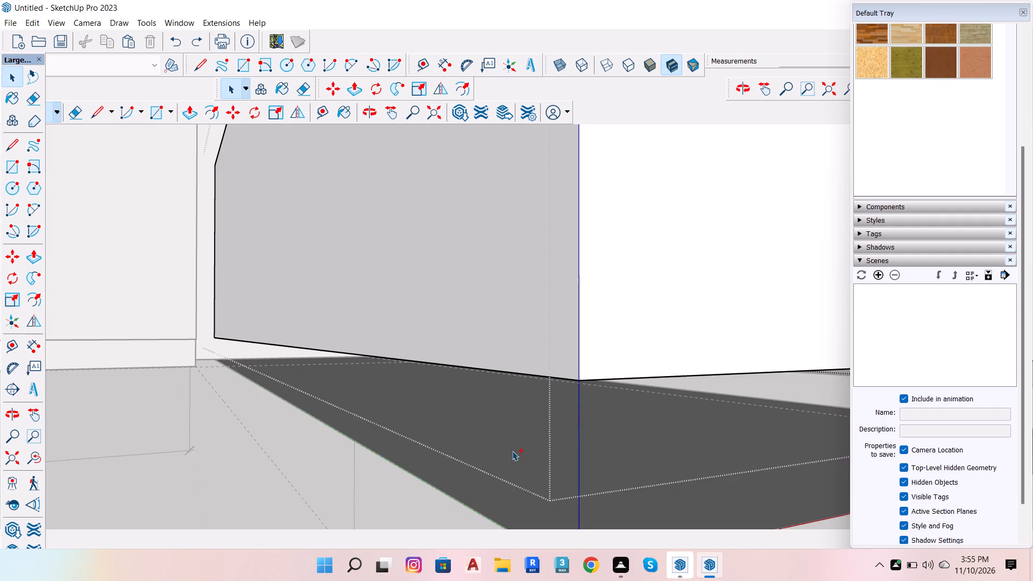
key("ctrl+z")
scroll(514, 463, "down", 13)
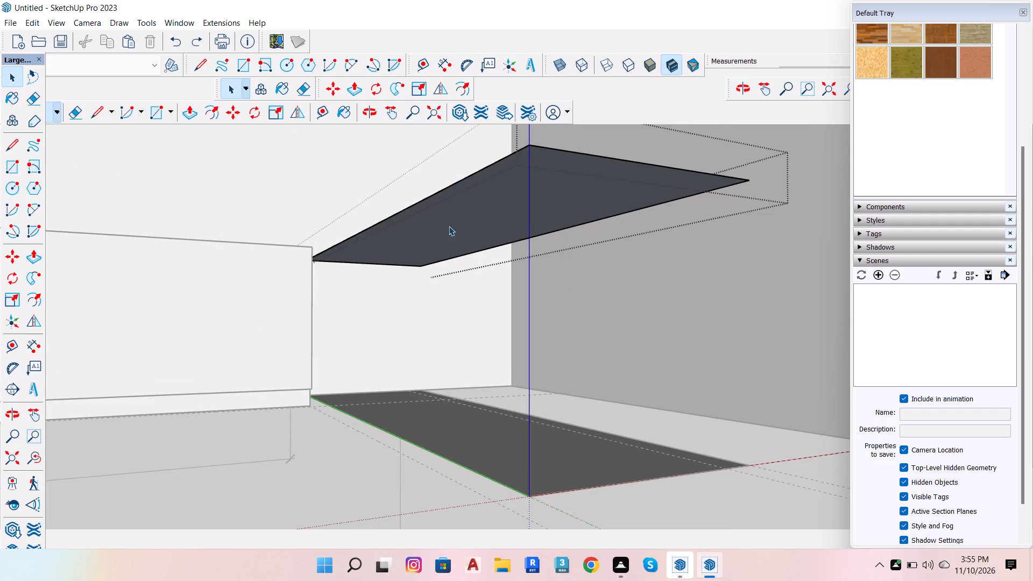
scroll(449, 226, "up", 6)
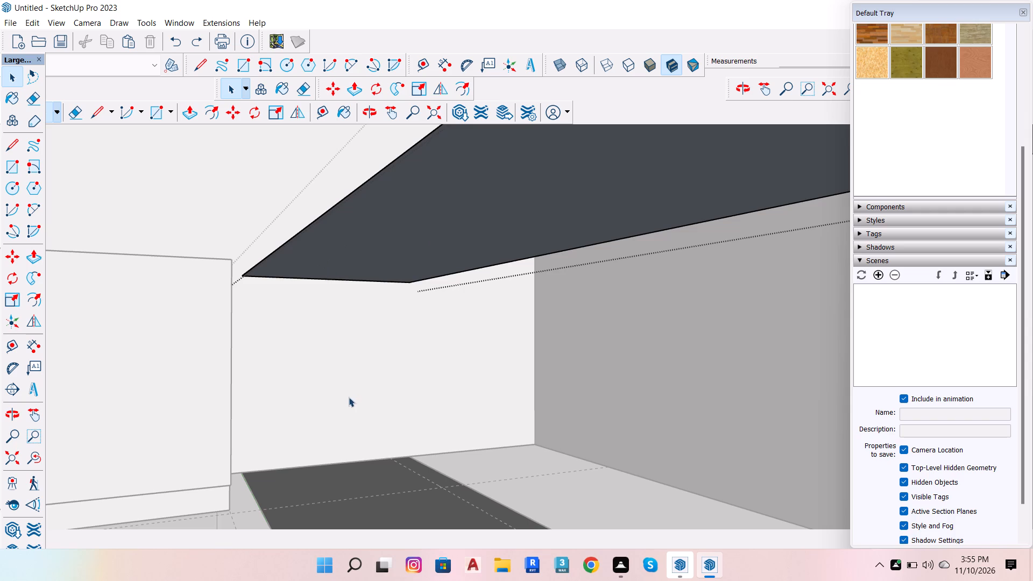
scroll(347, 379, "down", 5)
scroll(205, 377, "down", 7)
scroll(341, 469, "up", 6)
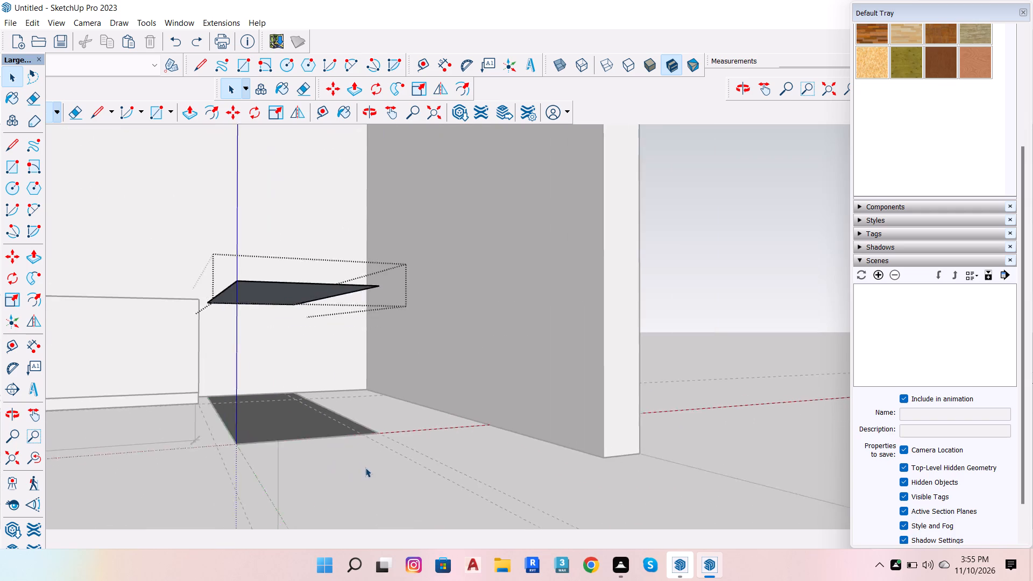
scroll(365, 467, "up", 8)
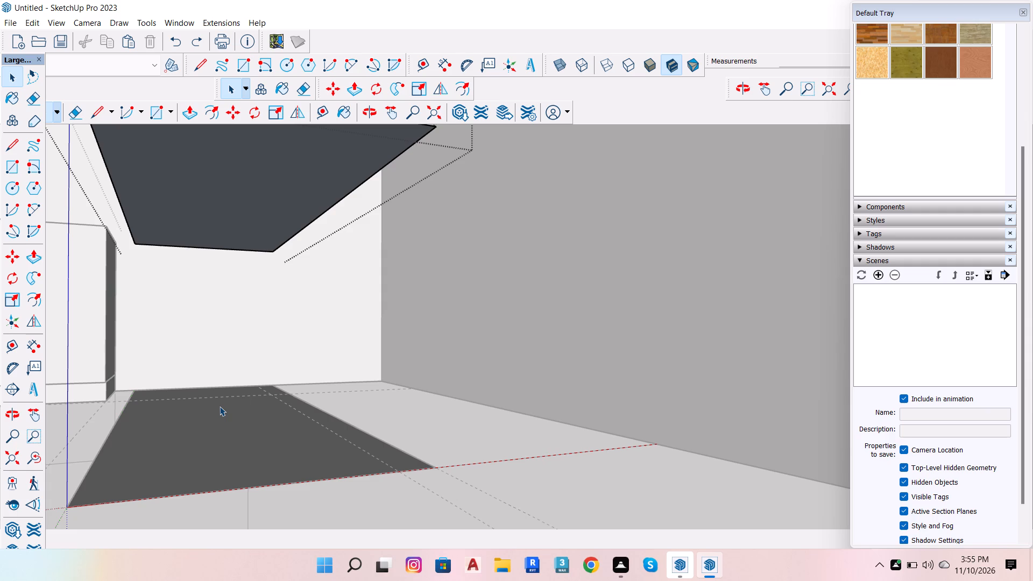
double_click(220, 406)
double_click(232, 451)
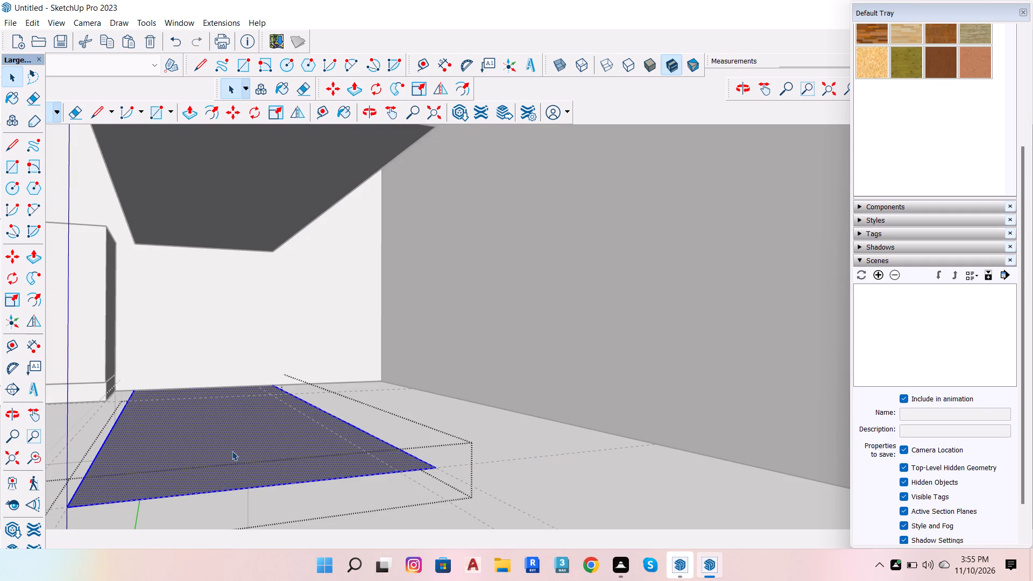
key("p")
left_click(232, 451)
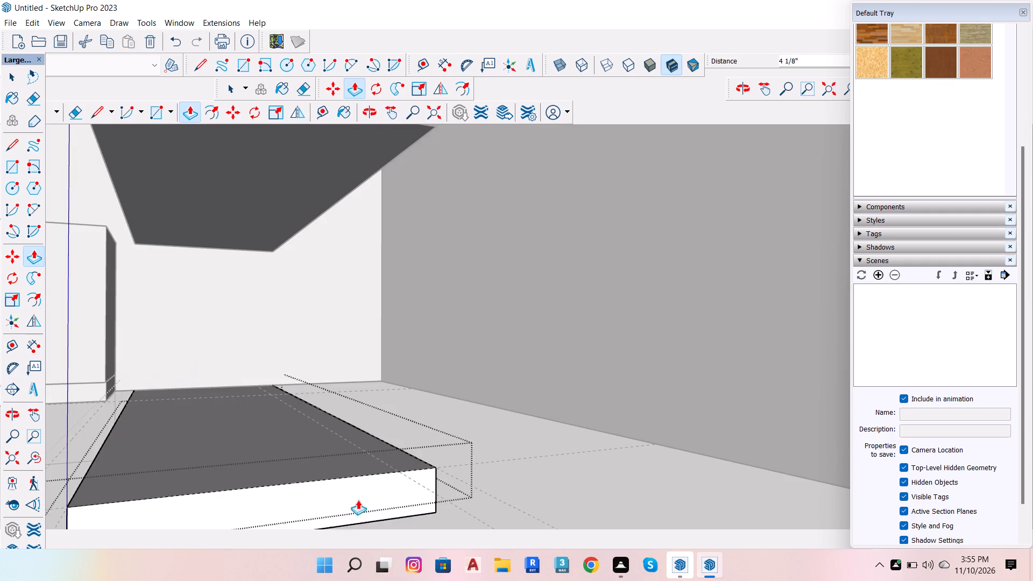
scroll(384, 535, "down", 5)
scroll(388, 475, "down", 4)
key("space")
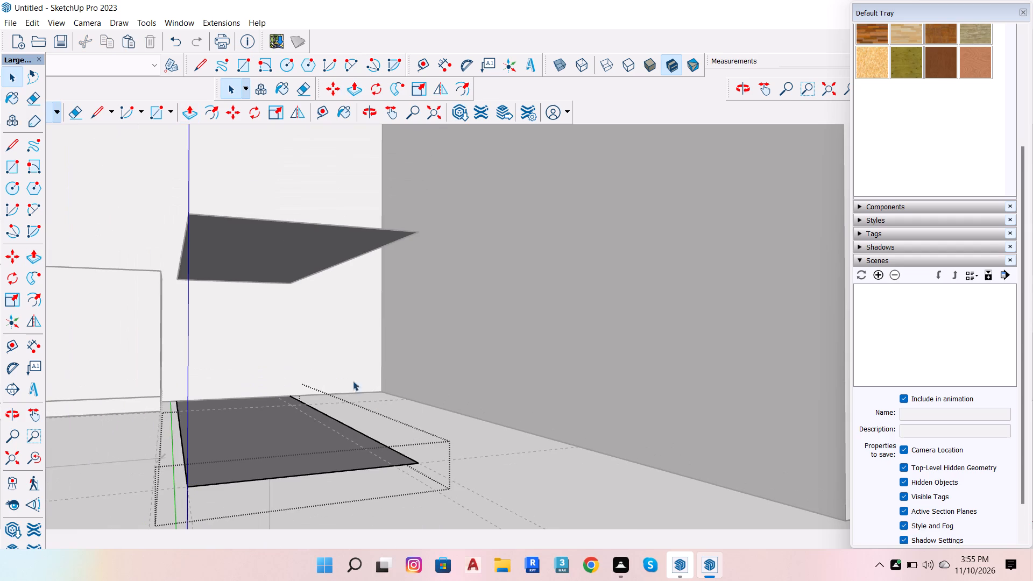
Close the floor rectangle's group and open the back-wall box's group for editing.
left_click(250, 239)
scroll(264, 261, "up", 4)
left_click(264, 261)
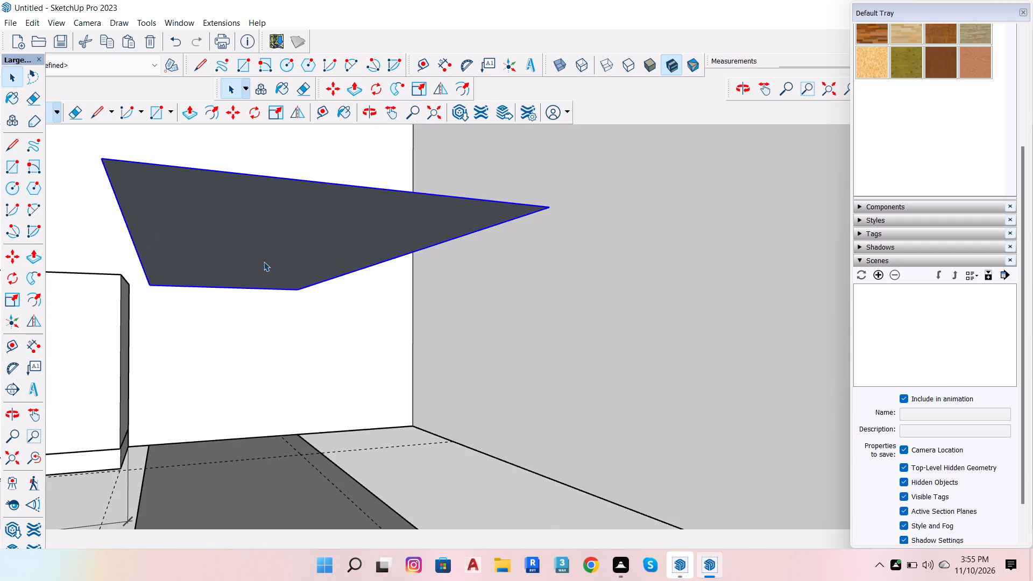
scroll(522, 410, "down", 6)
scroll(582, 425, "down", 8)
scroll(200, 377, "up", 6)
scroll(661, 370, "up", 3)
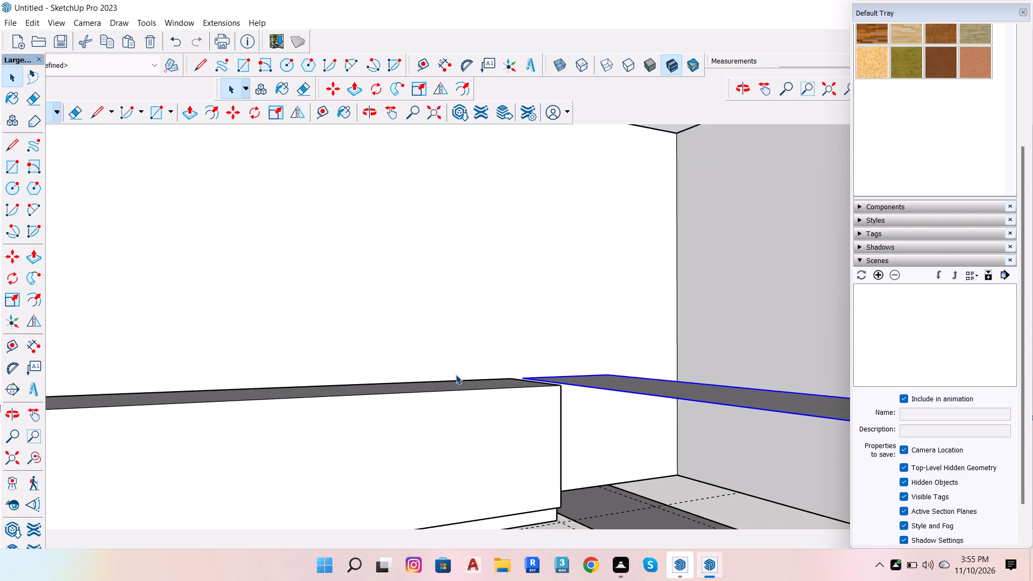
scroll(458, 375, "up", 7)
left_click(464, 388)
scroll(470, 395, "up", 5)
double_click(470, 395)
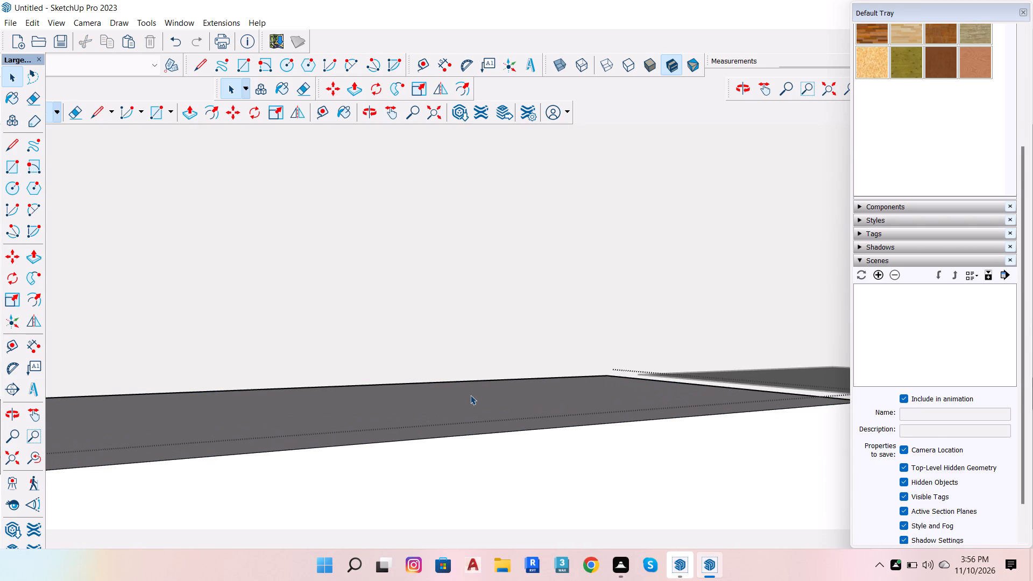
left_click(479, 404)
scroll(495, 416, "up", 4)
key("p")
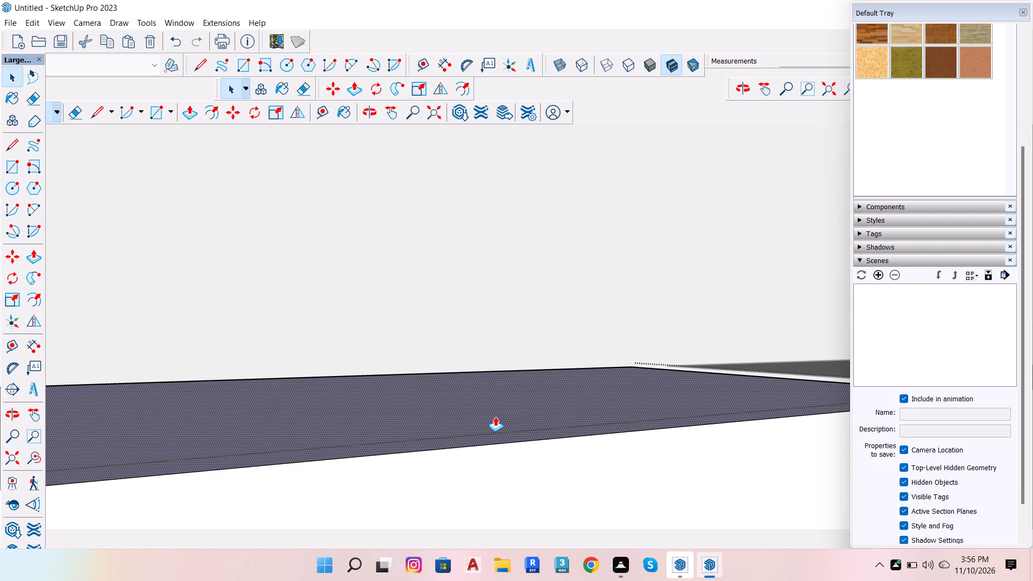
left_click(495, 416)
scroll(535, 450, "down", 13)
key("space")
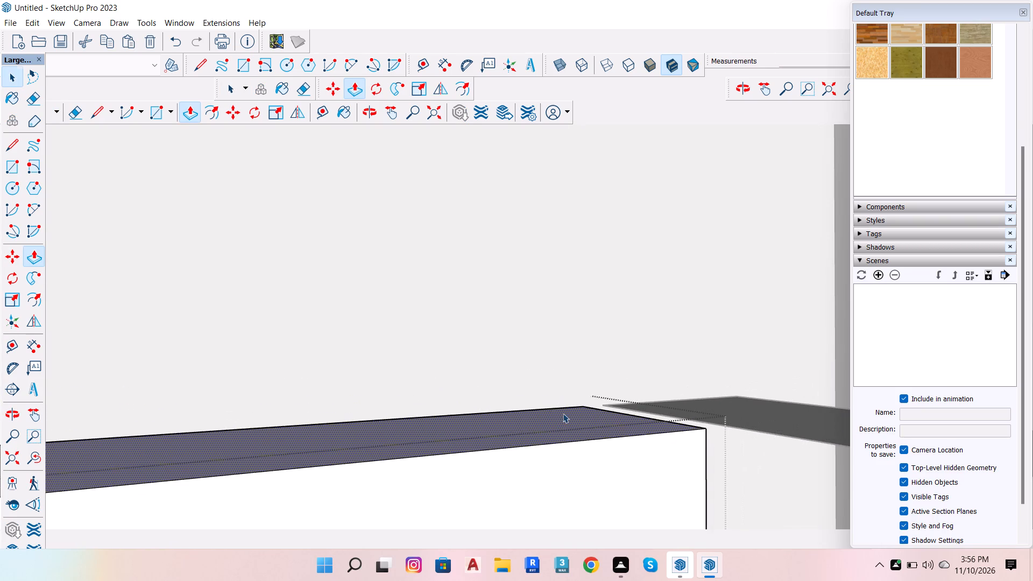
Dimension the back-wall box's height along its front vertical edge nearest the raised side rectangle.
scroll(648, 332, "down", 12)
scroll(568, 447, "up", 5)
scroll(782, 329, "down", 1)
scroll(780, 342, "up", 2)
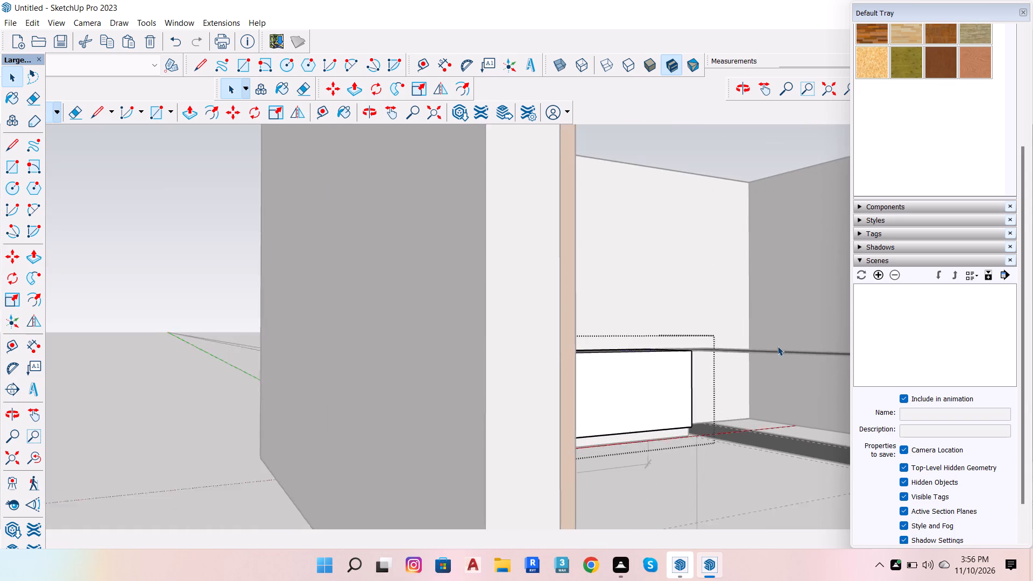
scroll(777, 346, "up", 4)
left_click(441, 66)
scroll(706, 442, "up", 4)
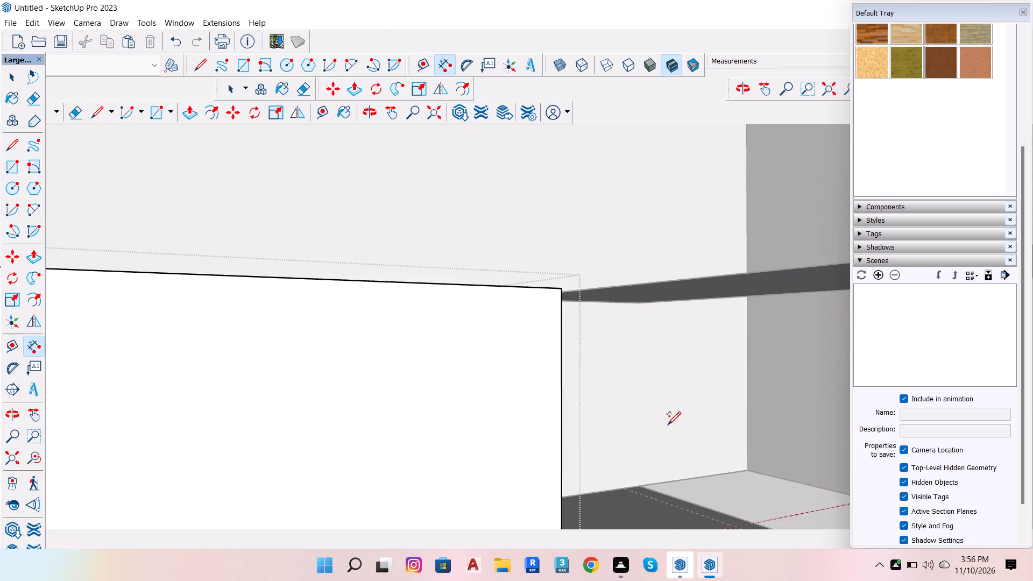
scroll(668, 424, "up", 1)
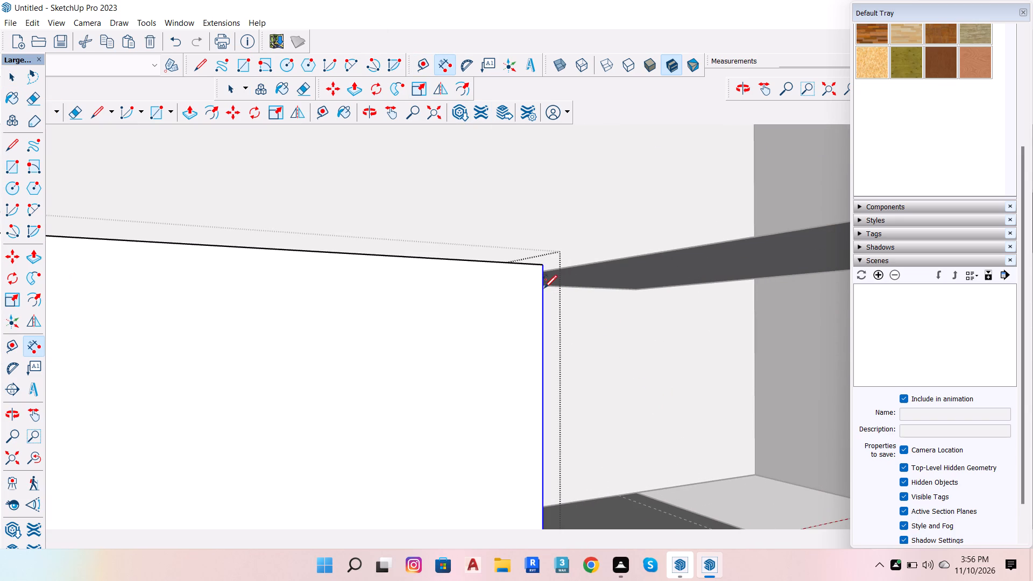
left_click(542, 285)
left_click(598, 313)
scroll(634, 346, "down", 6)
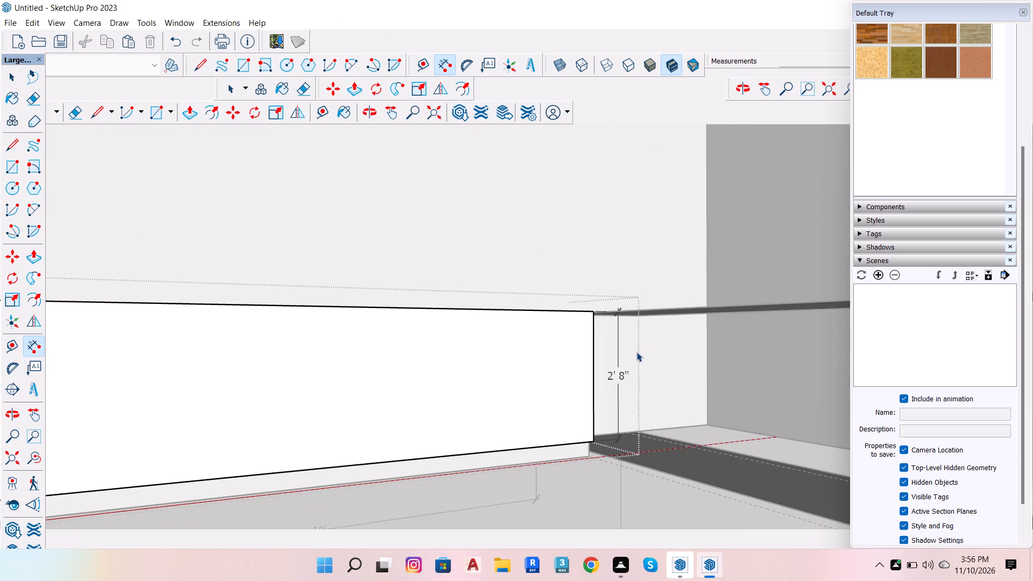
key("space")
Dimension the overall counter height at the end nearest the slatted wall, from the box's top front corner to the floor.
scroll(542, 304, "up", 1)
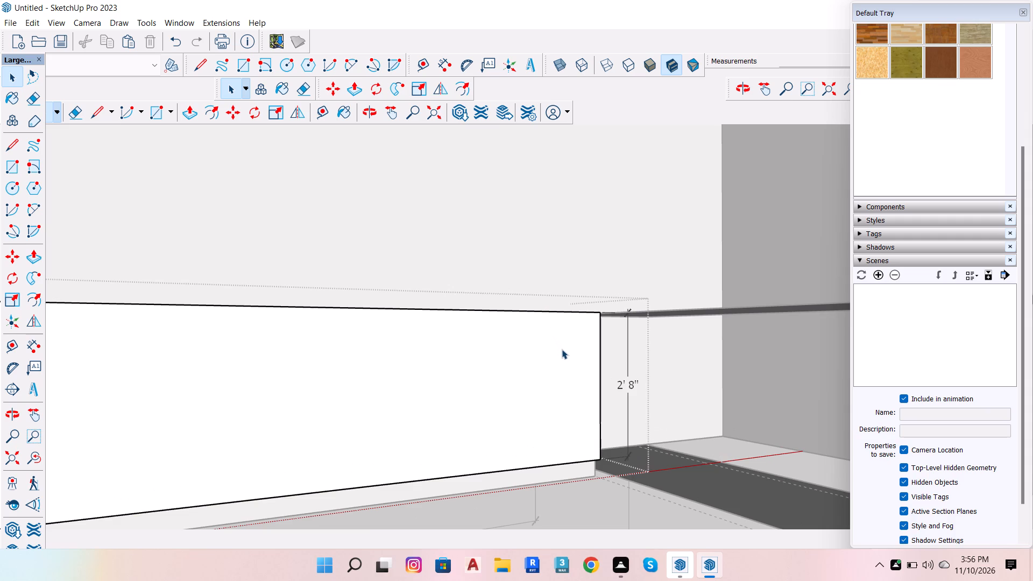
scroll(593, 393, "down", 6)
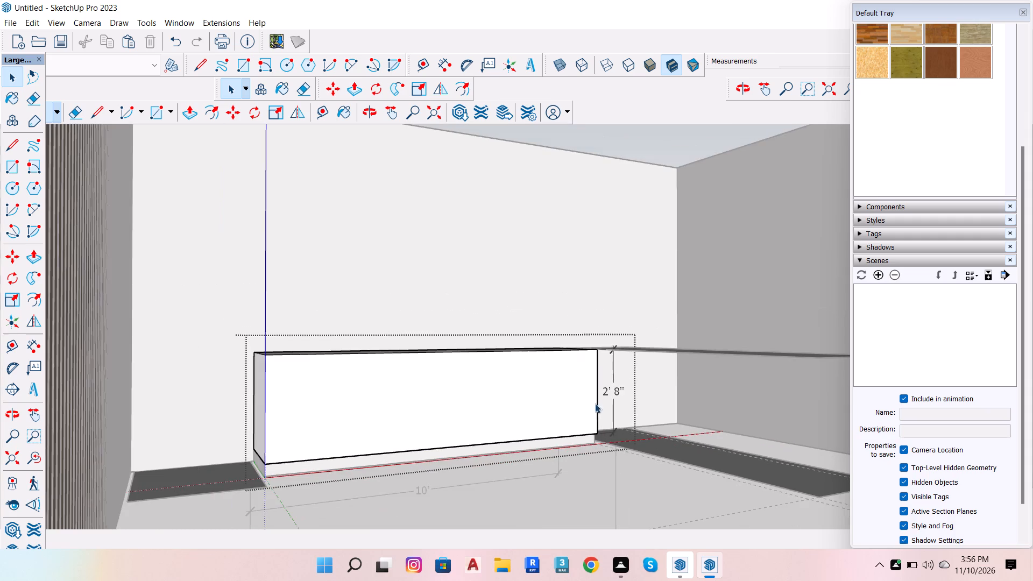
scroll(611, 424, "up", 6)
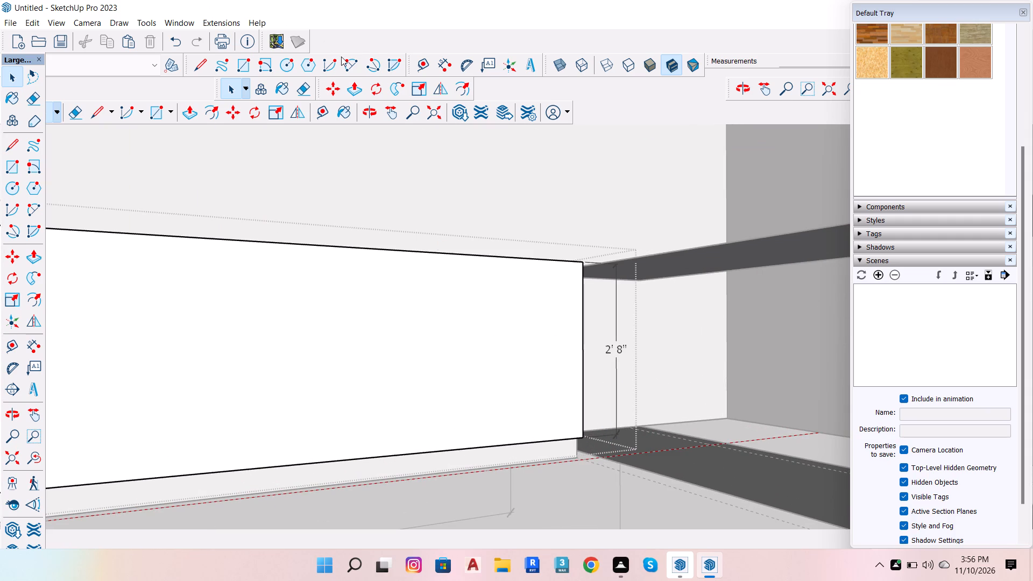
left_click(442, 60)
scroll(645, 233, "down", 6)
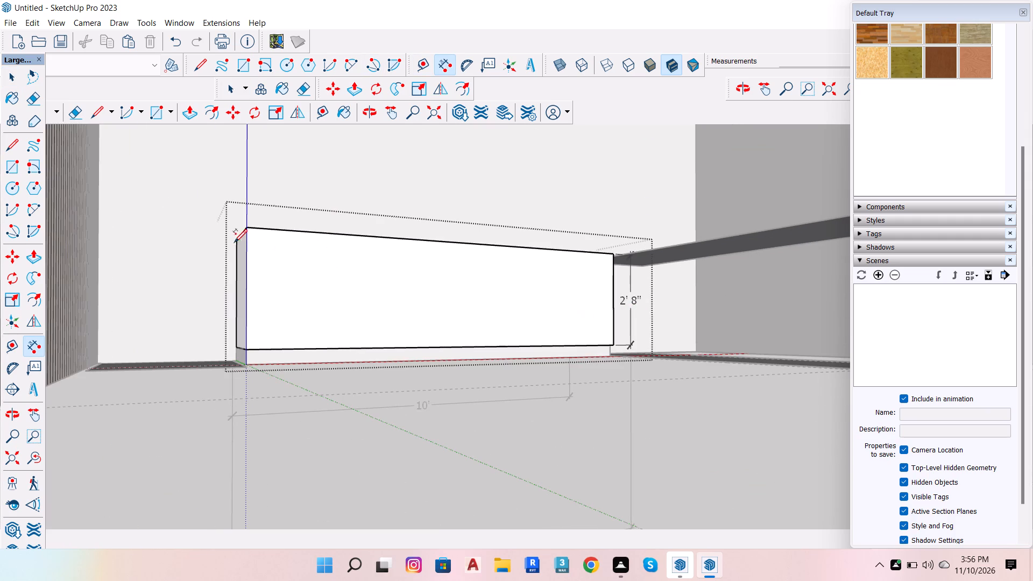
left_click(249, 225)
scroll(246, 356, "up", 6)
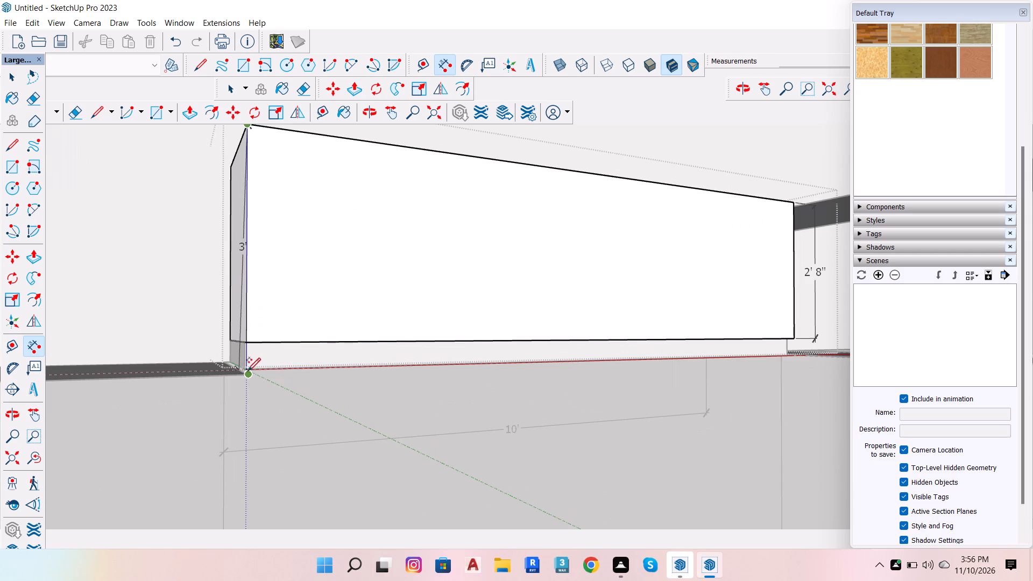
scroll(238, 366, "up", 7)
left_click(258, 375)
scroll(321, 397, "down", 6)
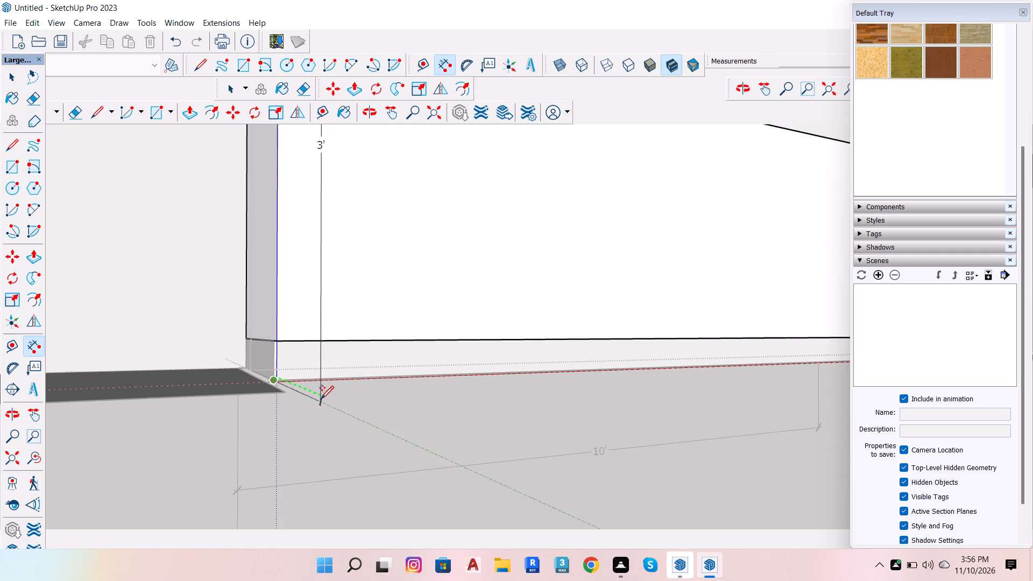
scroll(336, 391, "down", 6)
left_click(342, 400)
scroll(334, 462, "down", 5)
key("space")
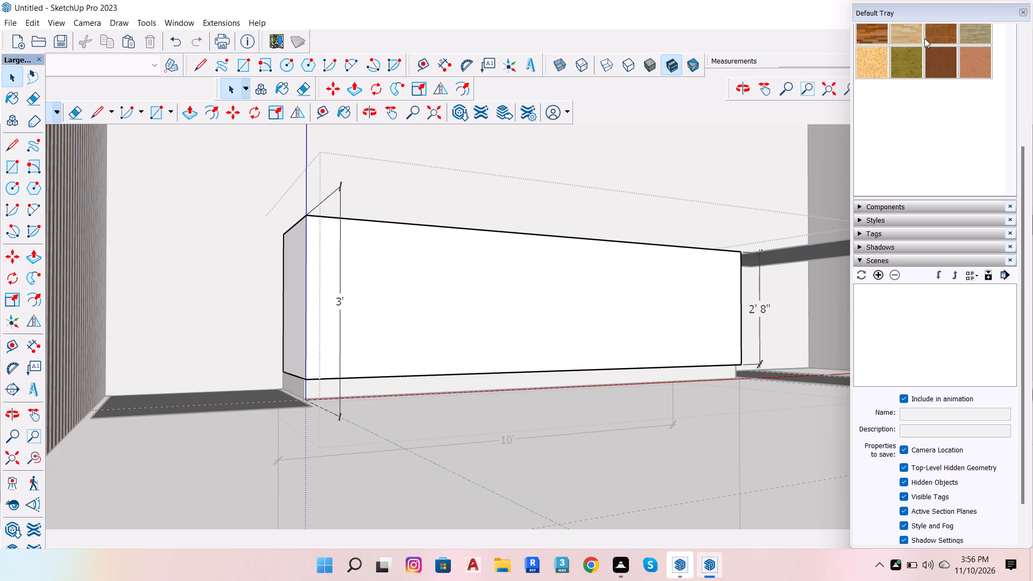
Examine the back-wall counter box from several angles, checking its top face and the adjoining raised side rectangle.
scroll(682, 211, "down", 6)
scroll(0, 434, "down", 19)
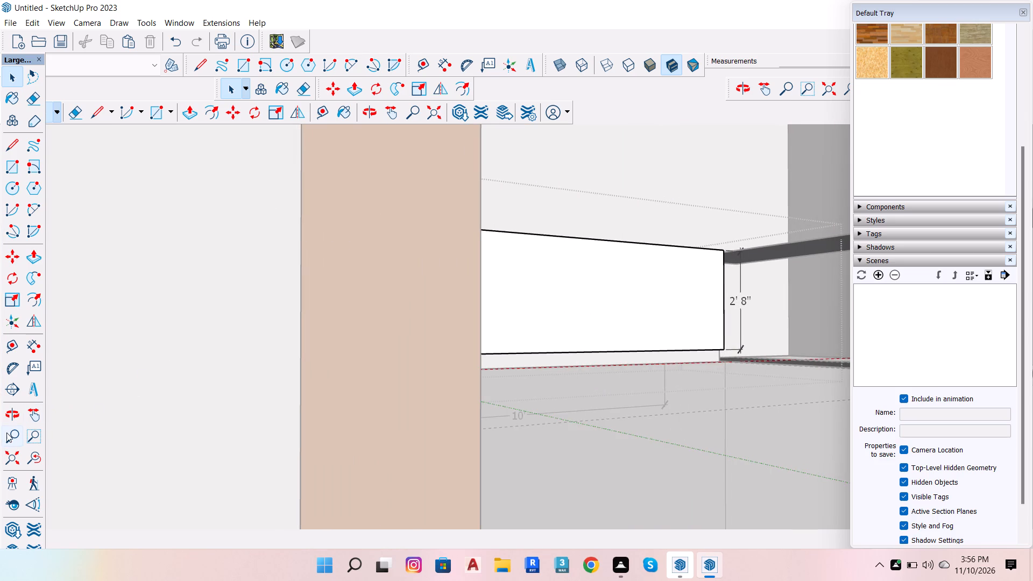
scroll(200, 396, "down", 6)
scroll(379, 399, "down", 6)
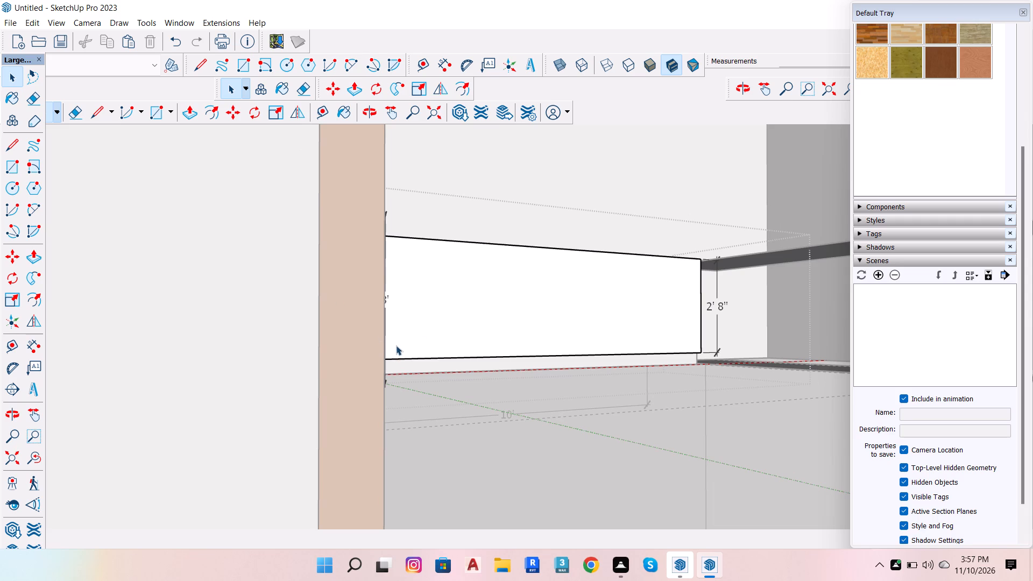
key("space")
scroll(238, 399, "down", 7)
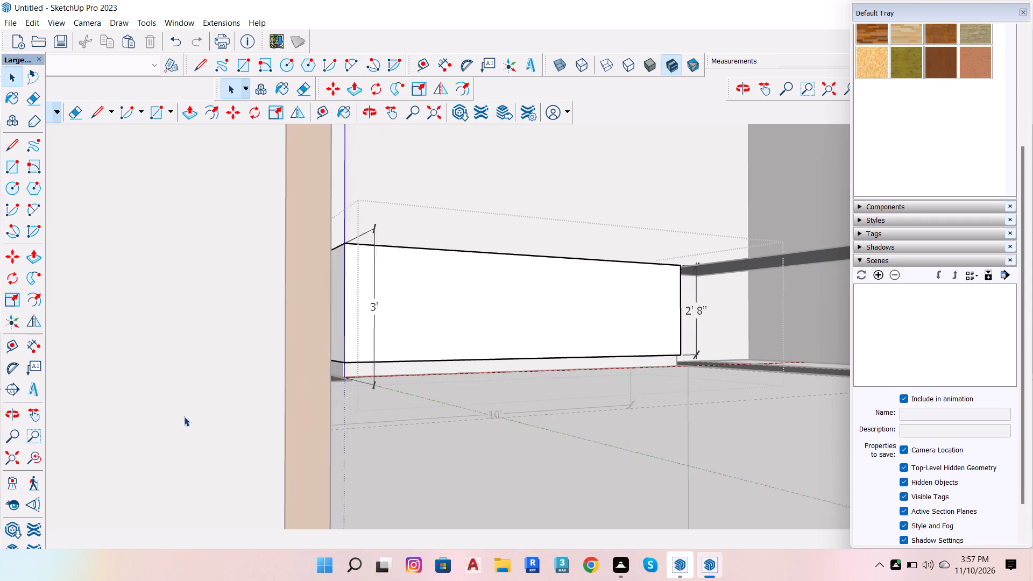
scroll(722, 204, "up", 6)
scroll(570, 278, "down", 6)
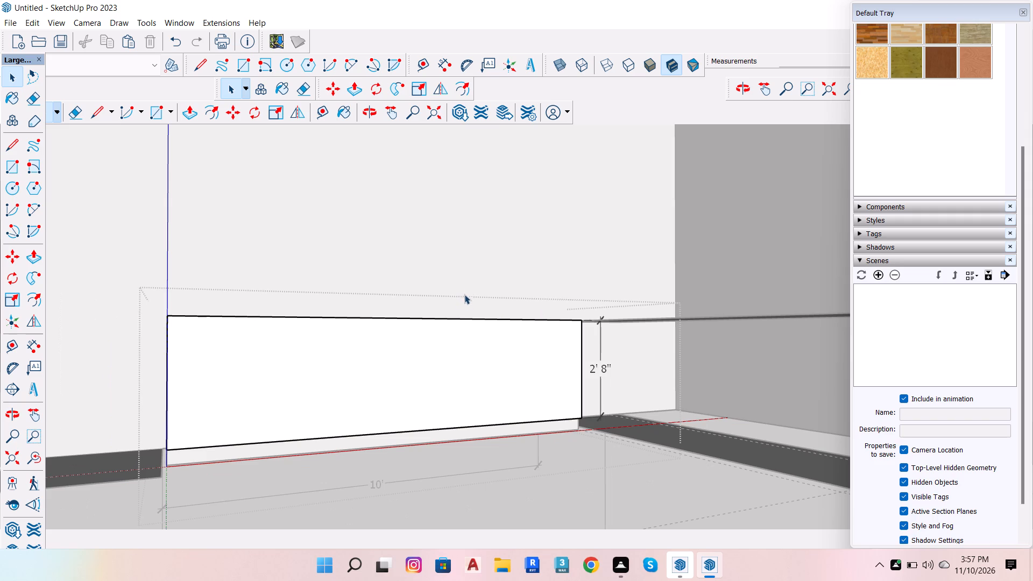
scroll(494, 414, "down", 6)
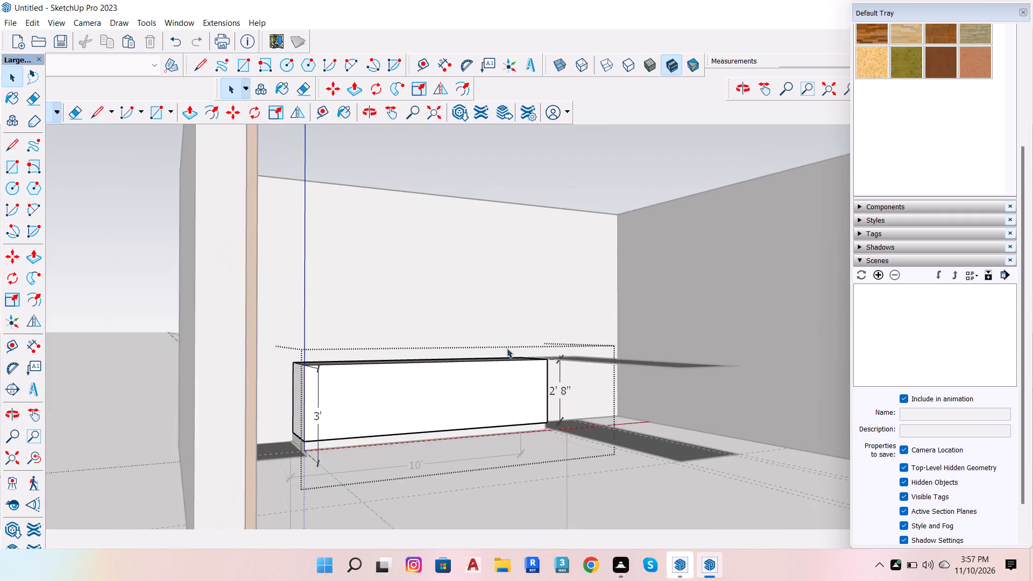
scroll(518, 319, "up", 4)
scroll(439, 381, "up", 10)
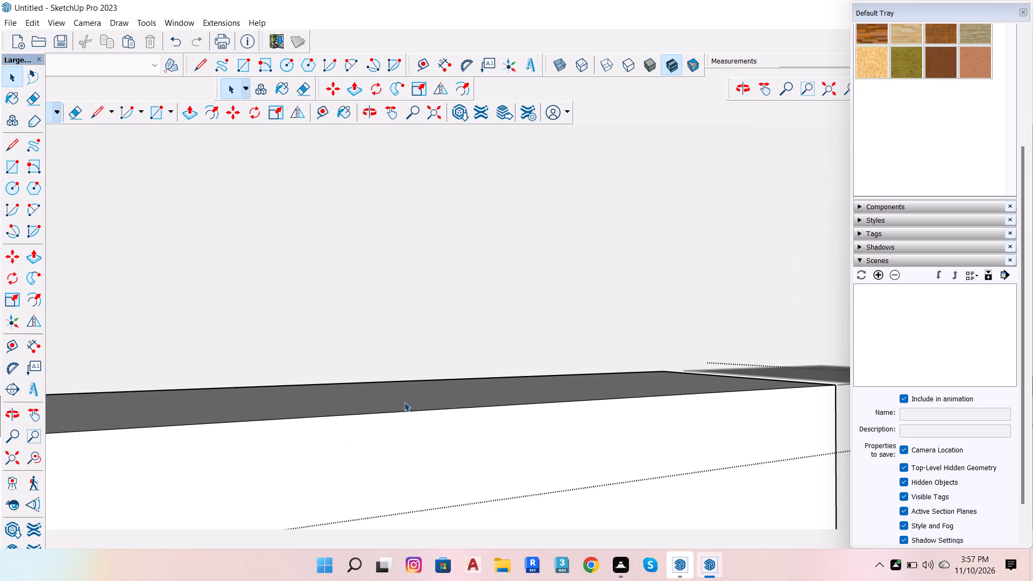
left_click(404, 402)
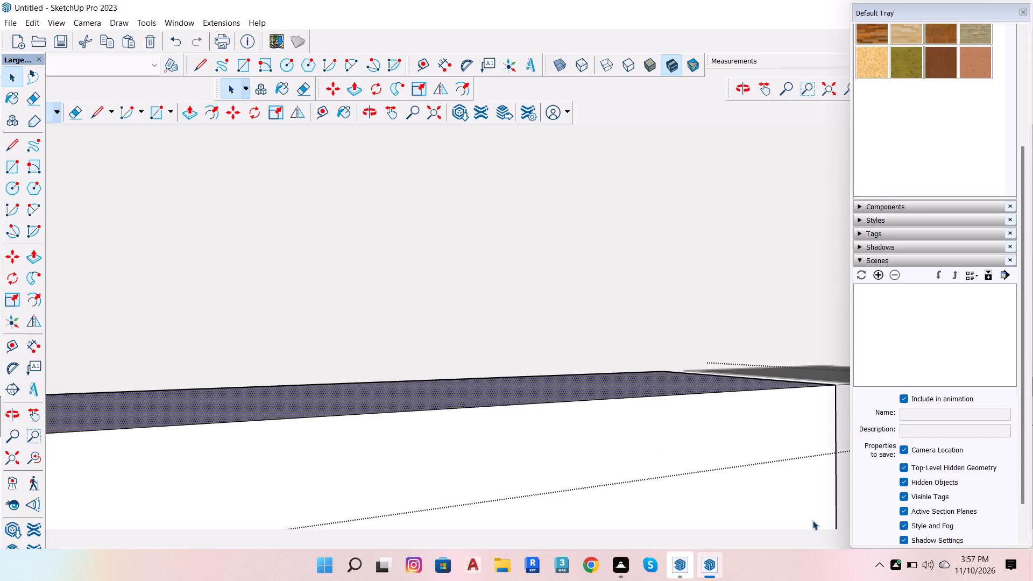
scroll(645, 454, "down", 5)
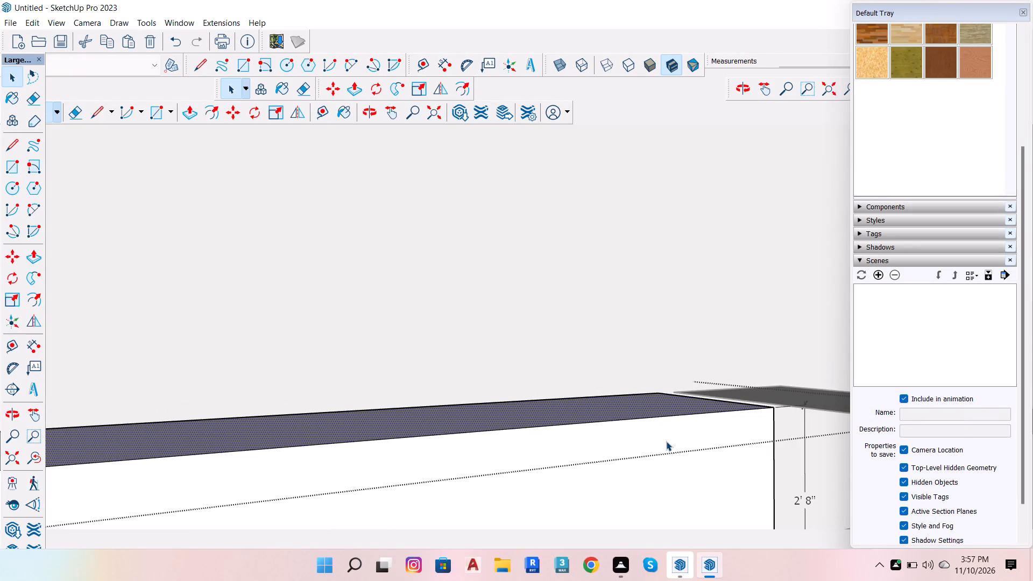
scroll(711, 472, "down", 6)
scroll(577, 424, "down", 4)
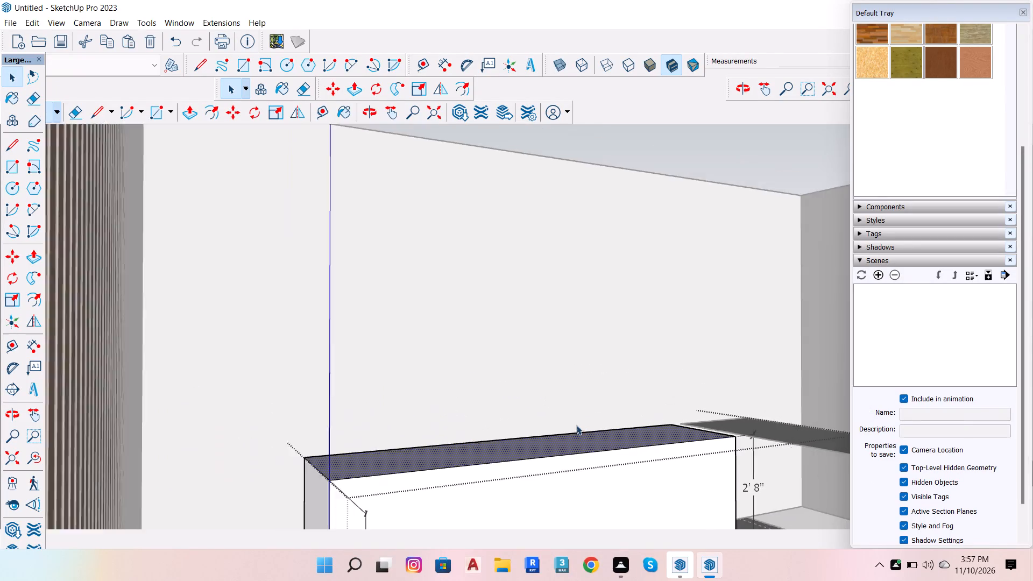
scroll(576, 425, "down", 2)
scroll(538, 433, "up", 6)
key("o")
left_click_drag(625, 355, 556, 362)
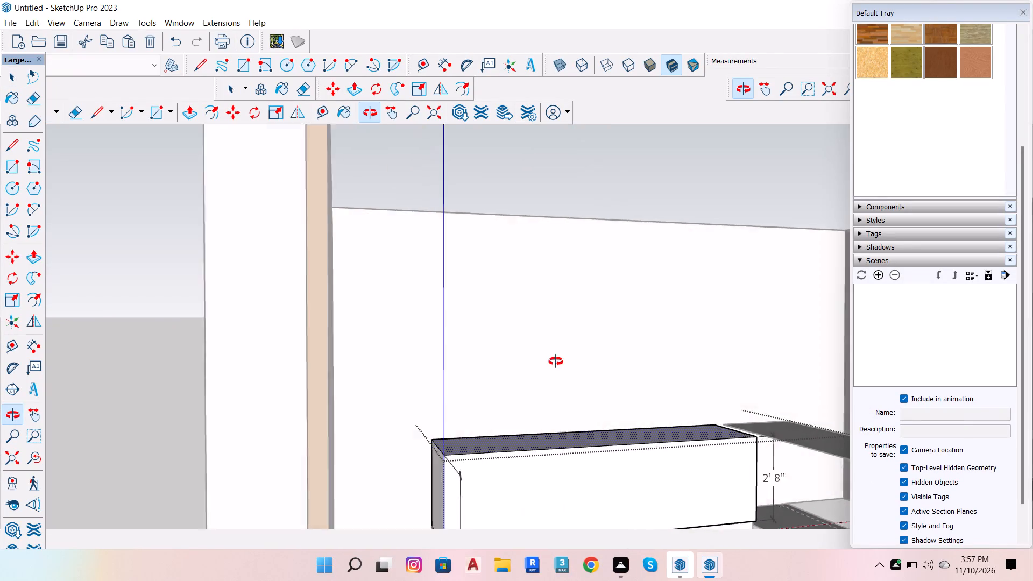
left_click_drag(556, 362, 495, 374)
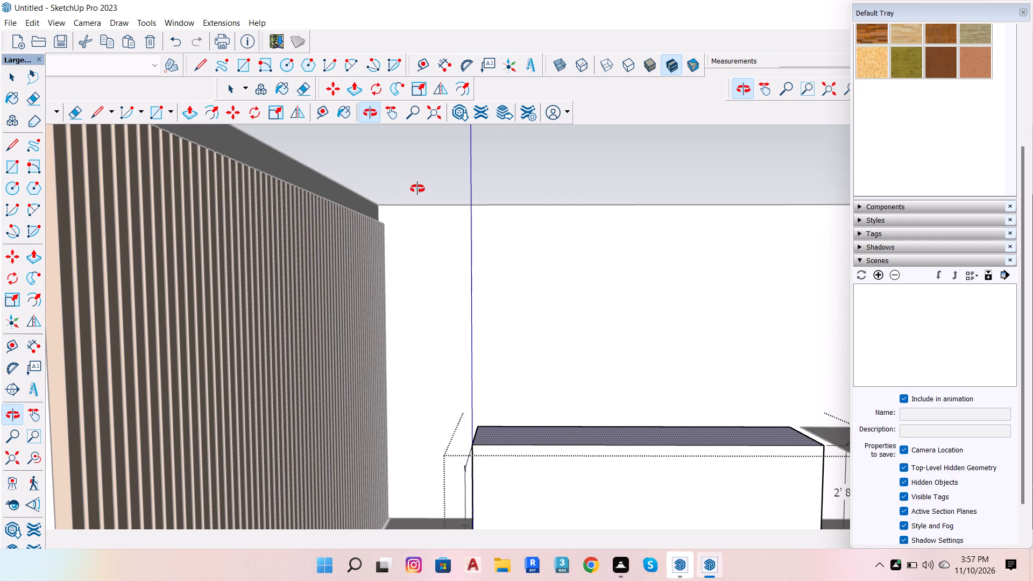
scroll(311, 323, "down", 6)
scroll(477, 421, "up", 7)
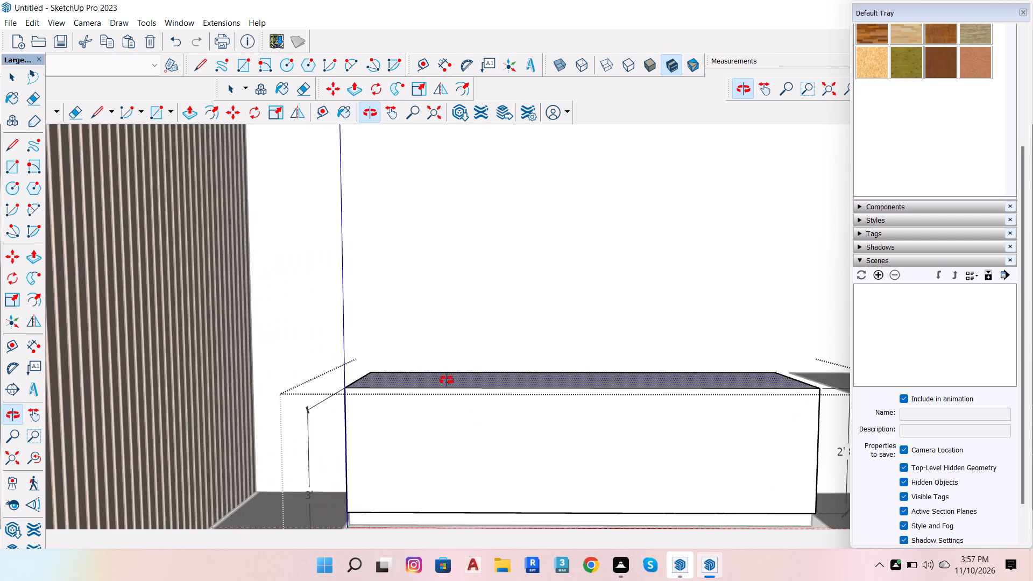
scroll(447, 380, "down", 5)
scroll(441, 451, "up", 6)
Undo the counter's height dimensions, recessed base and back-wall box extrusion, back to the two flat raised rectangles.
key("ctrl+z")
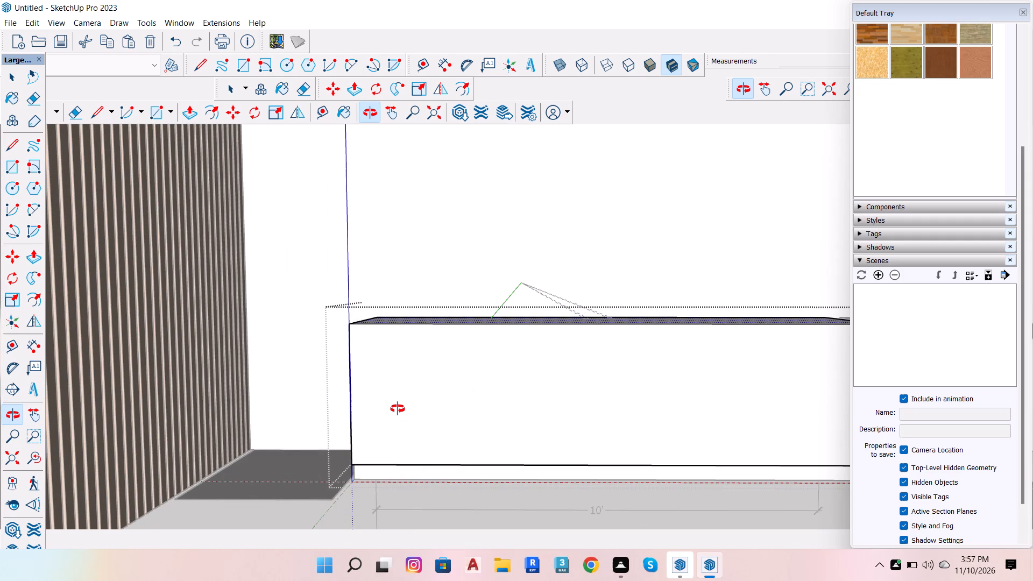
key("ctrl+z")
key("ctrl+z")
key("ctrl+z")
key("ctrl+z")
key("ctrl+z")
key("ctrl+z")
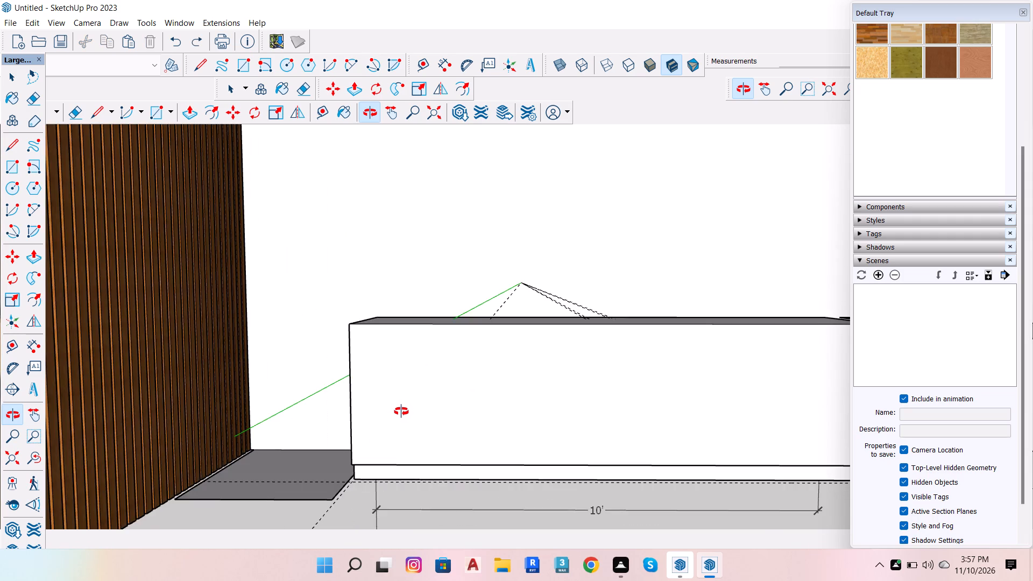
key("ctrl+z")
key("ctrl+z")
key("ctrl+z")
scroll(405, 409, "down", 6, "ctrl")
key("ctrl+z")
key("ctrl+z")
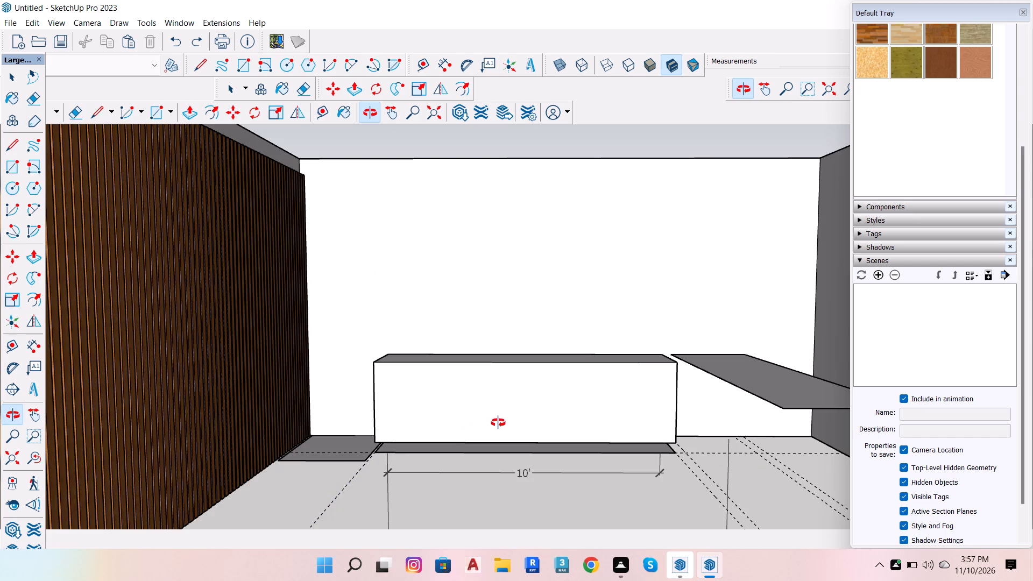
key("ctrl+z")
key("ctrl+z")
key("ctrl+z")
key("ctrl+z")
key("ctrl+z")
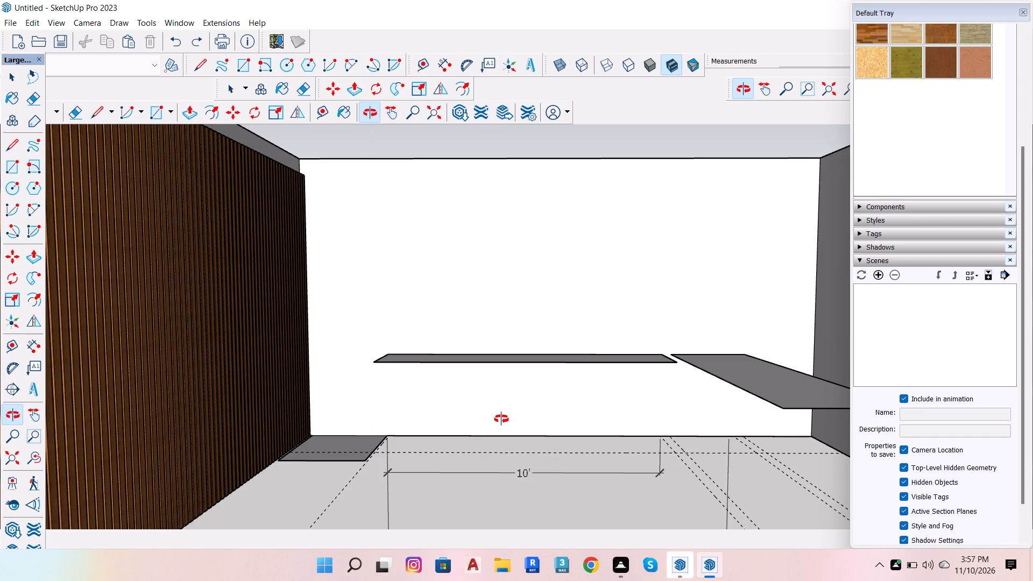
key("space")
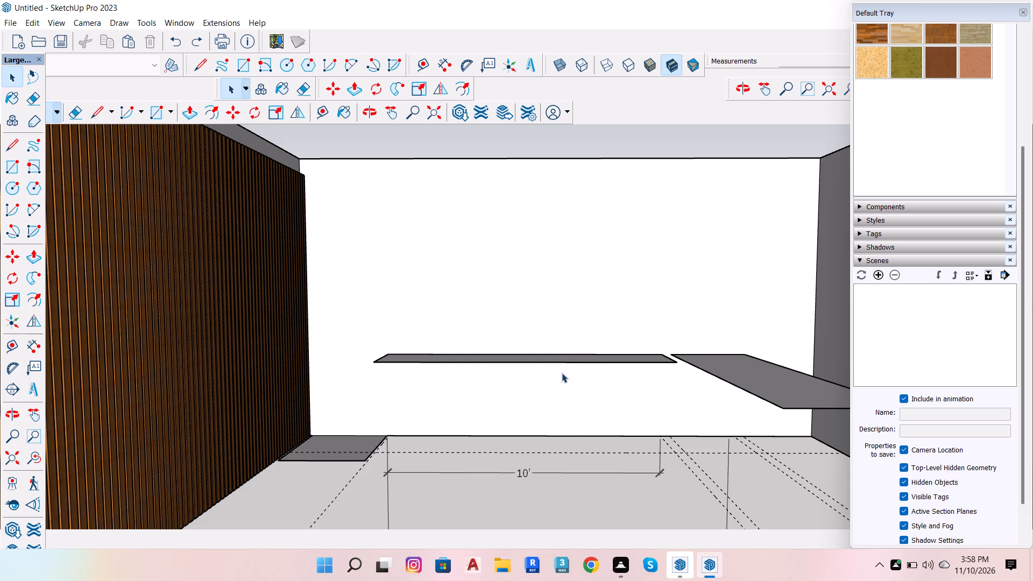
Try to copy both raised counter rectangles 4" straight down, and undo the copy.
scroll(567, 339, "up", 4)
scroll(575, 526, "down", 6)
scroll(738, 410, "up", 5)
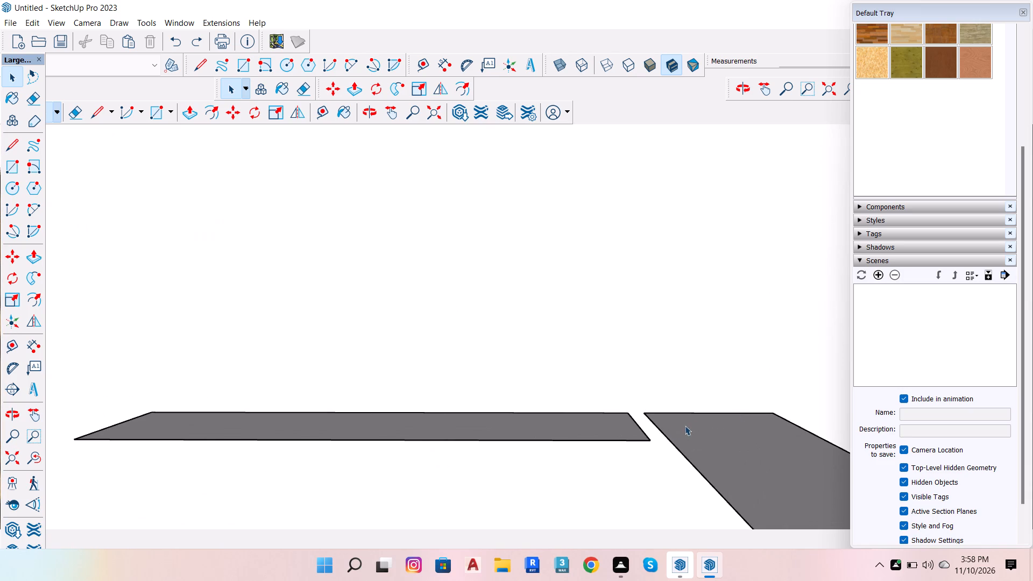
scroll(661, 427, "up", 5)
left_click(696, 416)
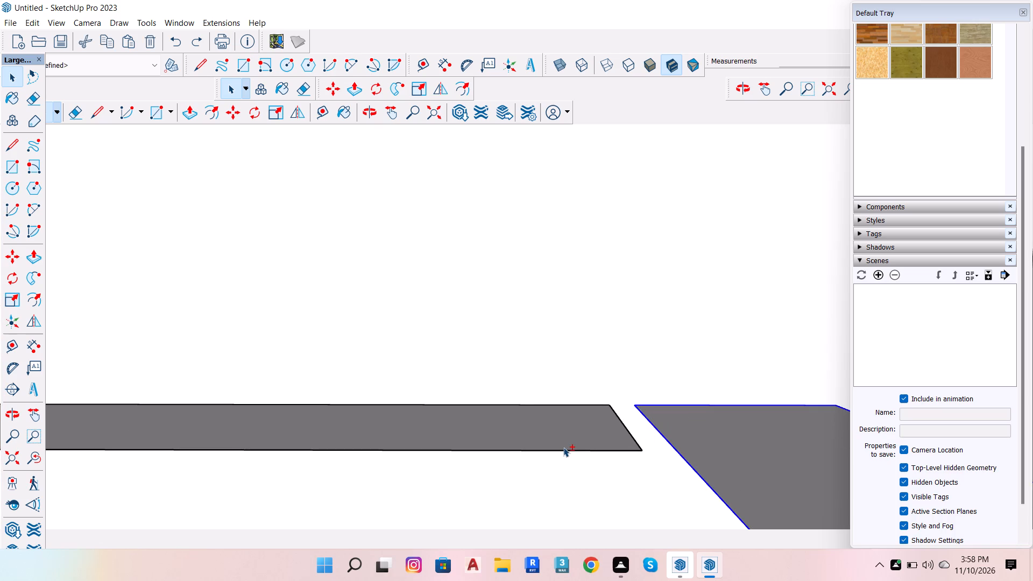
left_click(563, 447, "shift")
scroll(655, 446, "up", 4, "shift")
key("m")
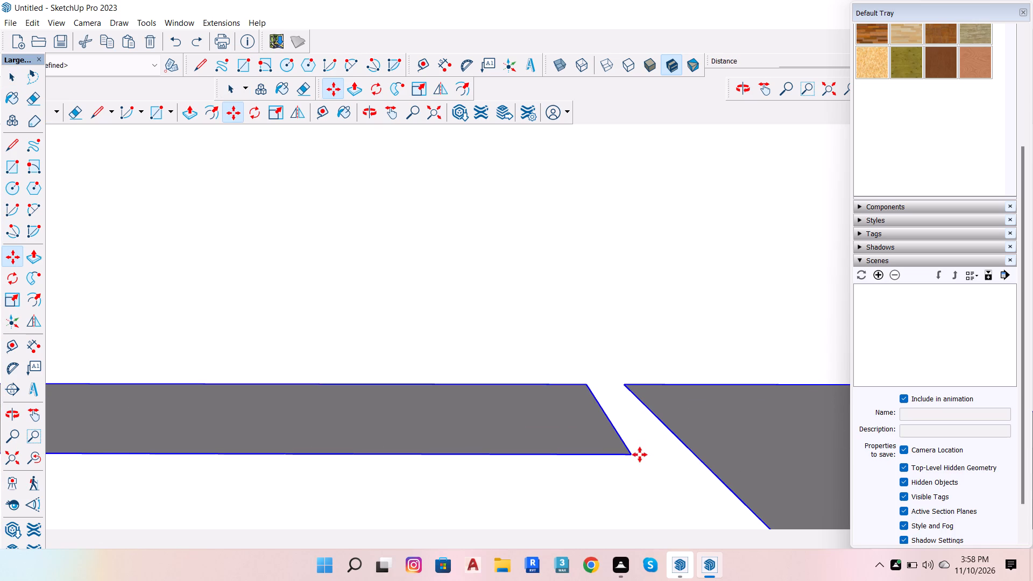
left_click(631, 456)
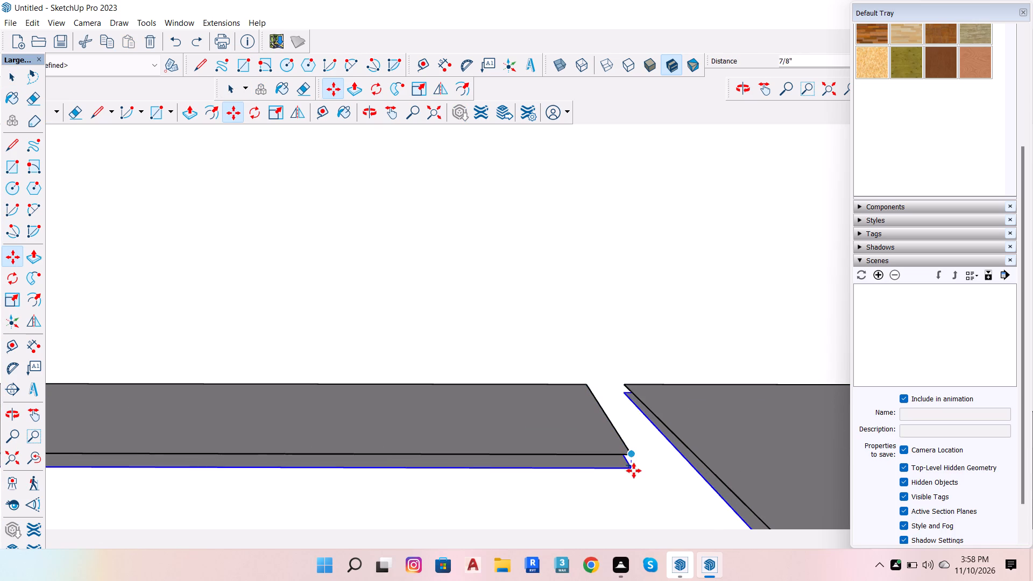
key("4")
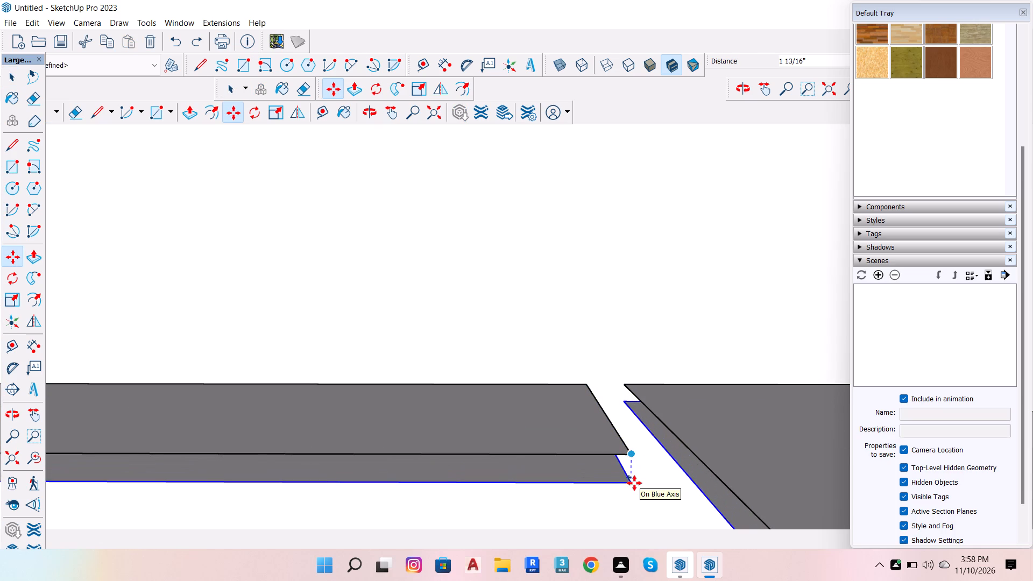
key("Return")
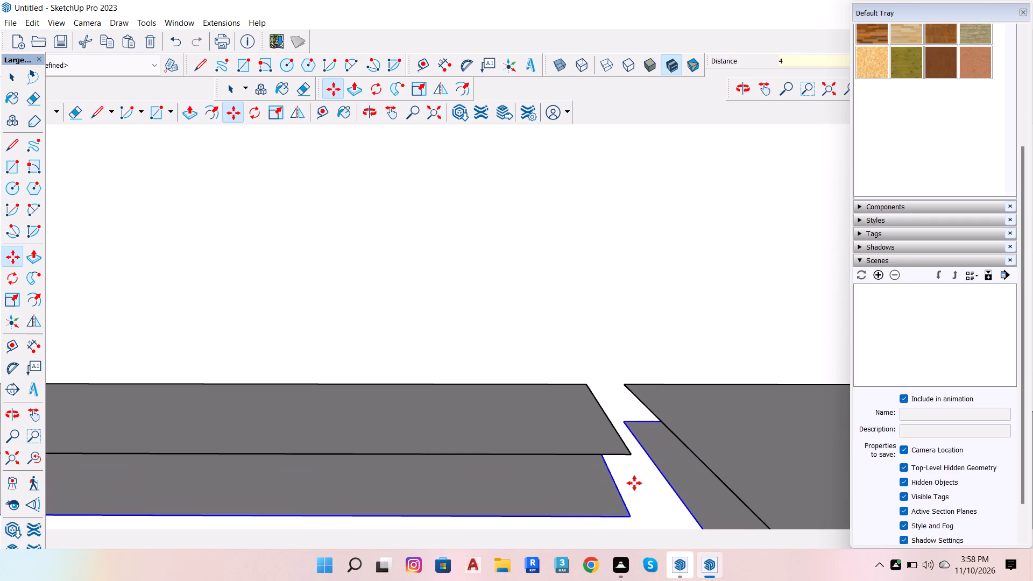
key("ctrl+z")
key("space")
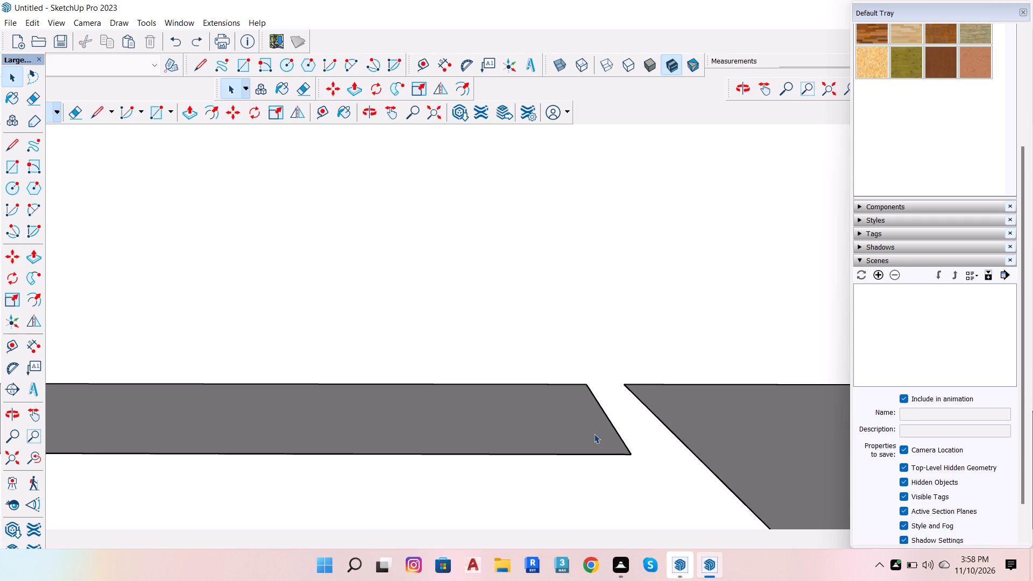
Copy the raised back-wall and side counter rectangles together 3" straight down along the blue axis.
left_click(594, 434)
left_click(670, 423, "shift")
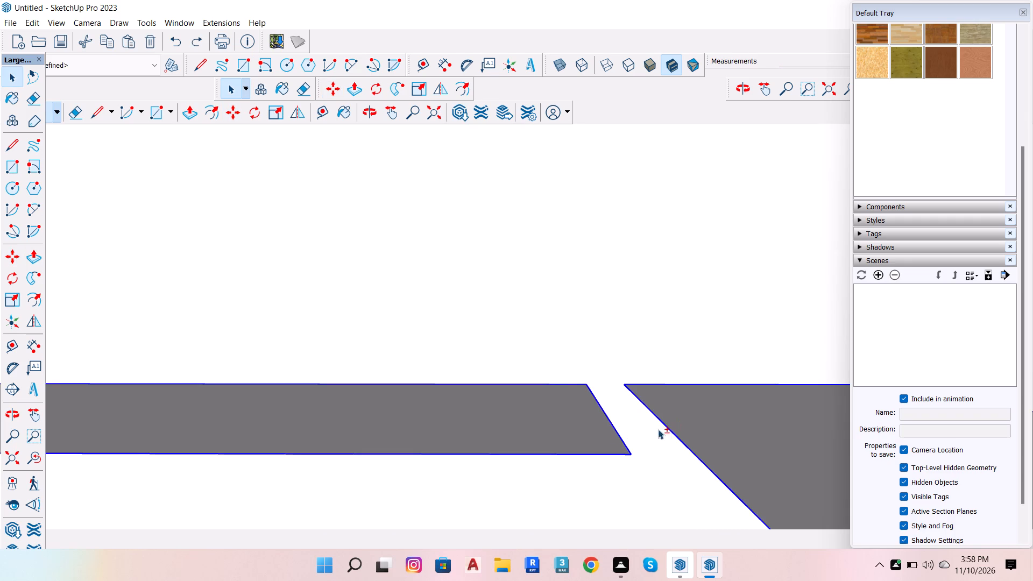
scroll(614, 476, "up", 3)
key("m")
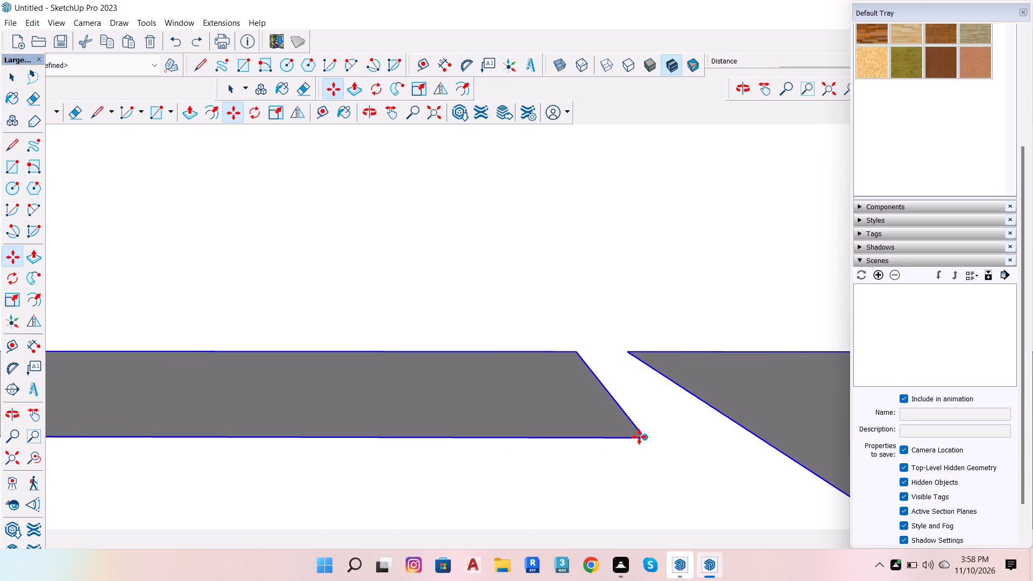
left_click(647, 439)
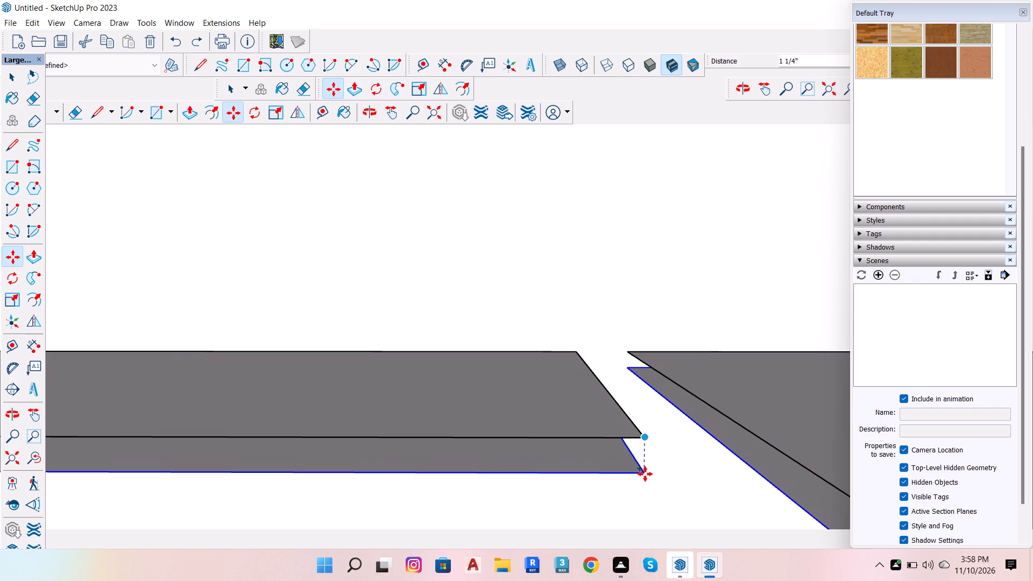
key("Up")
key("3")
key("Return")
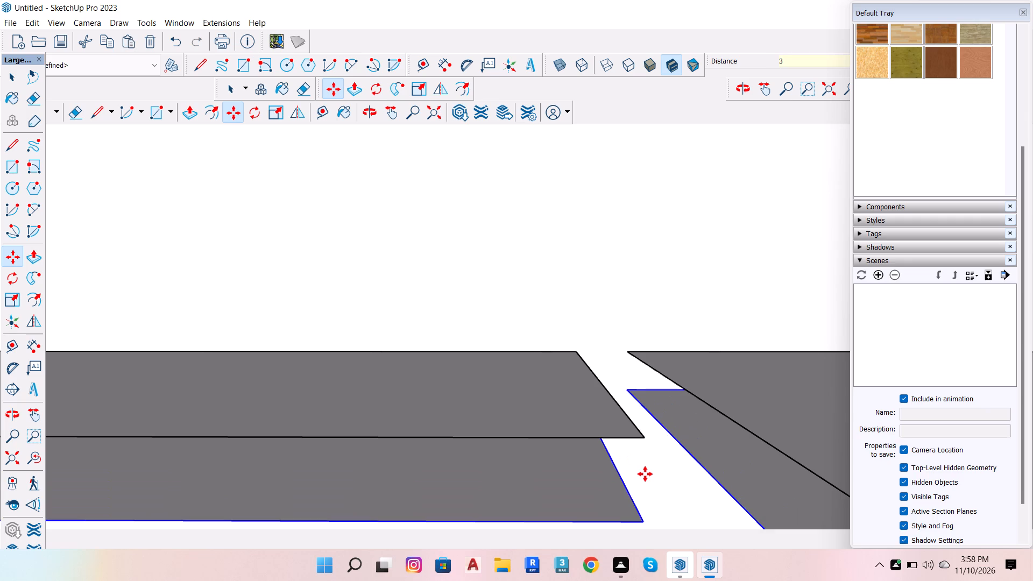
key("space")
Open the upper back-wall rectangle's group and copy its end edge nearest the slatted wall 3" inward across the face.
scroll(666, 407, "down", 18)
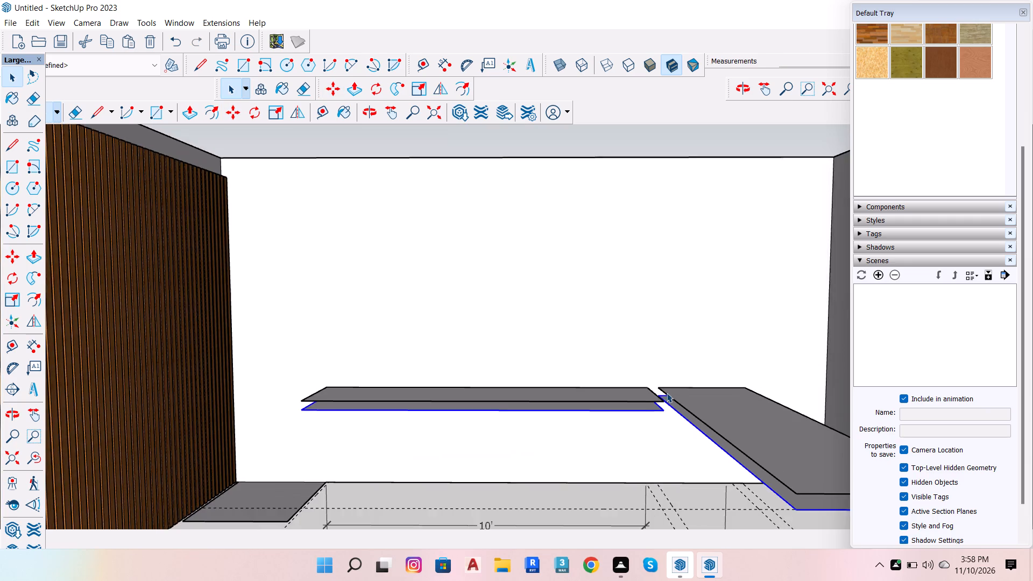
scroll(341, 420, "up", 6)
scroll(376, 382, "down", 5)
scroll(282, 344, "up", 5)
scroll(341, 394, "up", 5)
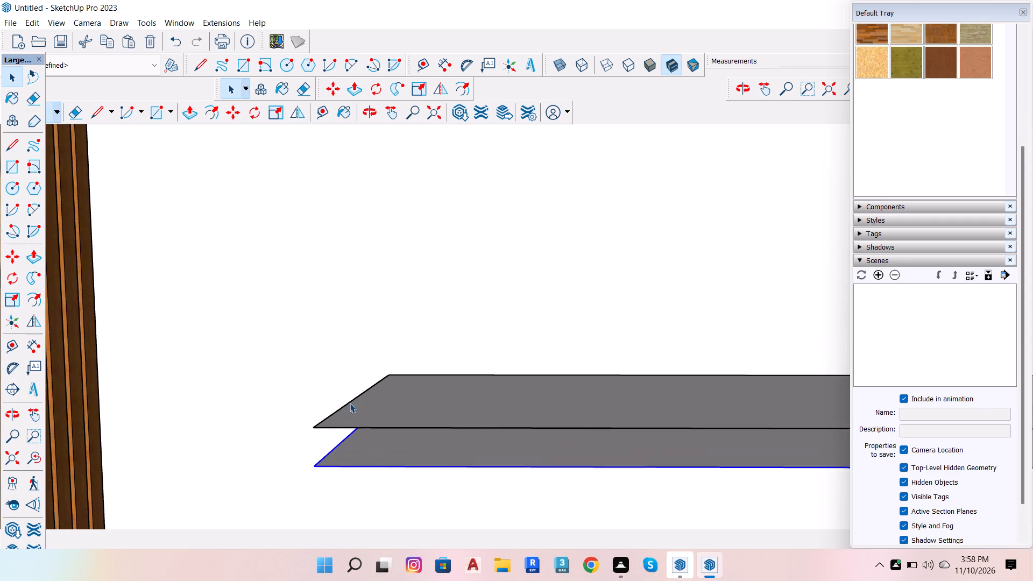
scroll(350, 403, "up", 1)
left_click(352, 404)
double_click(351, 404)
left_click(351, 404)
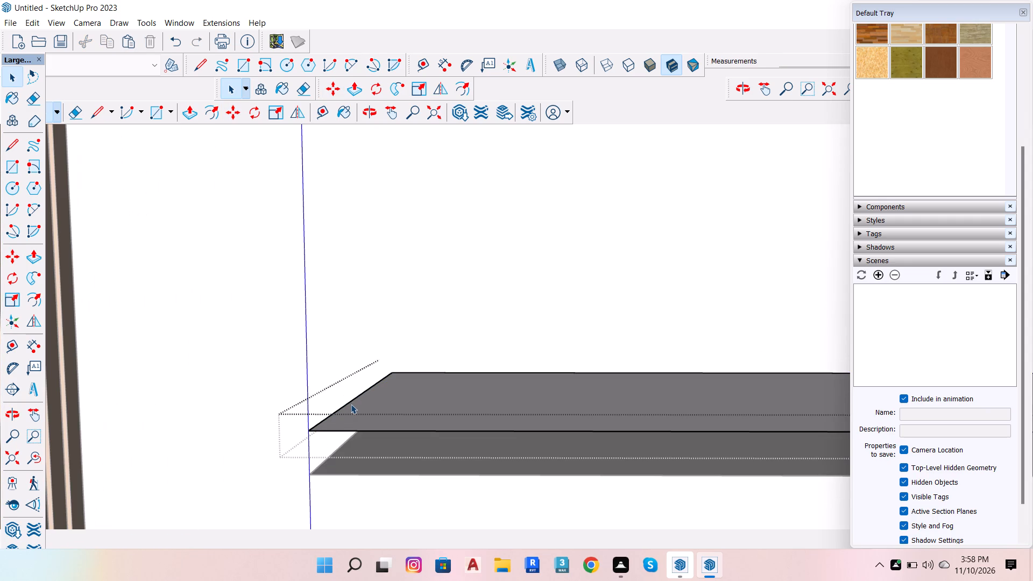
key("m")
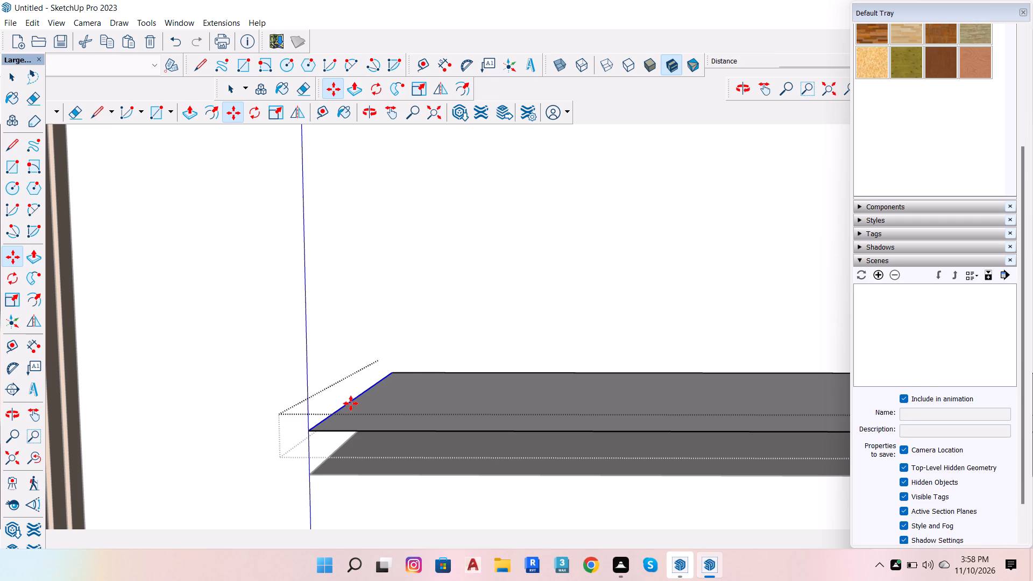
left_click(351, 403)
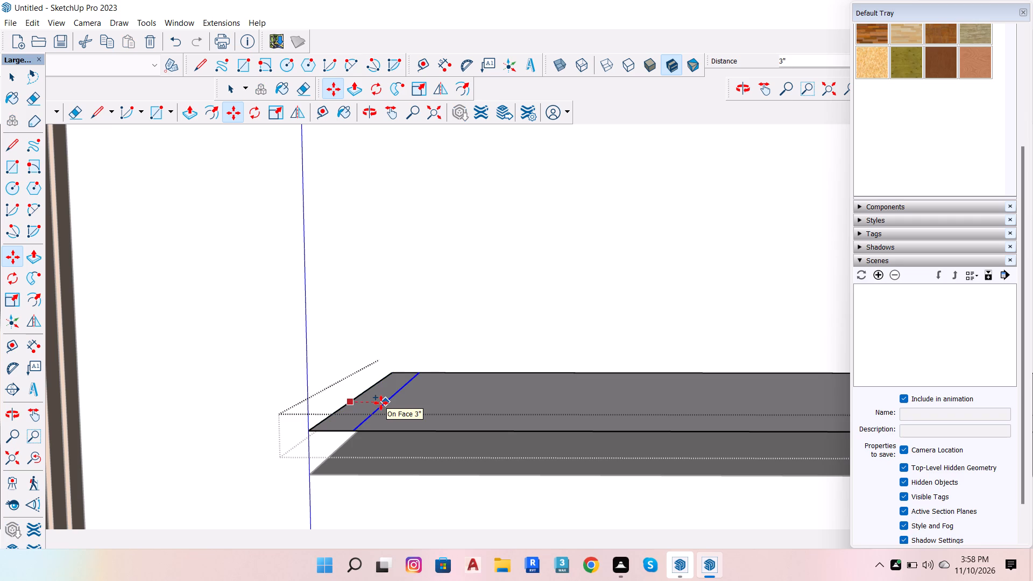
left_click(384, 403)
scroll(330, 416, "down", 5)
key("space")
scroll(343, 434, "up", 4)
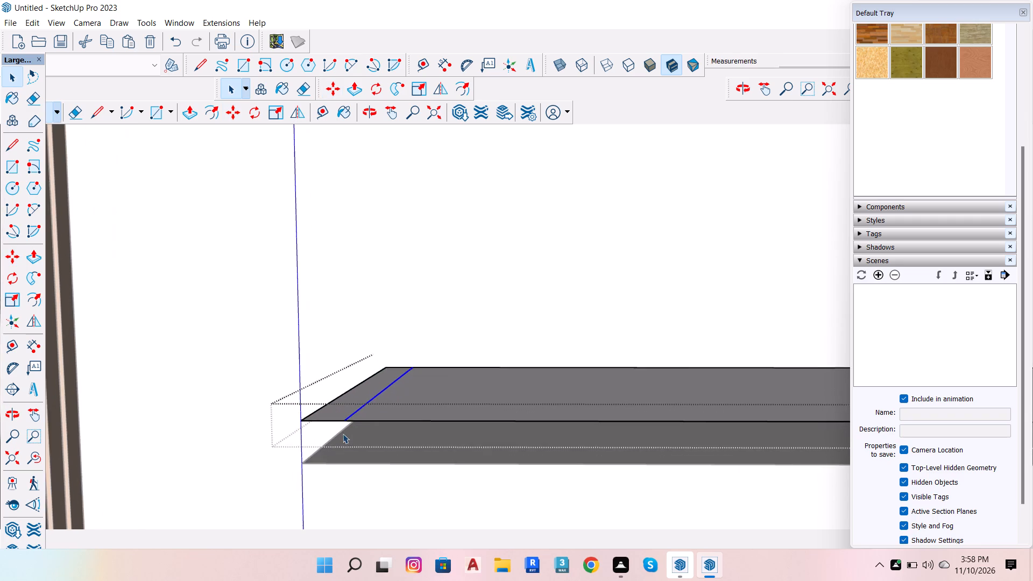
Open the lower back-wall rectangle's group and copy its end edge nearest the slatted wall inward across the face.
scroll(365, 395, "down", 6)
scroll(352, 407, "up", 4)
left_click(340, 429)
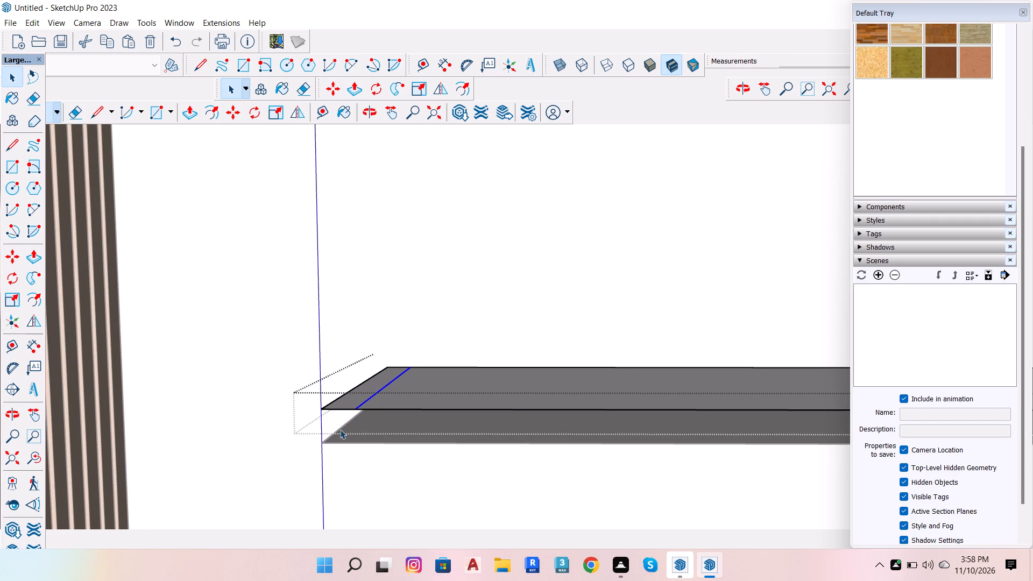
left_click(356, 443)
left_click(343, 431)
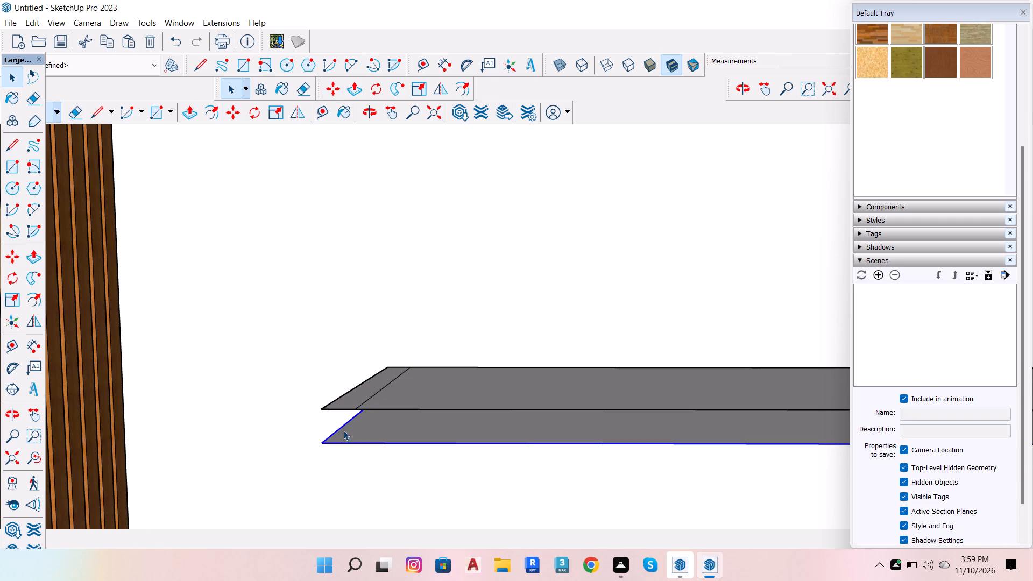
left_click(343, 429)
left_click(343, 429)
double_click(343, 429)
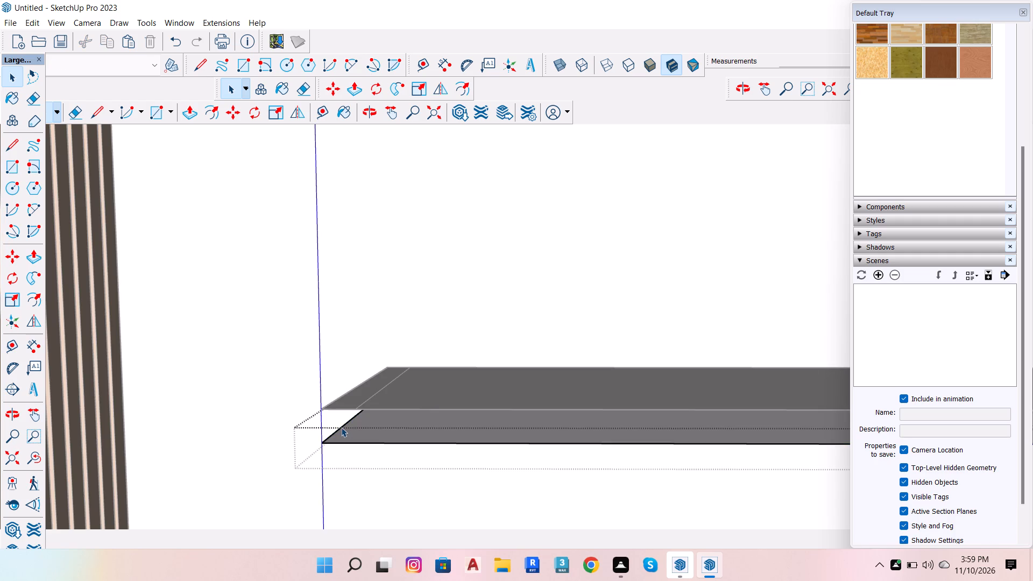
left_click(341, 427)
left_click(342, 428)
key("m")
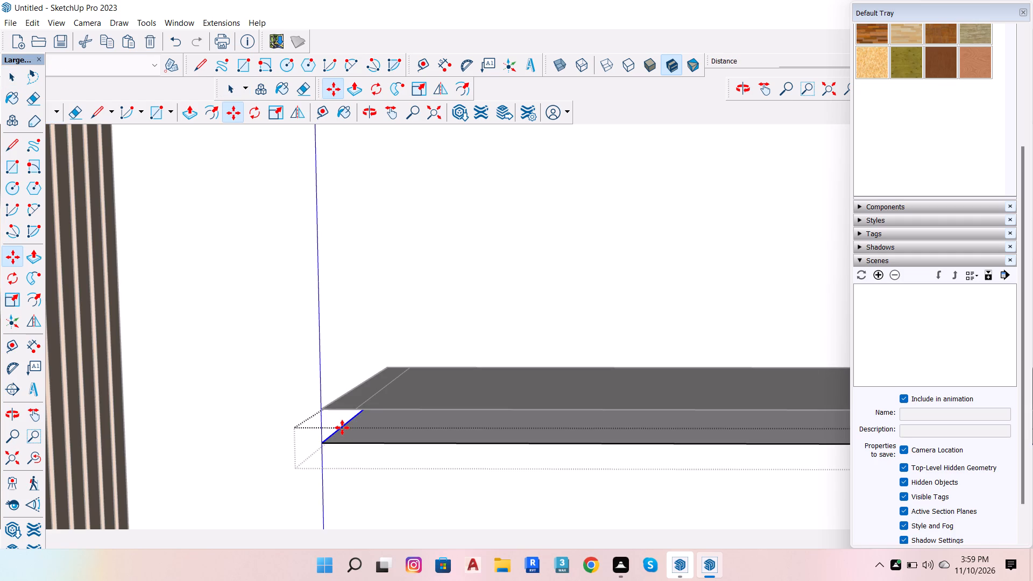
left_click(342, 428)
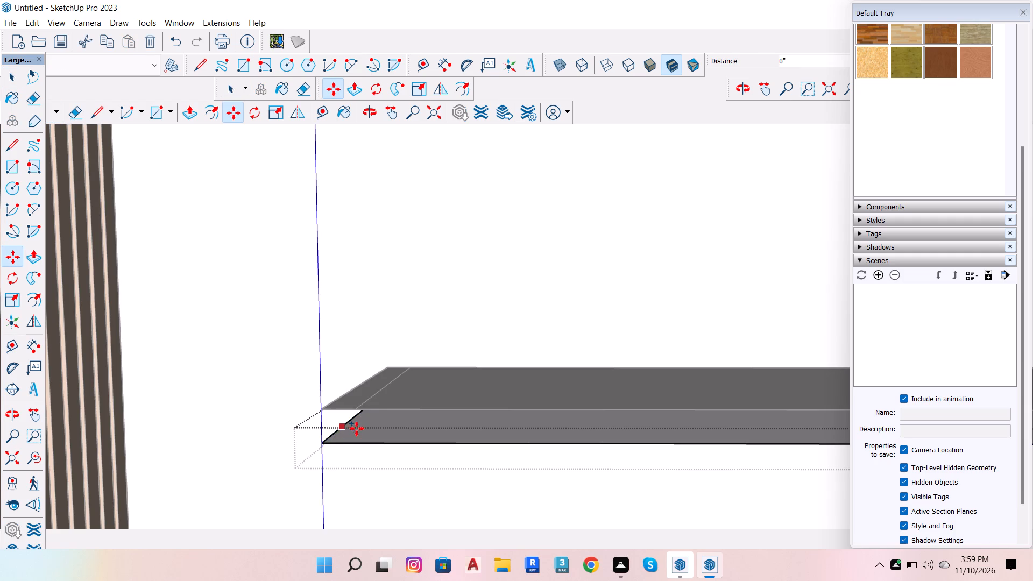
left_click(372, 431)
scroll(358, 419, "down", 6)
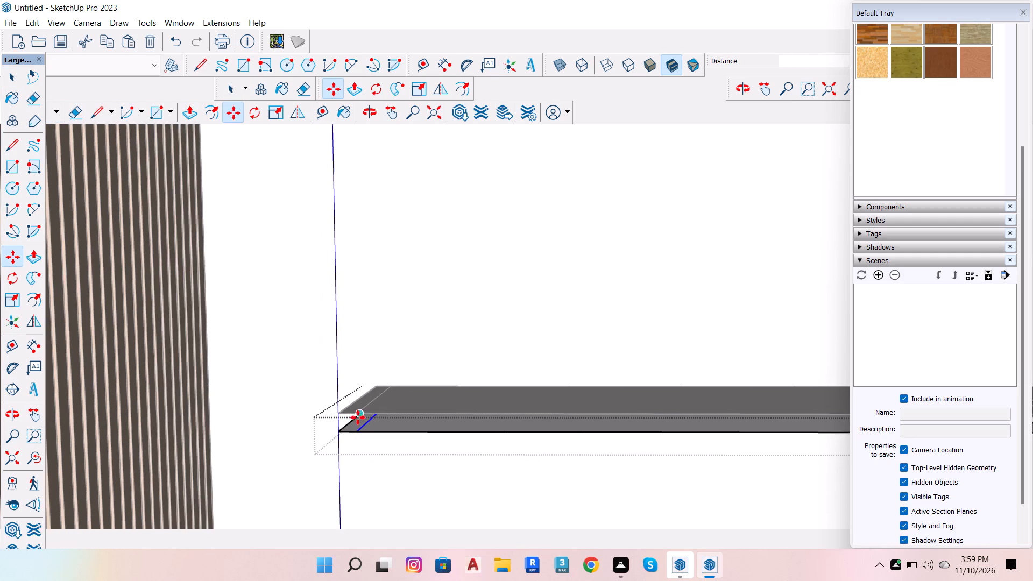
Erase the end strip of the lower back-wall rectangle outside the copied edge, including its leftover edge segment.
key("space")
scroll(348, 427, "up", 20)
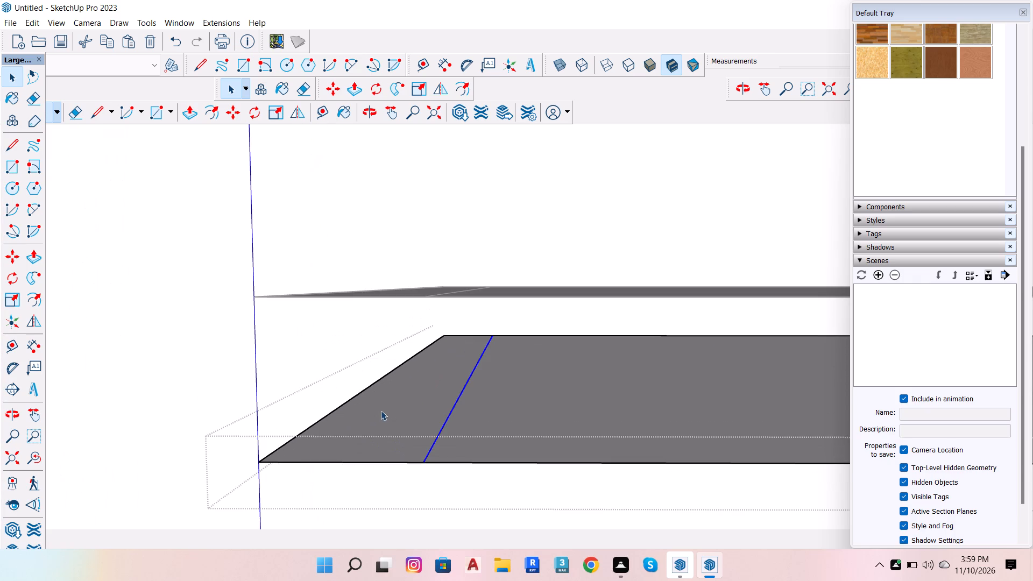
key("e")
left_click_drag(352, 393, 385, 470)
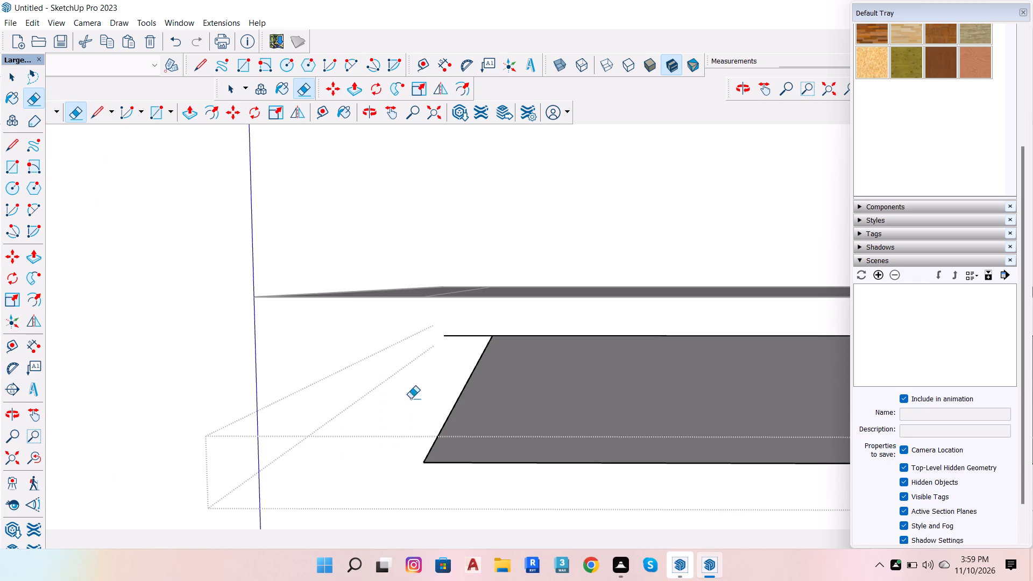
left_click(450, 341)
Close the group and move the upper back-wall rectangle 4" toward the side counter so their ends meet.
scroll(352, 455, "down", 14)
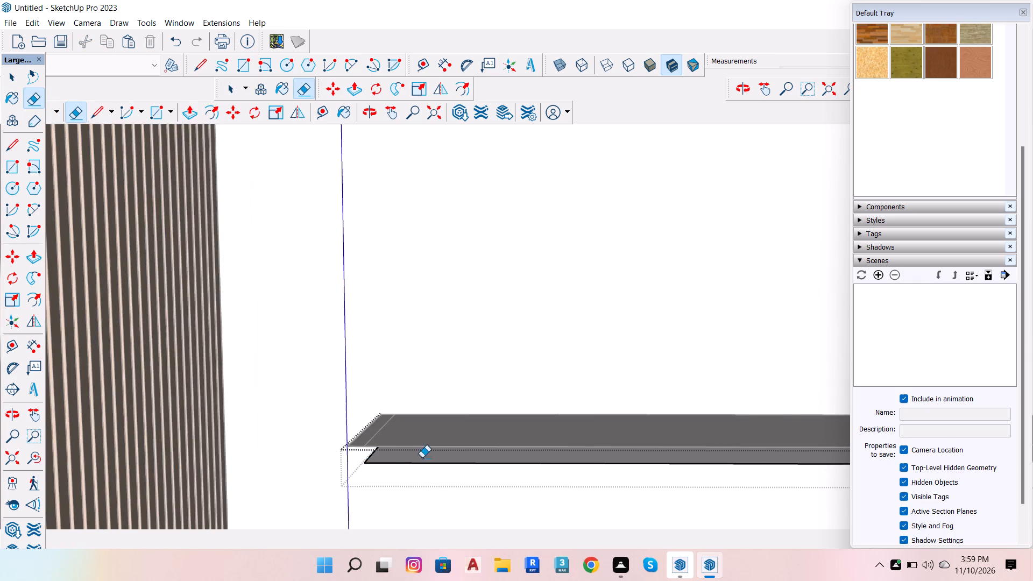
scroll(433, 460, "down", 6)
scroll(890, 432, "up", 6)
scroll(815, 445, "up", 12)
key("space")
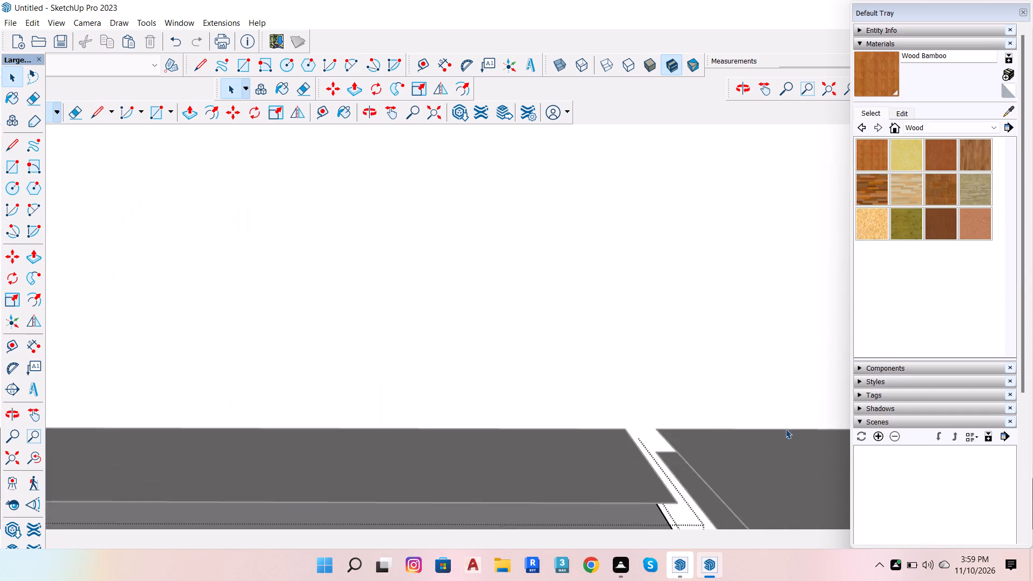
scroll(388, 464, "down", 6)
scroll(324, 473, "down", 6)
scroll(433, 465, "up", 11)
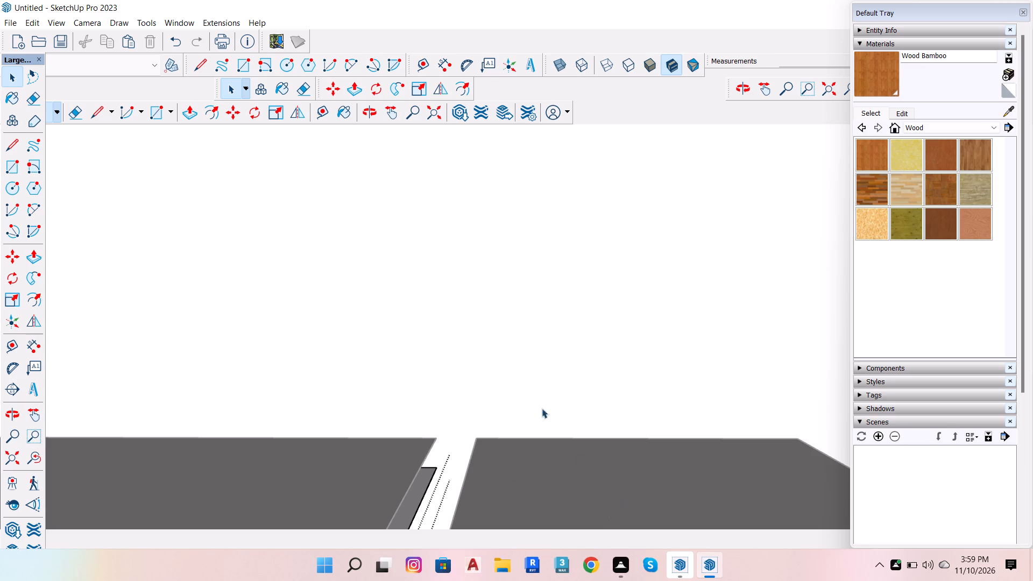
scroll(603, 400, "down", 6)
scroll(503, 507, "up", 1)
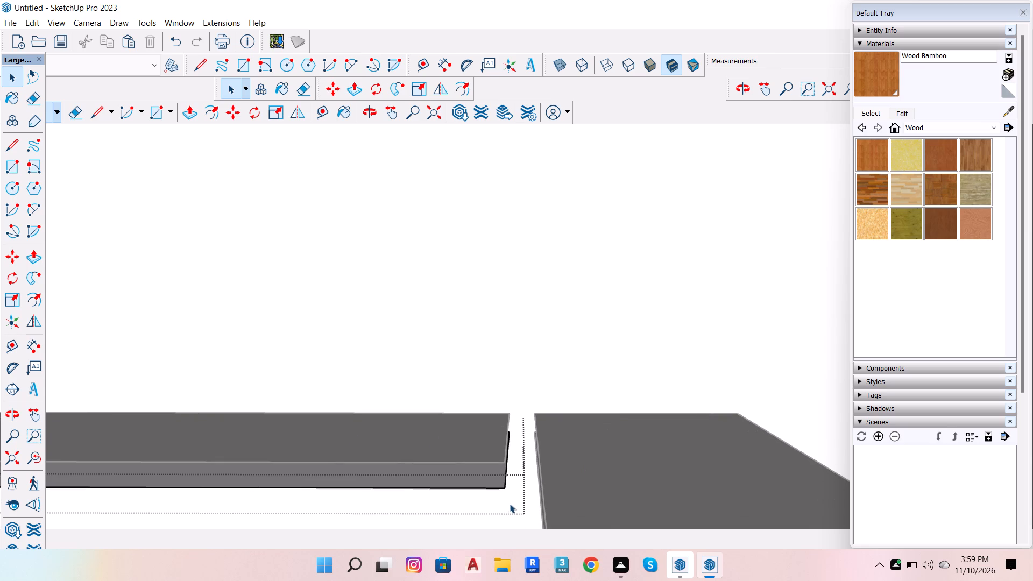
scroll(525, 433, "up", 2)
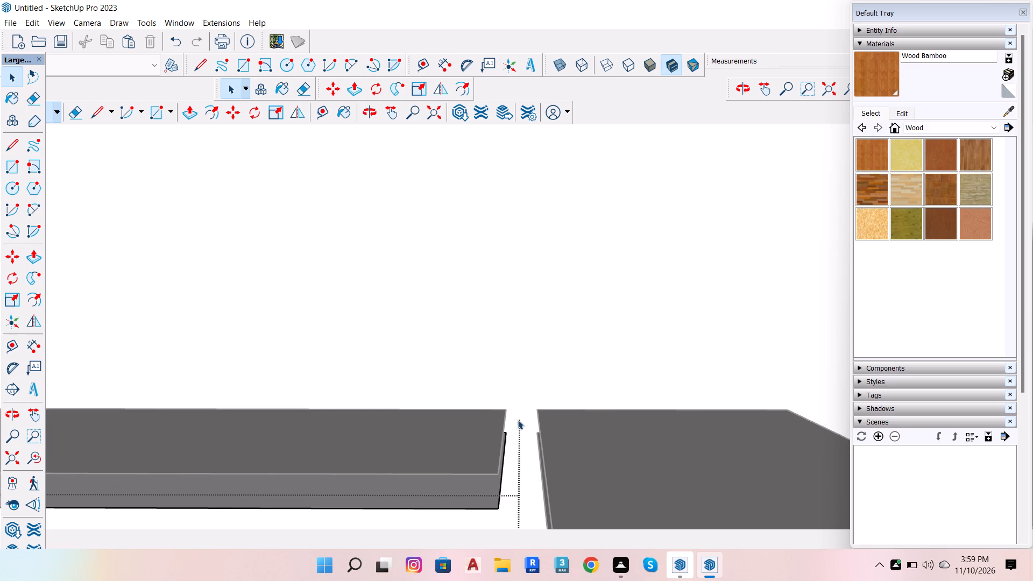
left_click(509, 415)
left_click(505, 424)
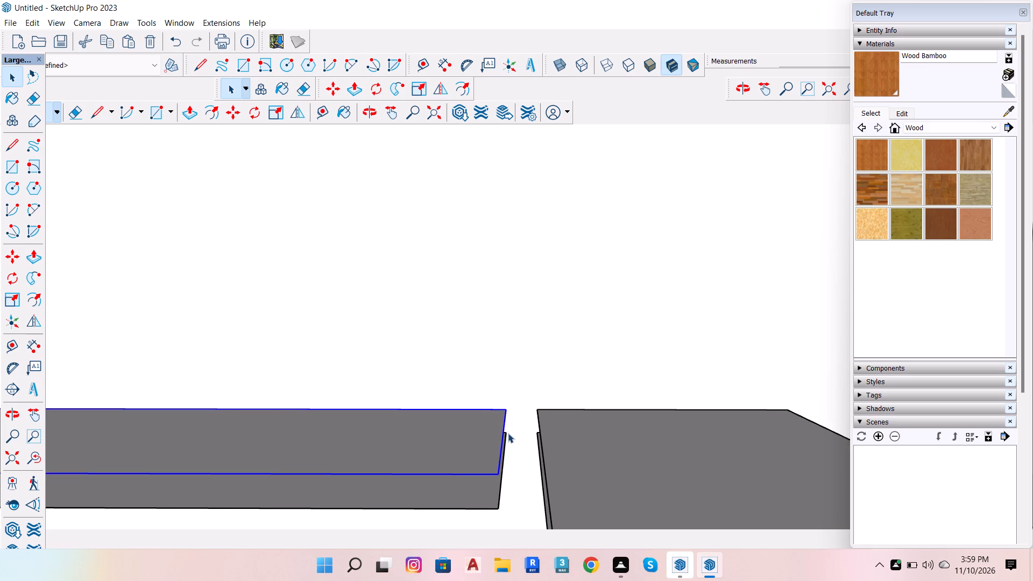
left_click(502, 429)
key("m")
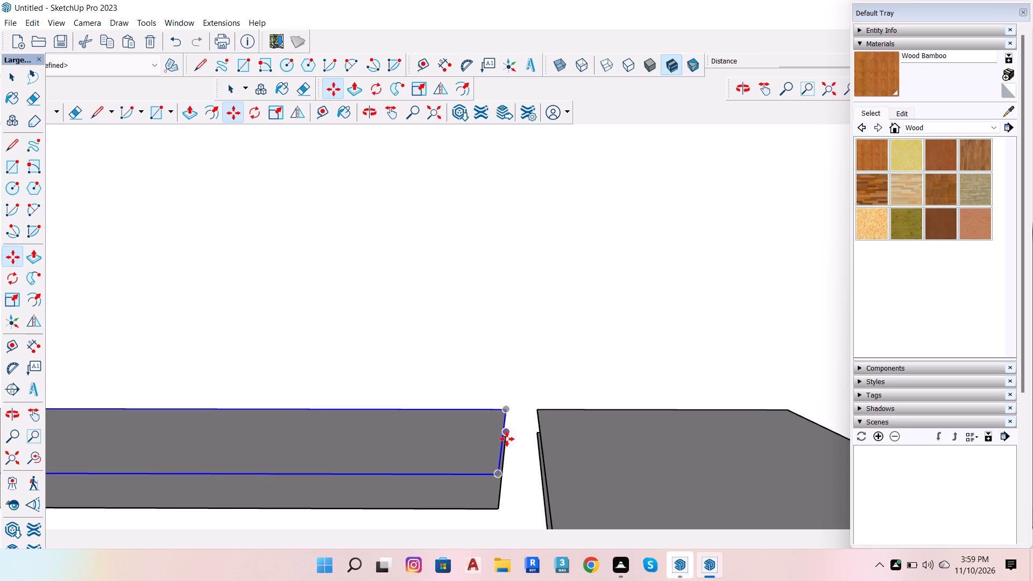
left_click(504, 436)
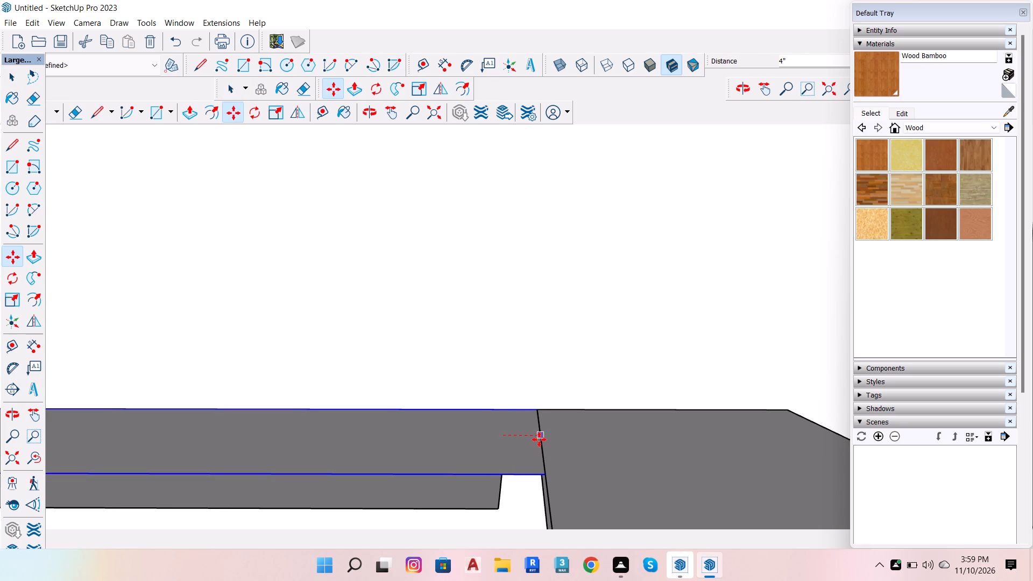
left_click(539, 440)
scroll(554, 415, "down", 5)
key("space")
Move the lower back-wall rectangle 4" along the wall to meet the edge of the lower side counter rectangle.
scroll(510, 477, "up", 3)
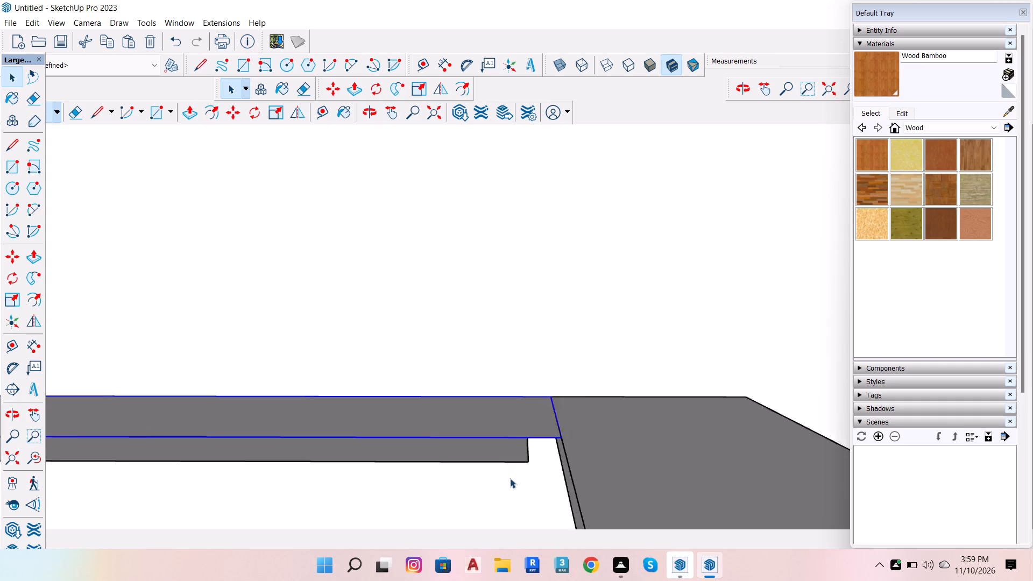
scroll(510, 478, "up", 3)
scroll(548, 435, "up", 6)
left_click(526, 419)
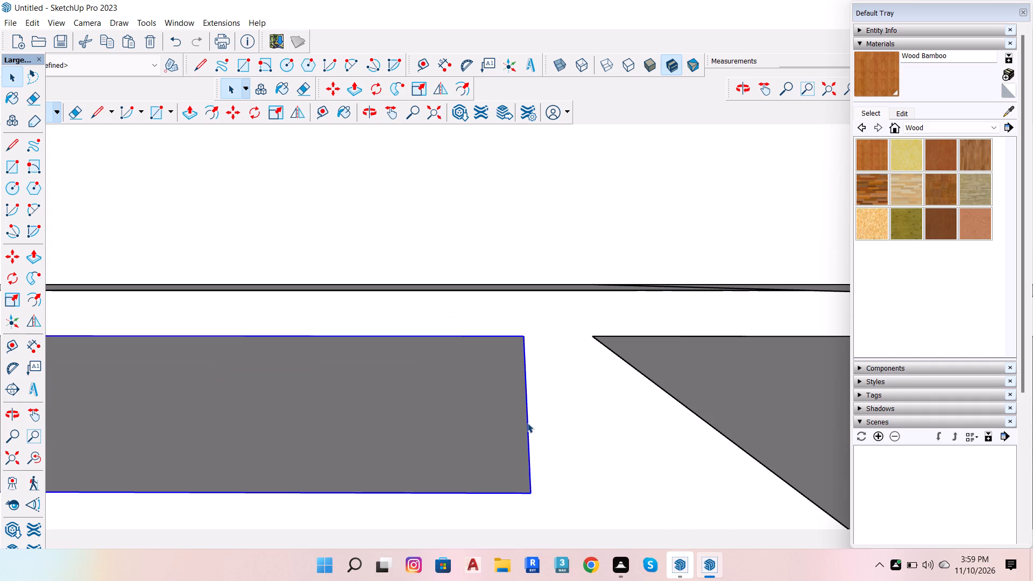
left_click(527, 423)
key("m")
left_click(527, 423)
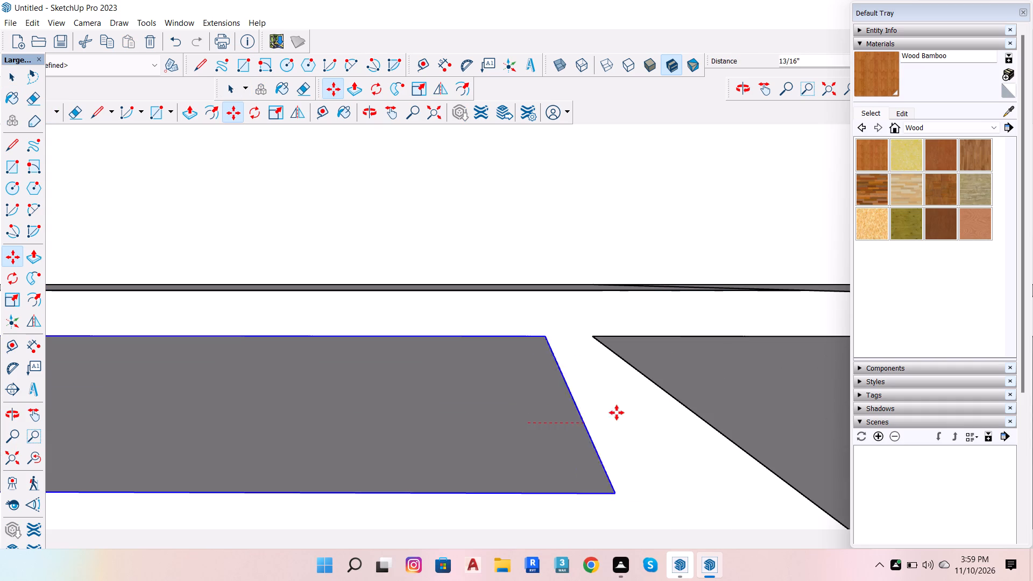
left_click(705, 416)
scroll(650, 415, "down", 19)
key("space")
Copy the lower back-wall rectangle 2'6" straight down along the blue axis.
scroll(646, 416, "down", 13)
scroll(406, 454, "up", 2)
scroll(285, 369, "up", 4)
scroll(321, 389, "down", 2)
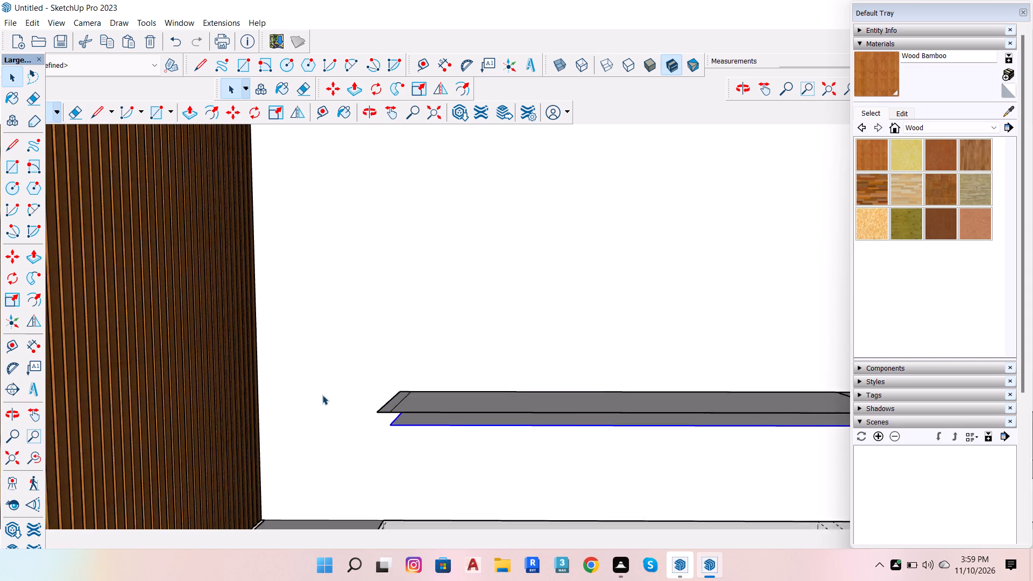
scroll(322, 395, "down", 1)
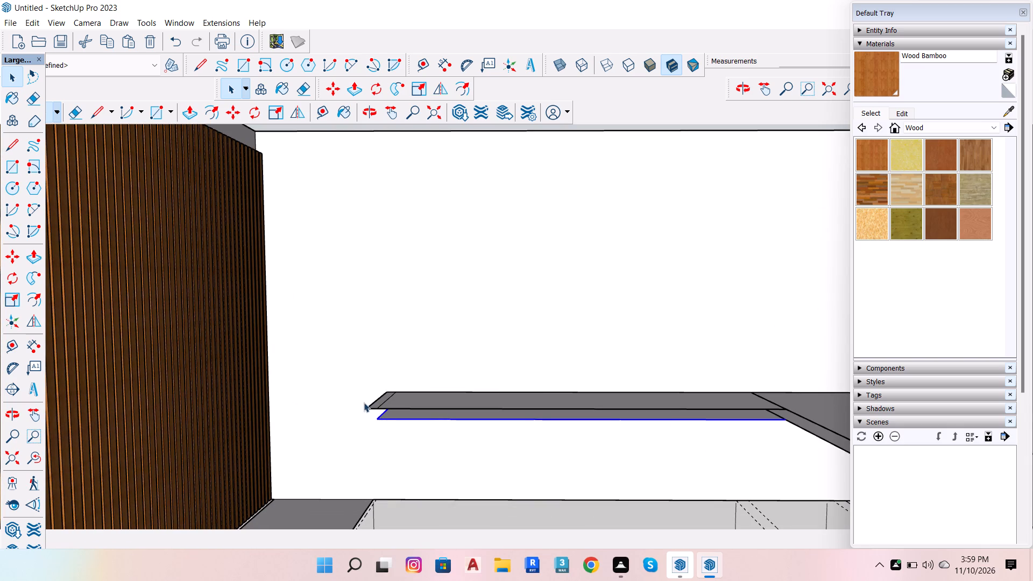
scroll(491, 325, "down", 5)
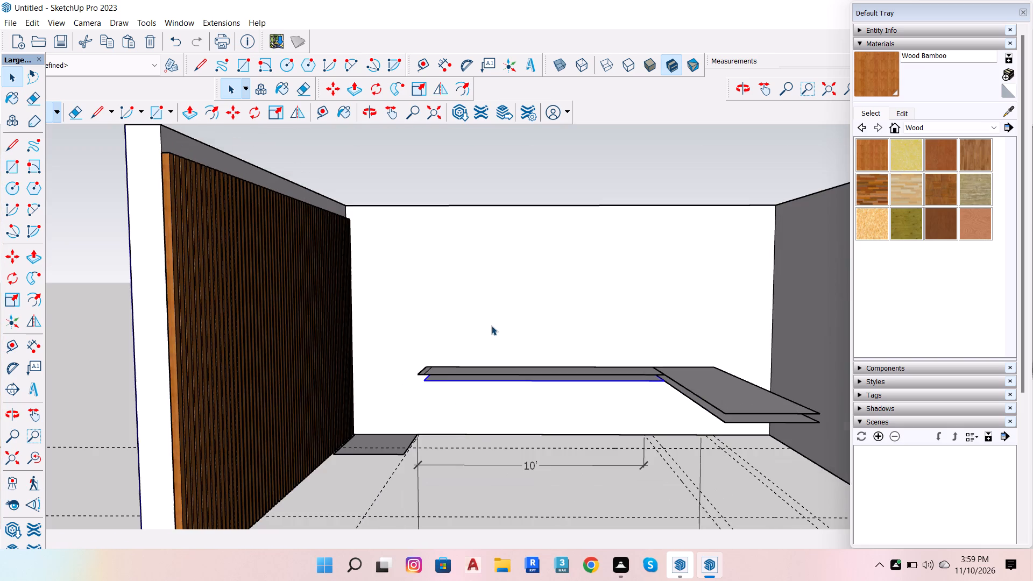
scroll(709, 396, "up", 5)
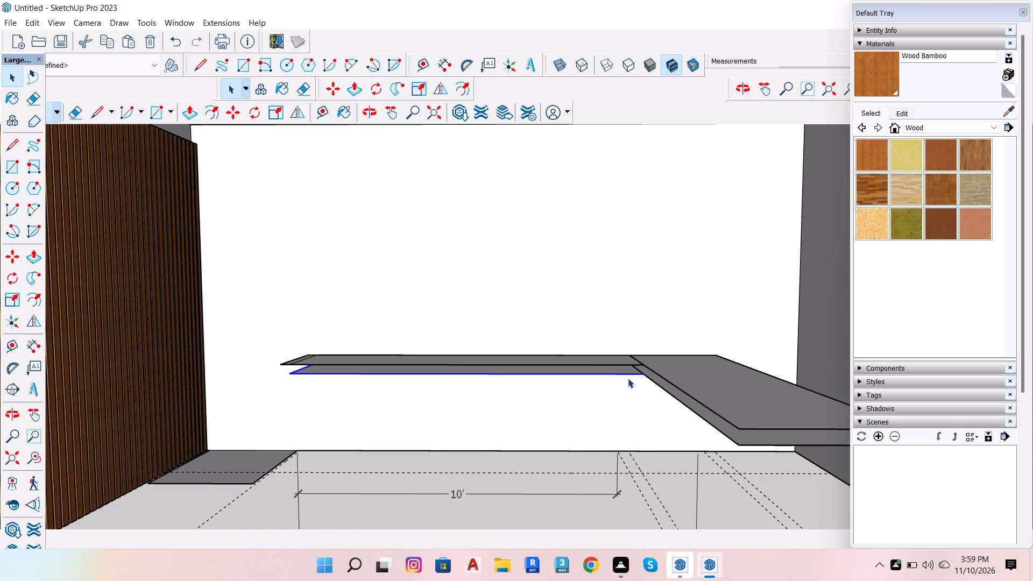
scroll(554, 368, "up", 5)
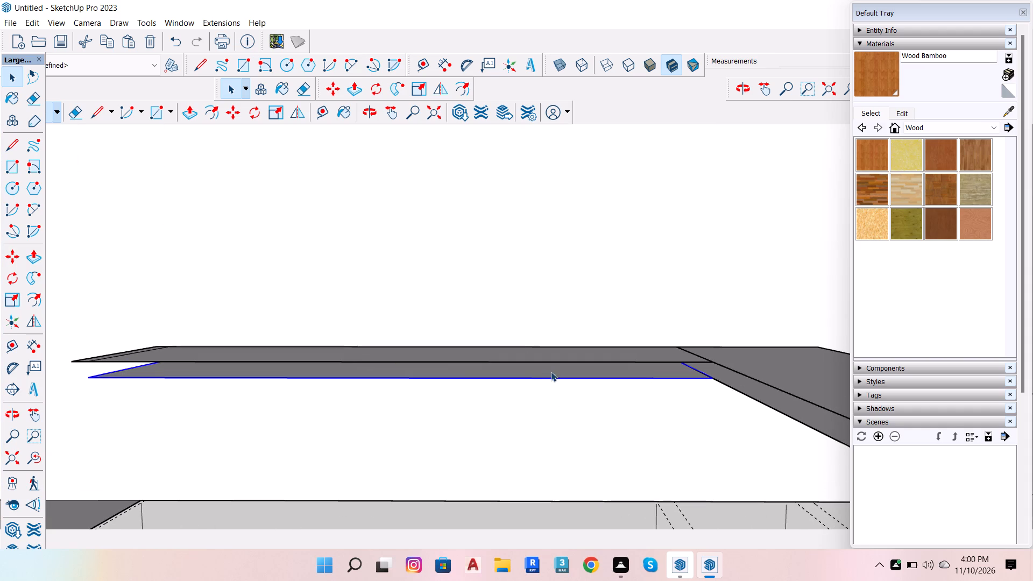
left_click(358, 349)
scroll(416, 391, "down", 5)
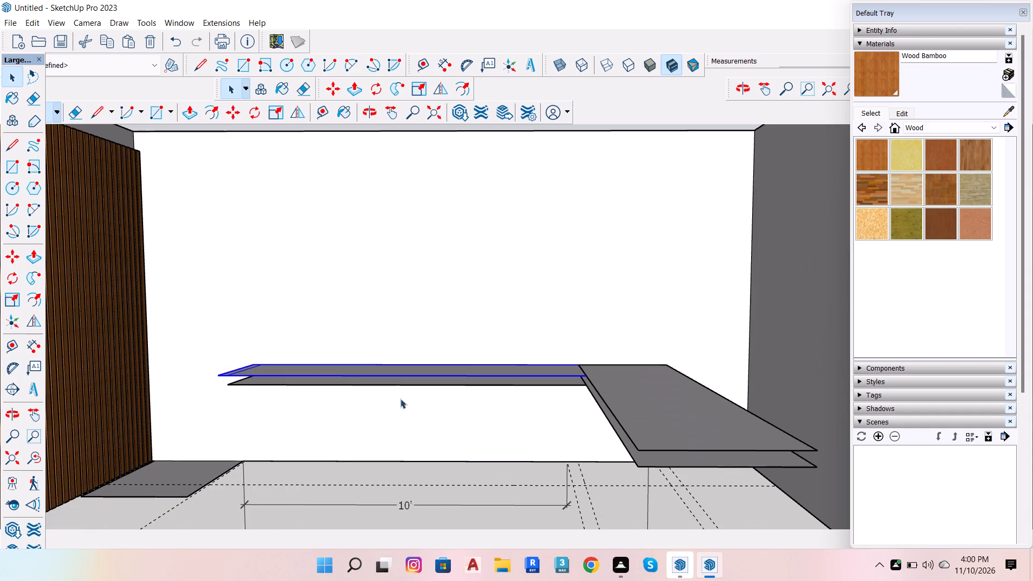
scroll(313, 382, "up", 4)
left_click(313, 382)
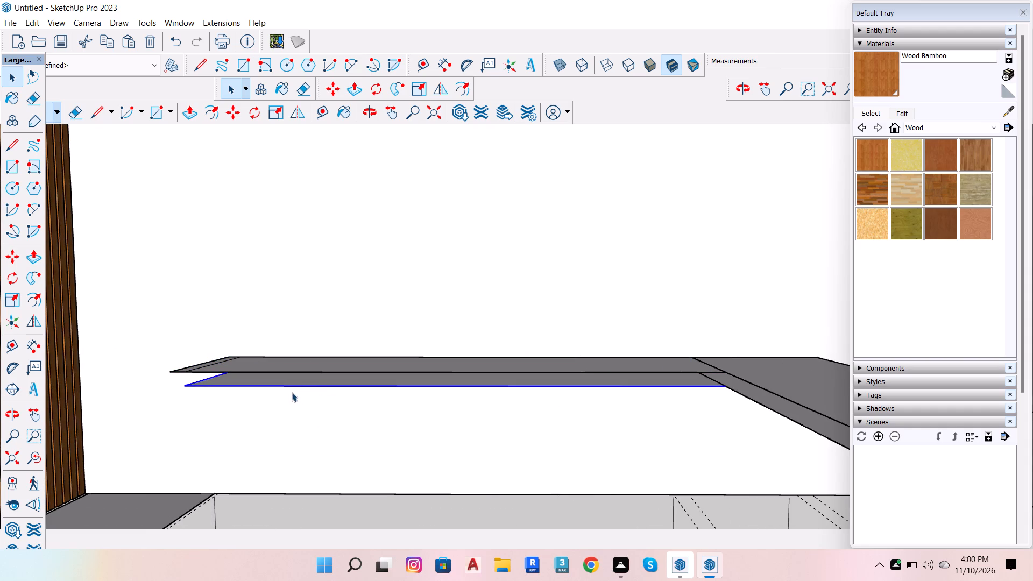
key("m")
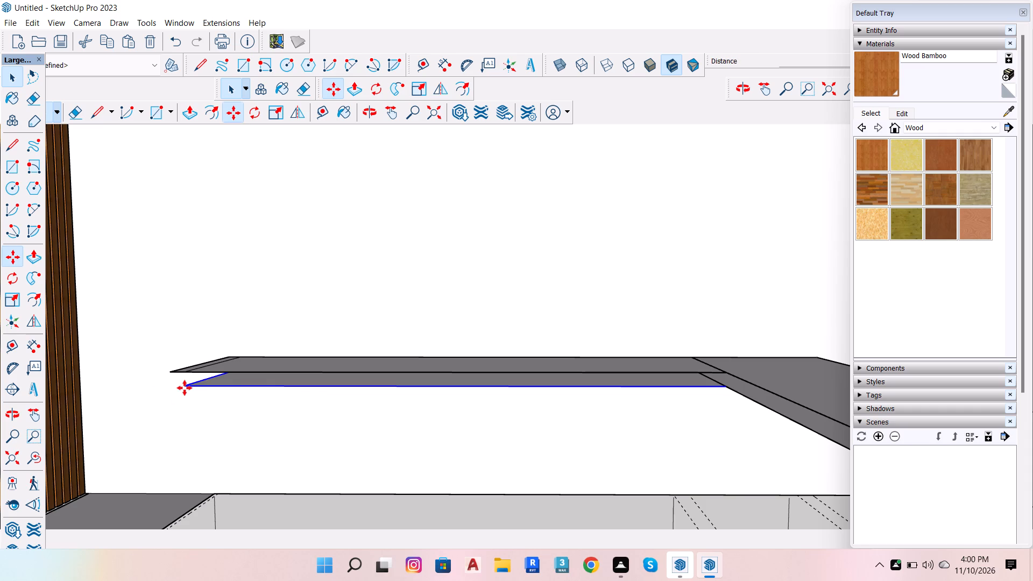
left_click(185, 388)
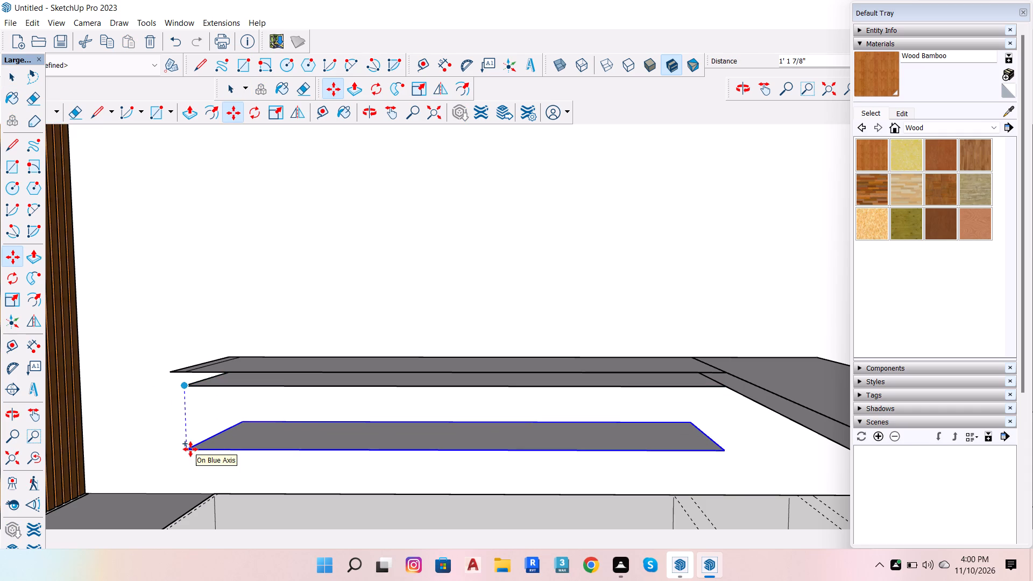
key("Up")
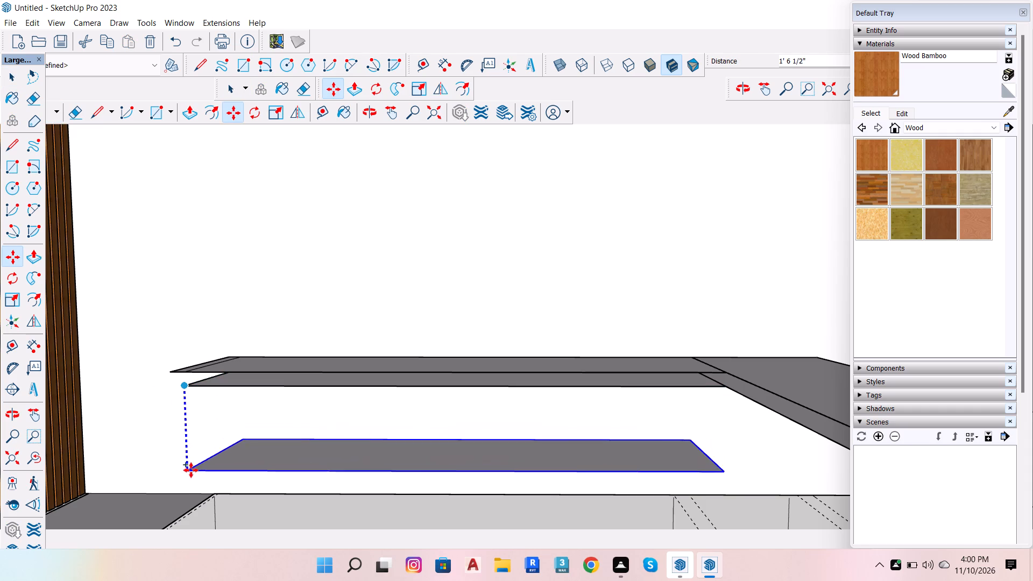
scroll(202, 476, "down", 4)
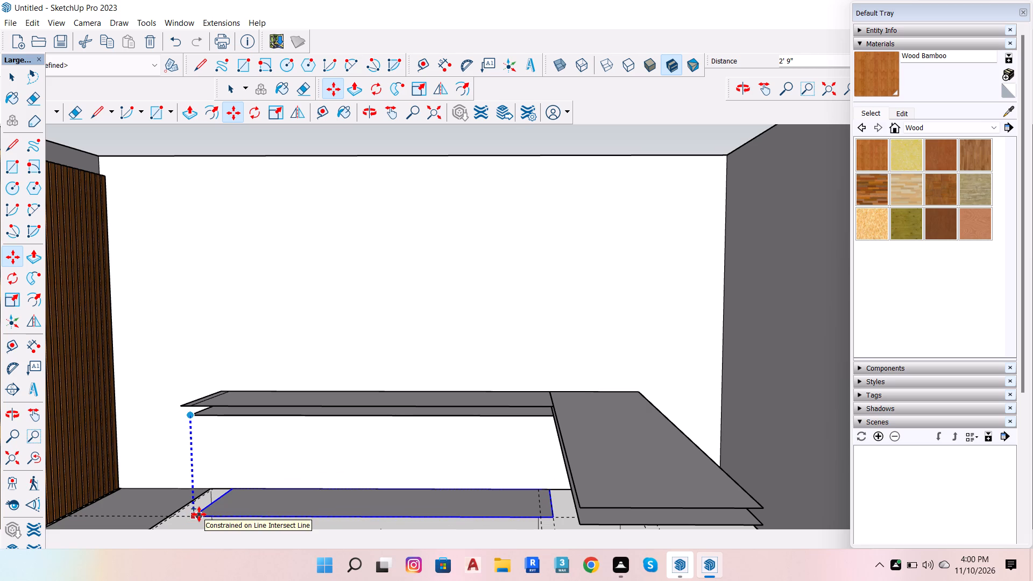
type("2'")
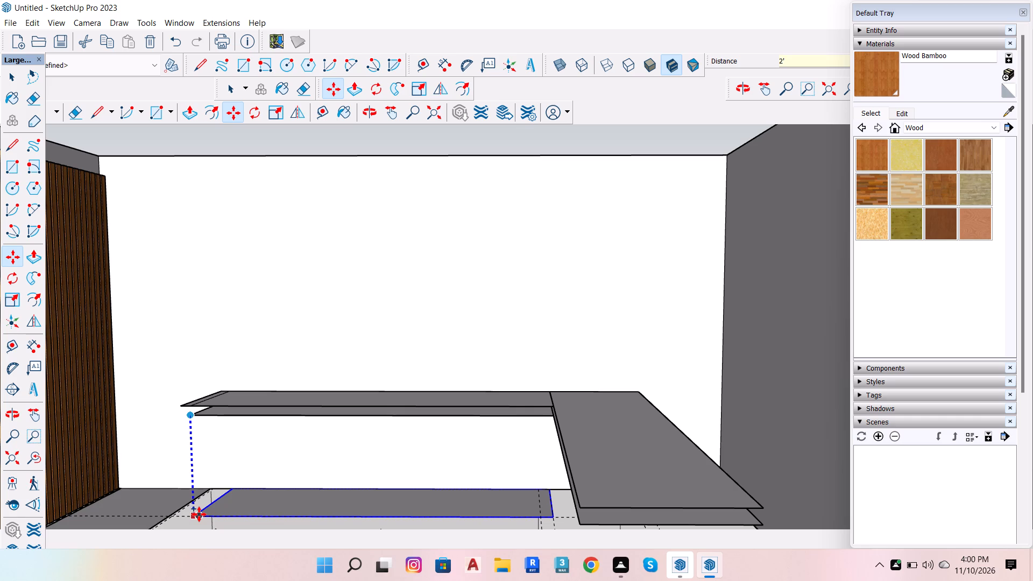
key("6")
key("Return")
key("space")
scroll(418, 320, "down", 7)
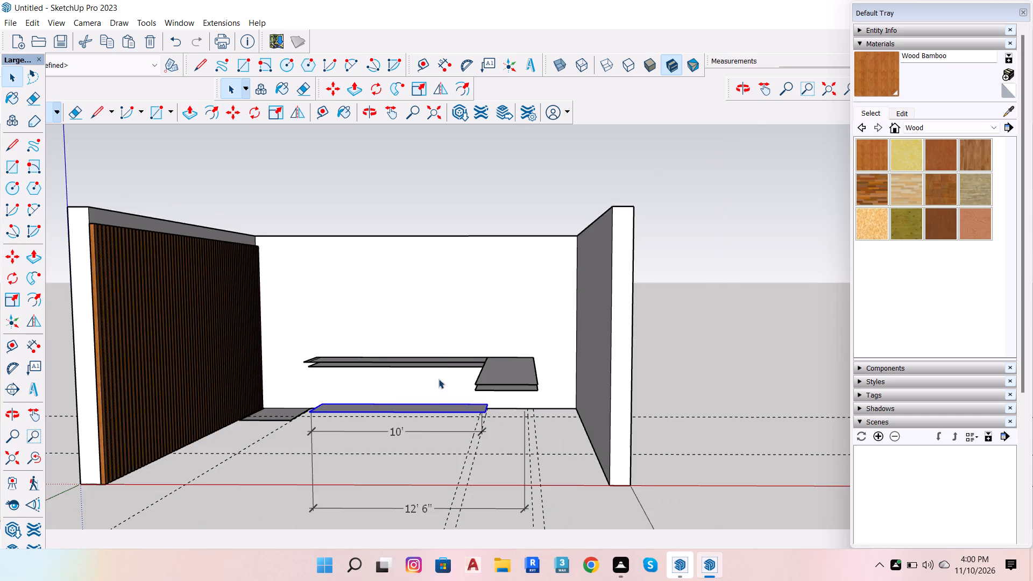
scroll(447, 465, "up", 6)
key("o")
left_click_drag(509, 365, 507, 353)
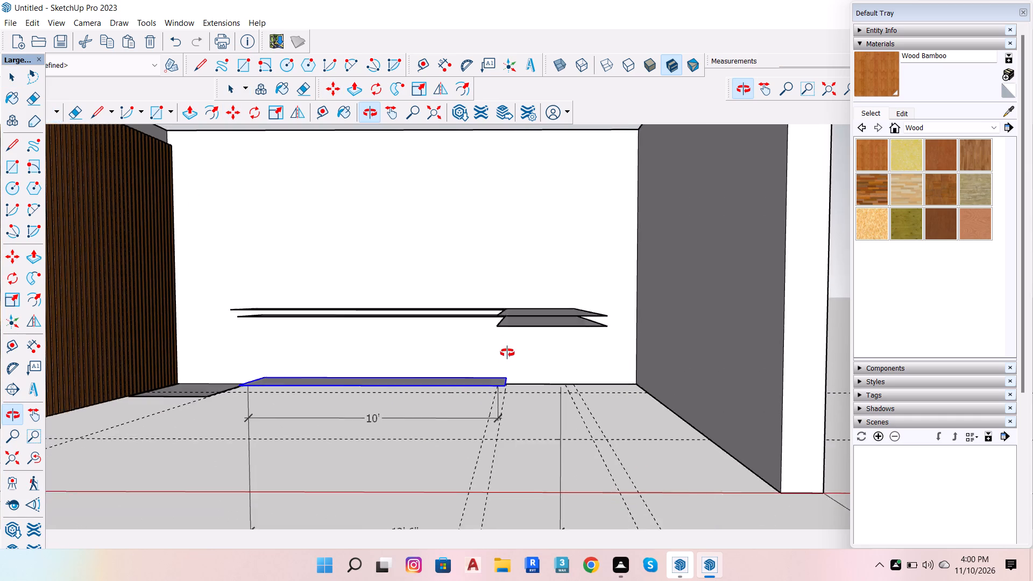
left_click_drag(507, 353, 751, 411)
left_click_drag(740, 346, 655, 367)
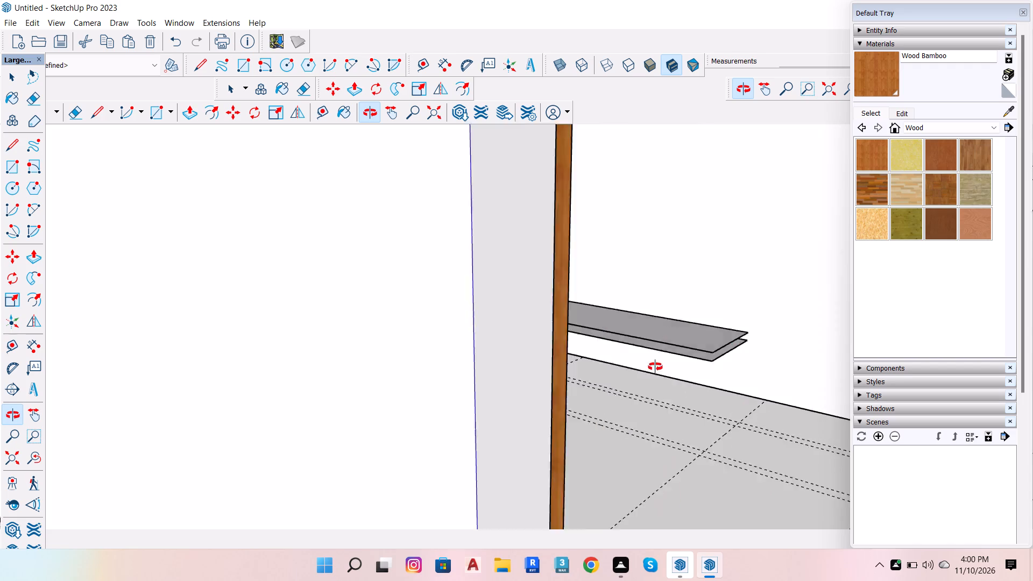
Dimension the vertical gap between the copied lowest back-wall rectangle's end corner and the room's back floor edge.
left_click_drag(655, 367, 483, 384)
scroll(202, 364, "up", 14)
left_click_drag(400, 336, 494, 324)
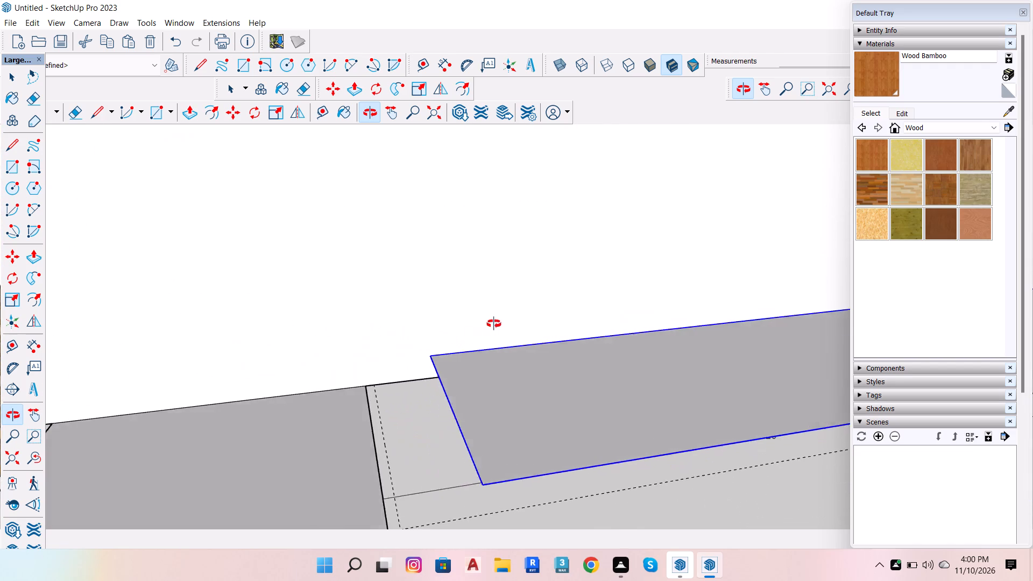
left_click_drag(494, 324, 523, 231)
scroll(408, 355, "up", 7)
key("space")
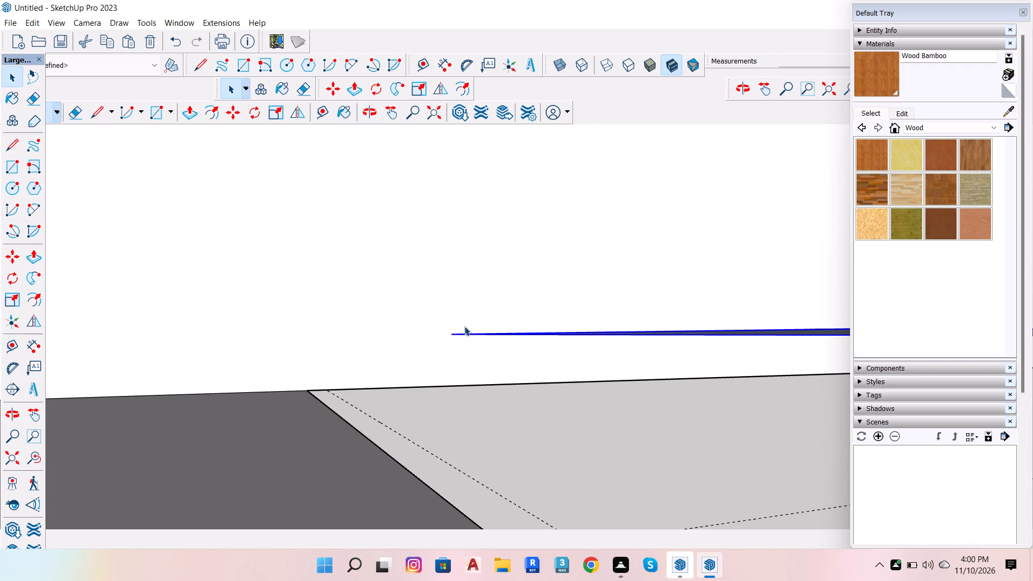
left_click(430, 67)
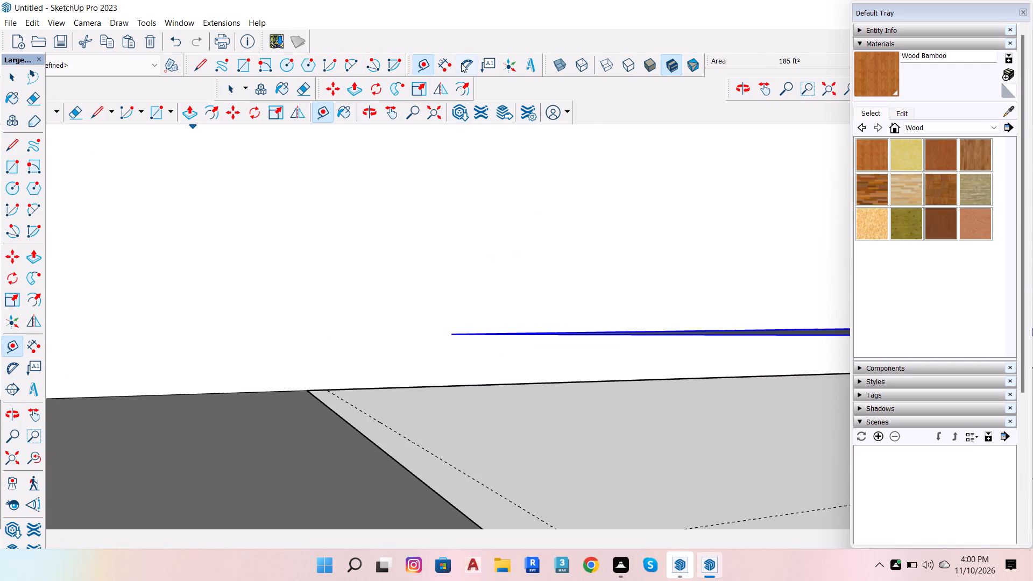
left_click(446, 61)
left_click(453, 332)
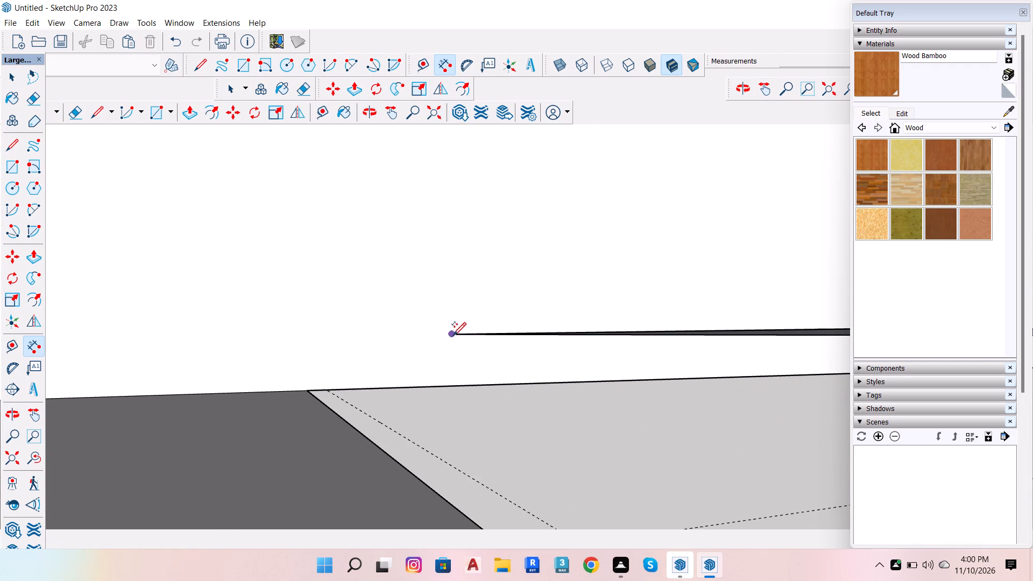
left_click(456, 387)
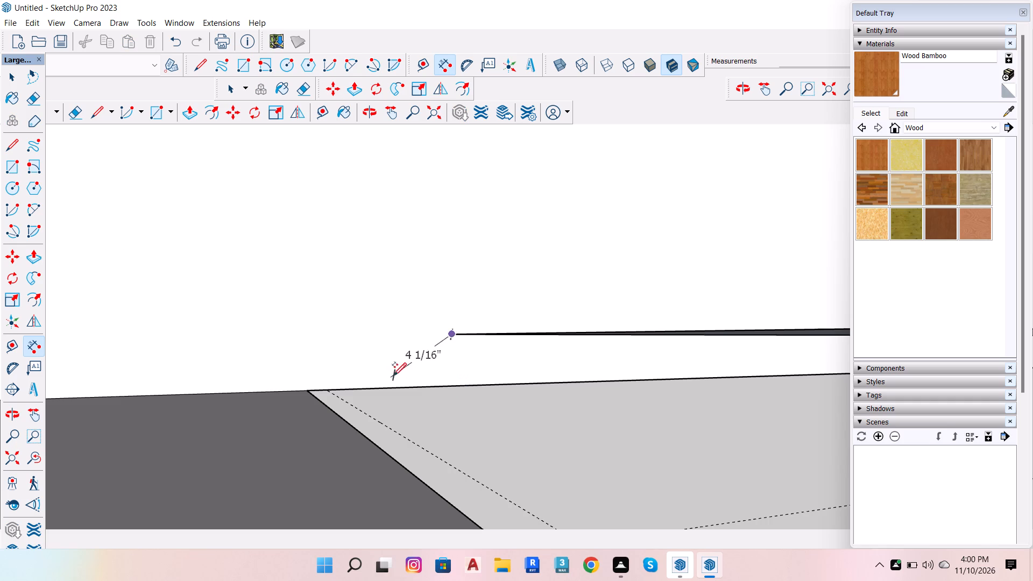
left_click(456, 387)
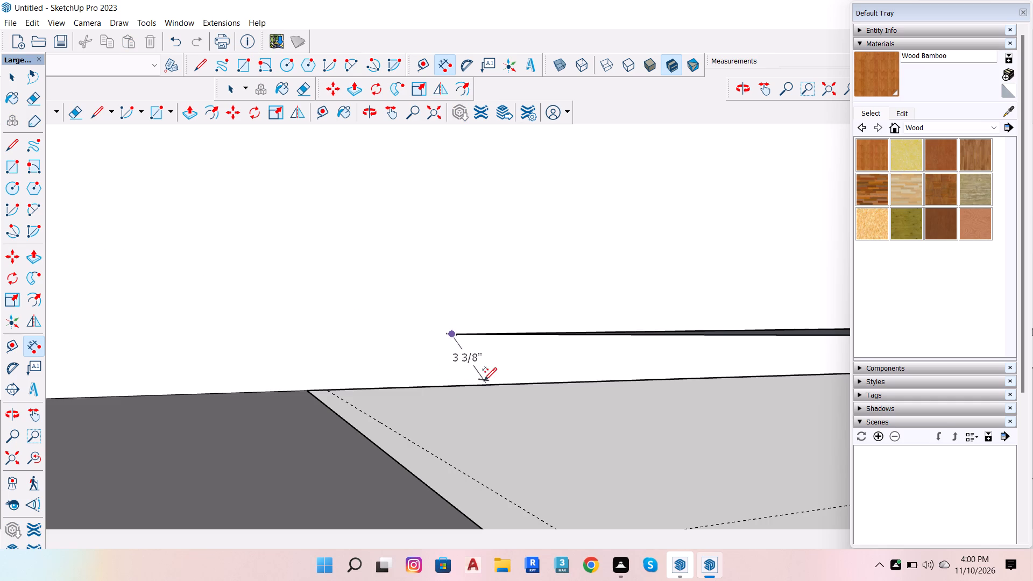
left_click(449, 383)
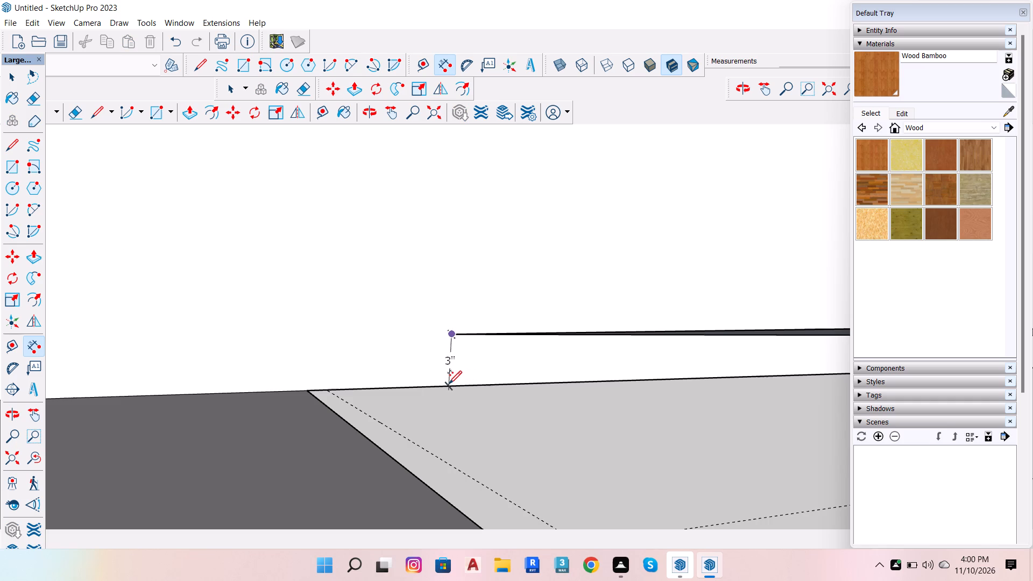
left_click(449, 387)
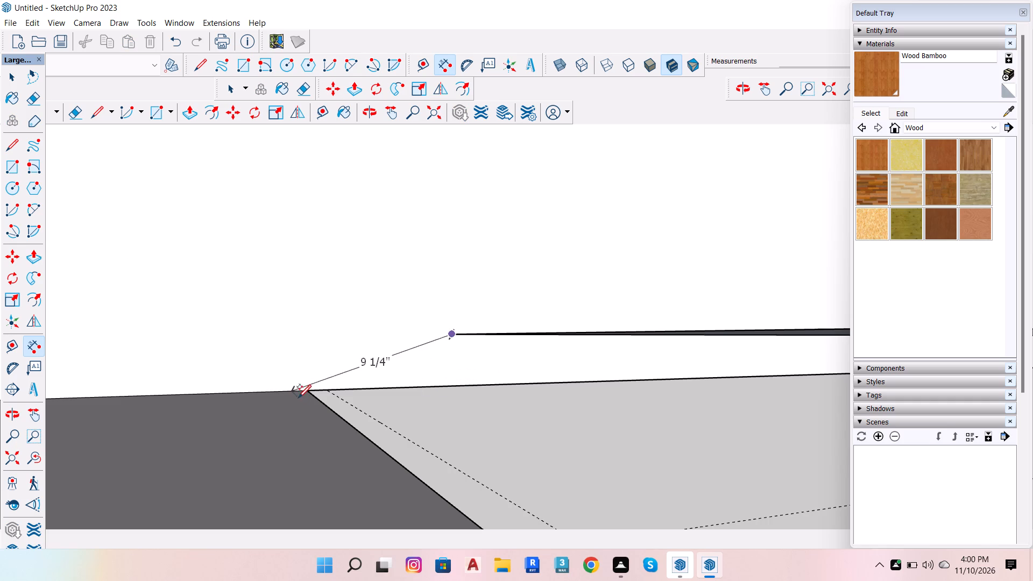
left_click(310, 392)
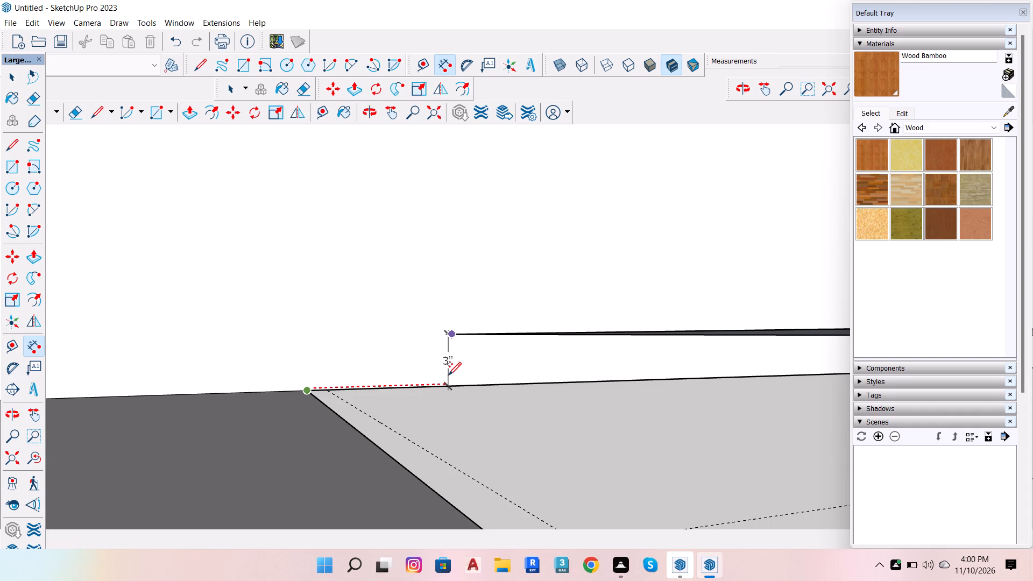
left_click(448, 374)
scroll(277, 394, "down", 6)
key("space")
scroll(295, 429, "down", 14)
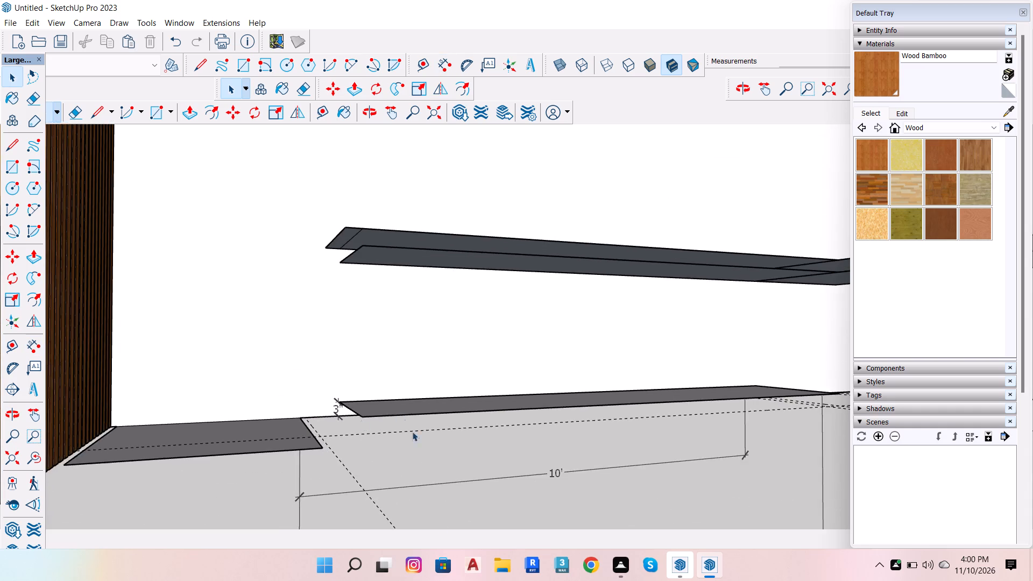
Open the lowest back-wall rectangle's group and push/pull its face about 3" down to the floor edge.
scroll(440, 524, "down", 6)
scroll(454, 371, "up", 4)
left_click(429, 483)
scroll(385, 499, "up", 3)
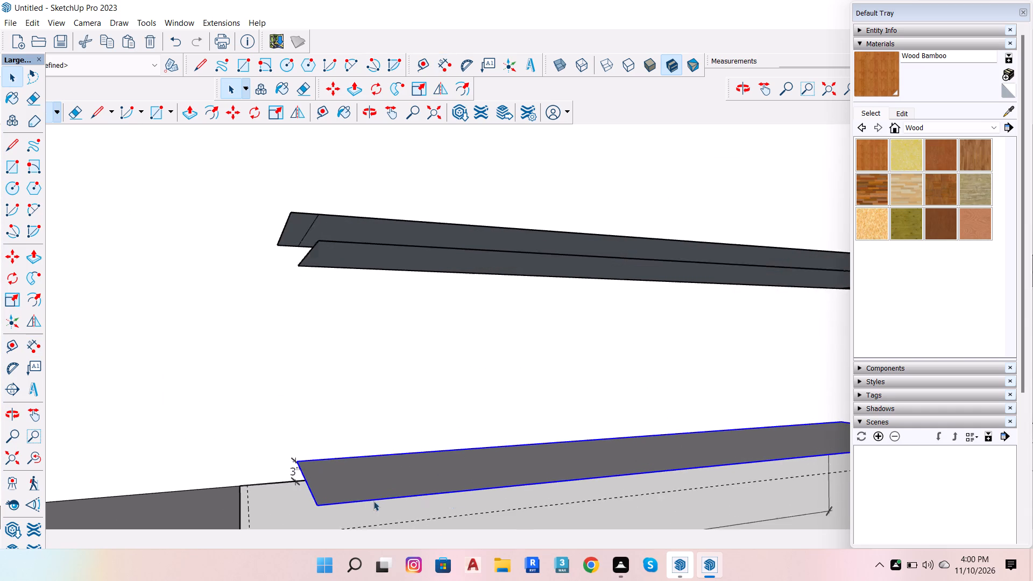
scroll(373, 501, "up", 1)
double_click(357, 478)
left_click(358, 482)
scroll(306, 480, "up", 4)
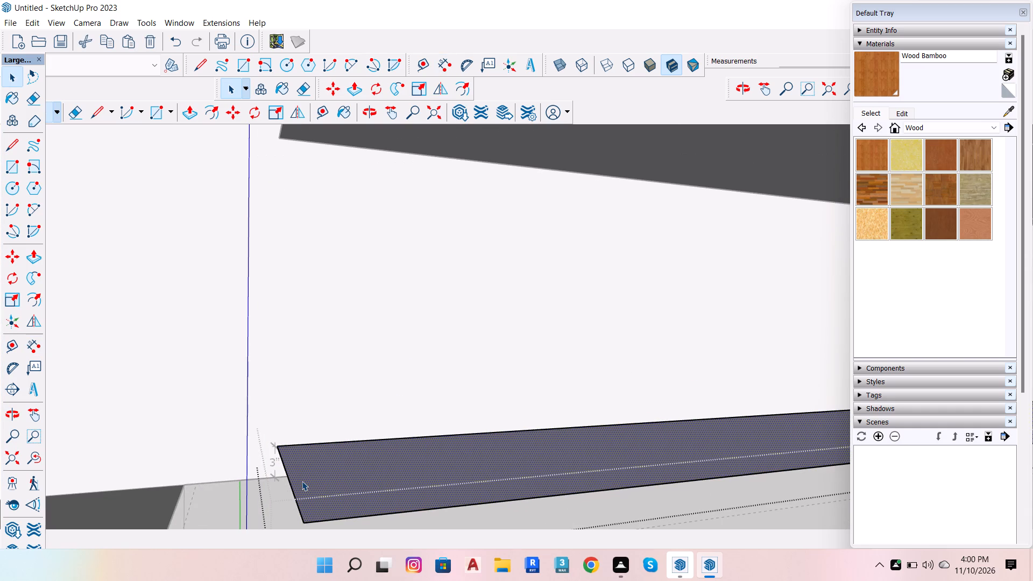
key("p")
left_click(297, 472)
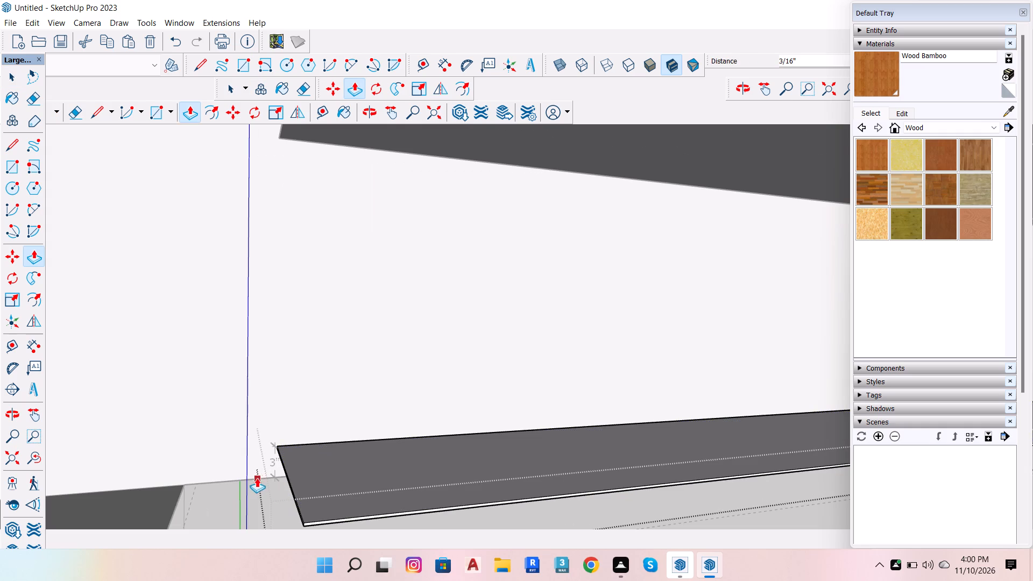
left_click(324, 472)
scroll(259, 477, "up", 5)
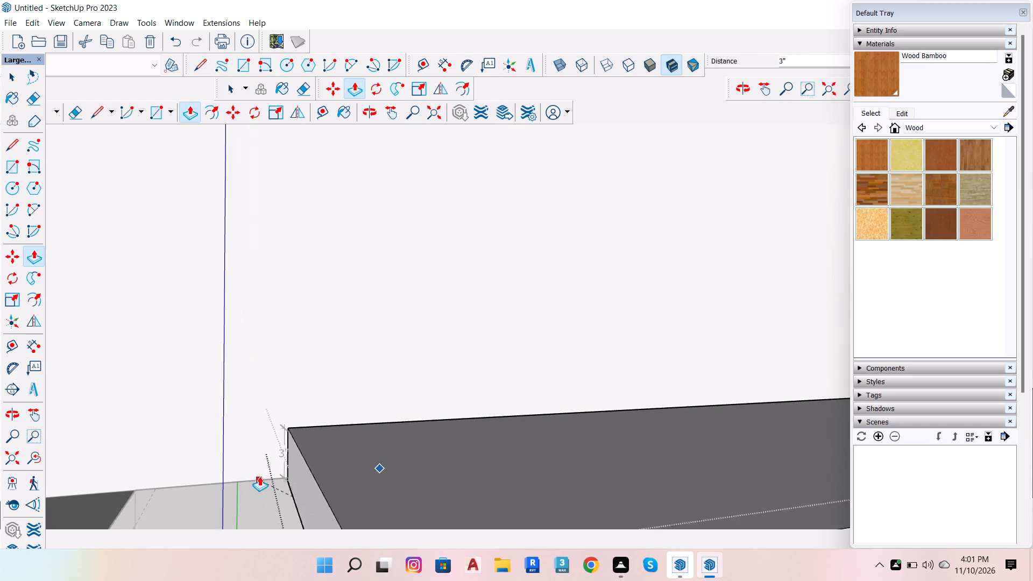
scroll(259, 476, "up", 7)
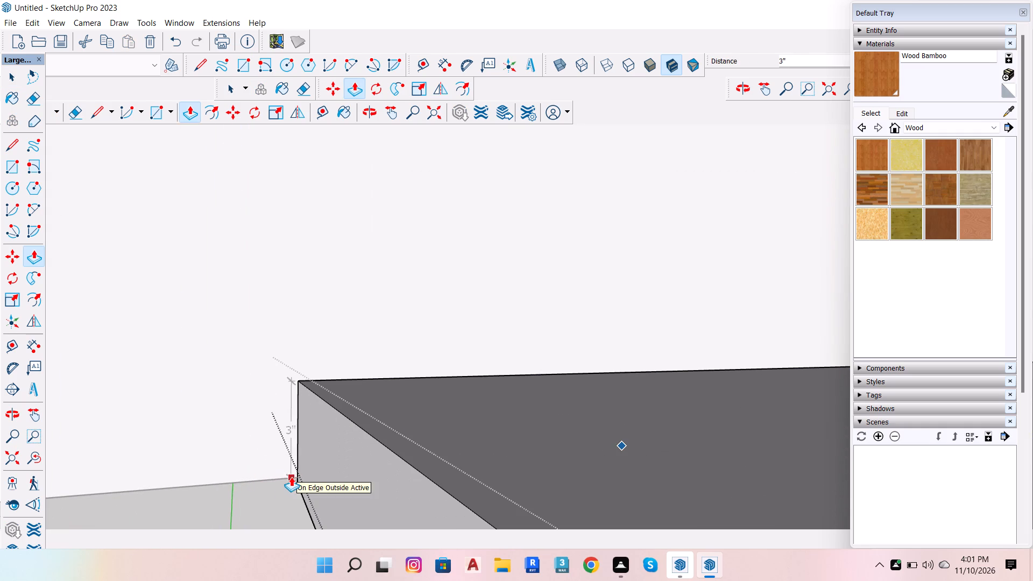
scroll(292, 479, "up", 12)
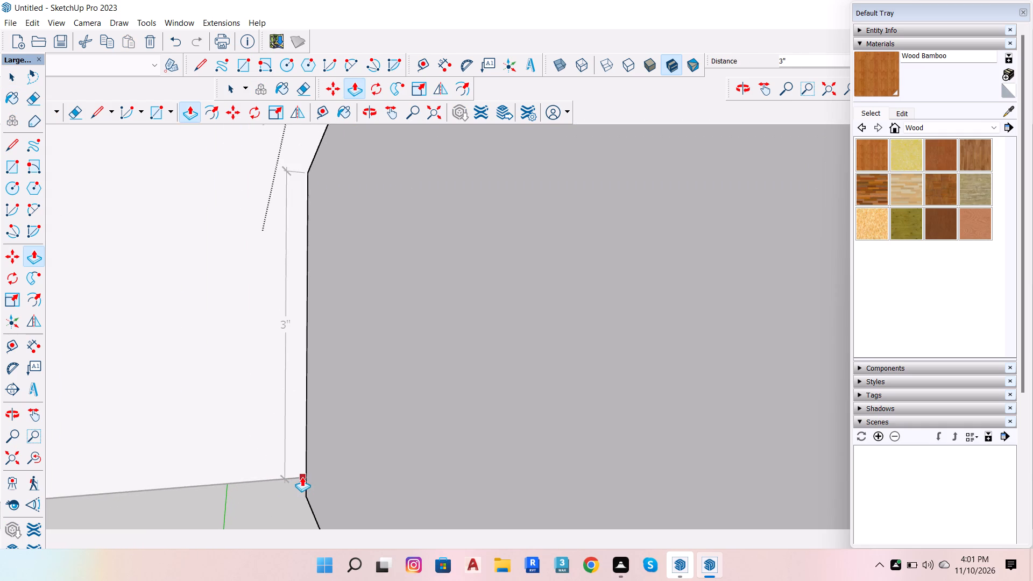
left_click(301, 475)
scroll(451, 423, "down", 7)
key("space")
scroll(641, 426, "down", 19)
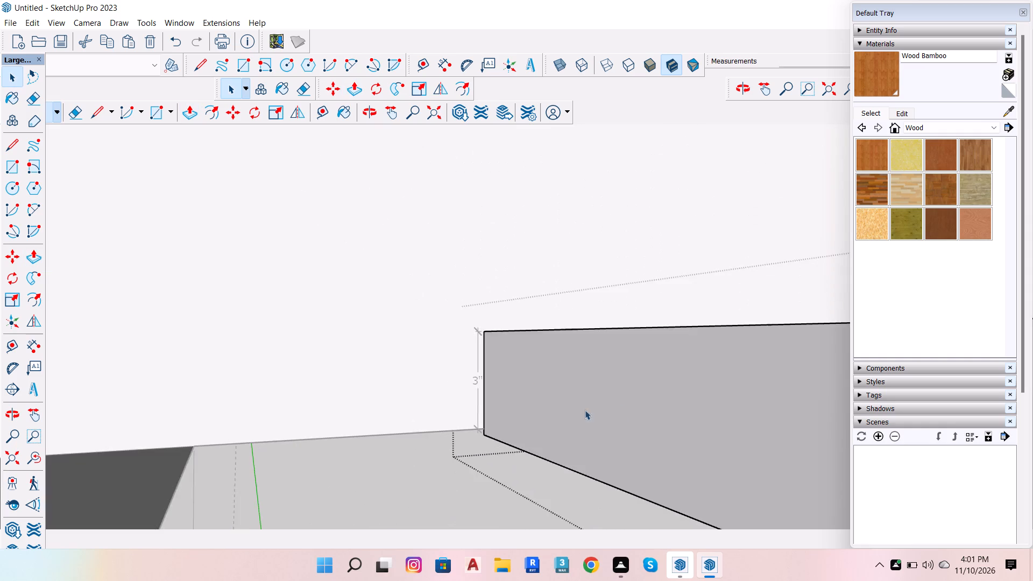
Push the back-wall base's underside up 3/16" so it sits flush with the floor edge.
scroll(585, 410, "down", 2)
scroll(719, 450, "down", 7)
scroll(536, 388, "up", 14)
scroll(841, 385, "down", 8)
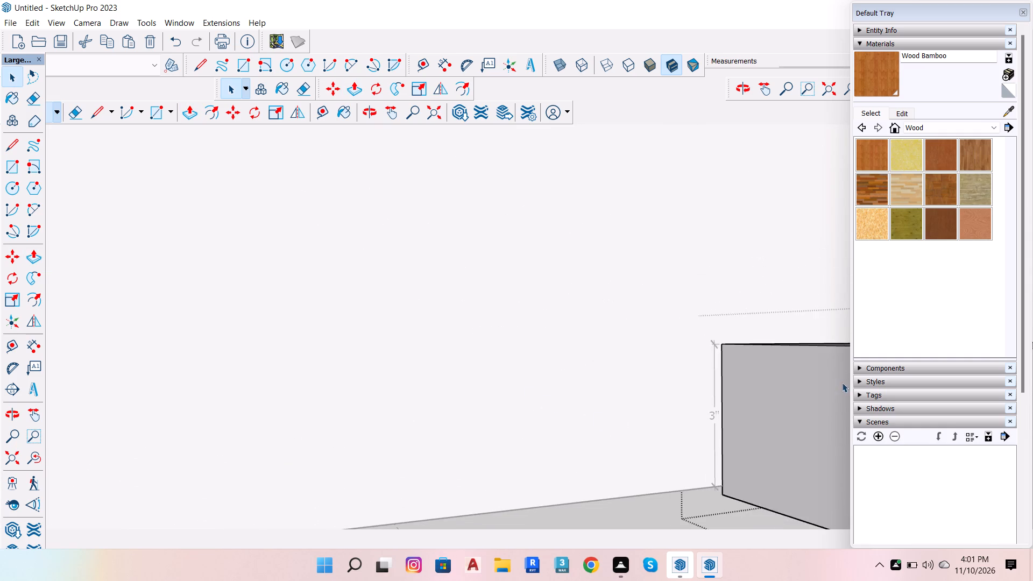
scroll(748, 402, "down", 4)
scroll(681, 477, "up", 16)
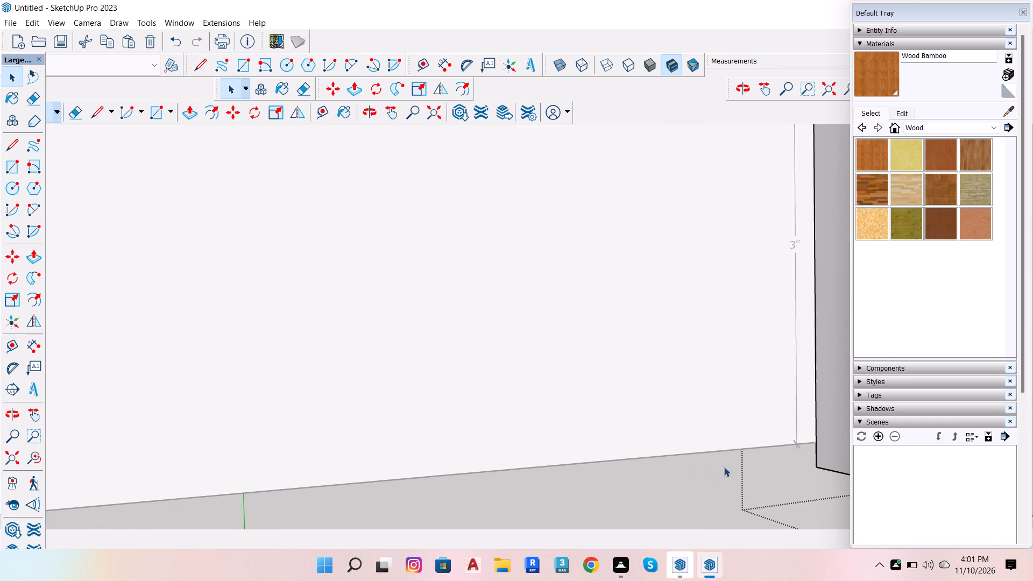
key("p")
key("o")
left_click_drag(715, 447, 1004, 451)
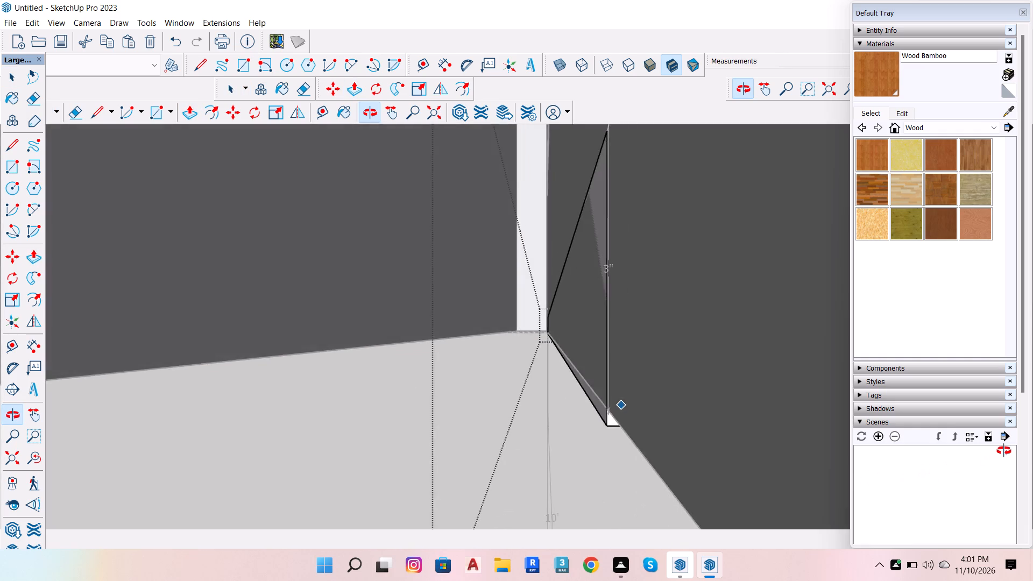
left_click_drag(1004, 451, 633, 391)
scroll(480, 332, "down", 16)
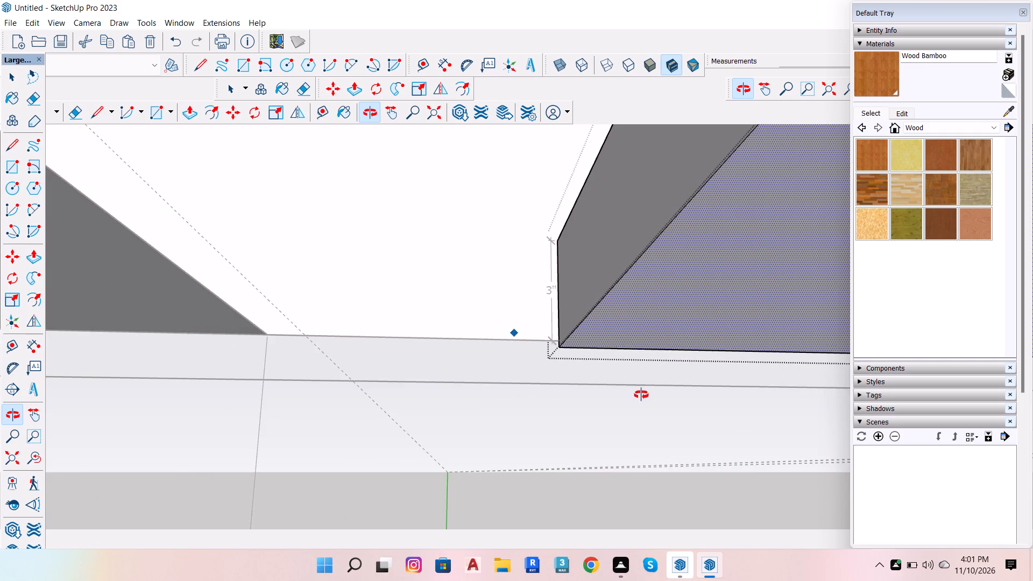
scroll(643, 387, "up", 4)
scroll(520, 336, "down", 14)
key("space")
scroll(543, 324, "up", 7)
scroll(493, 379, "up", 5)
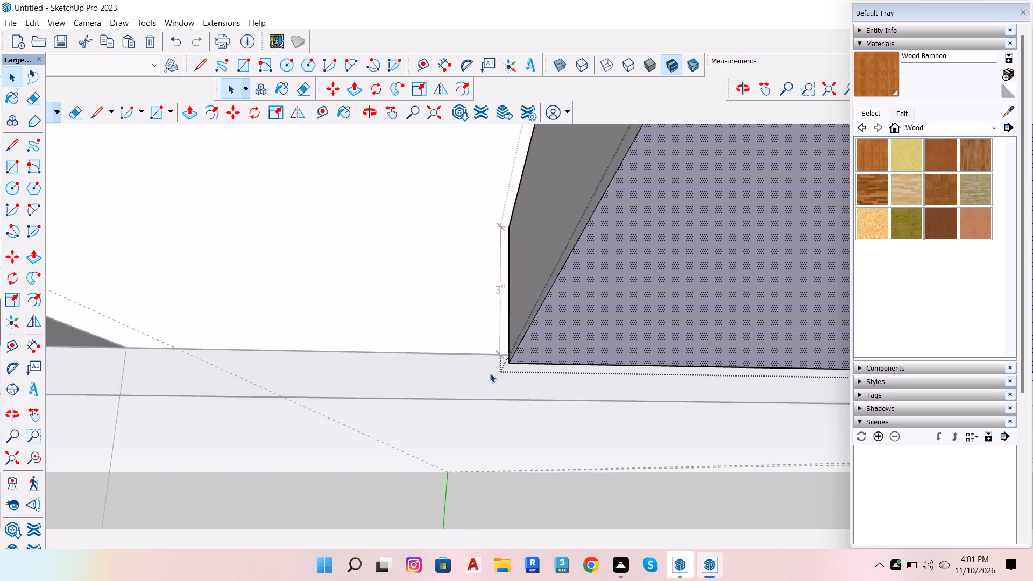
scroll(490, 373, "up", 1)
scroll(560, 356, "up", 7)
key("p")
left_click(558, 348)
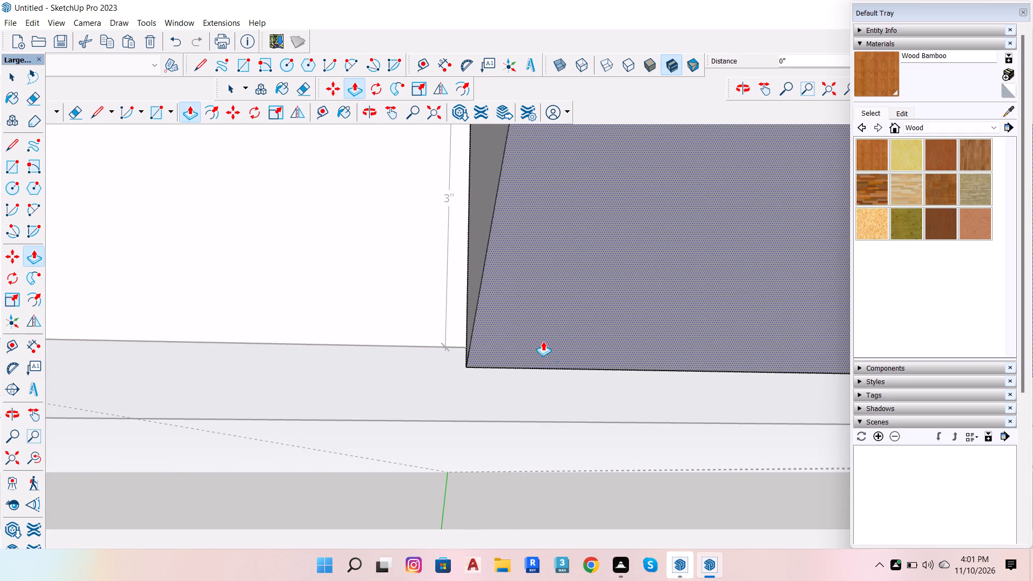
scroll(451, 347, "up", 5)
left_click(451, 347)
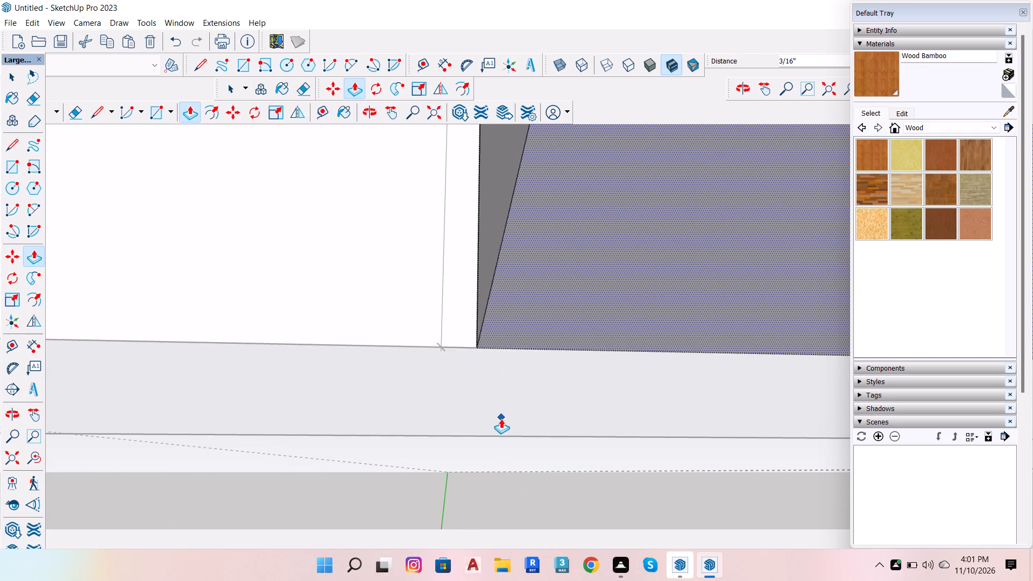
scroll(502, 432, "down", 20)
scroll(502, 432, "down", 15)
key("space")
scroll(504, 426, "down", 4)
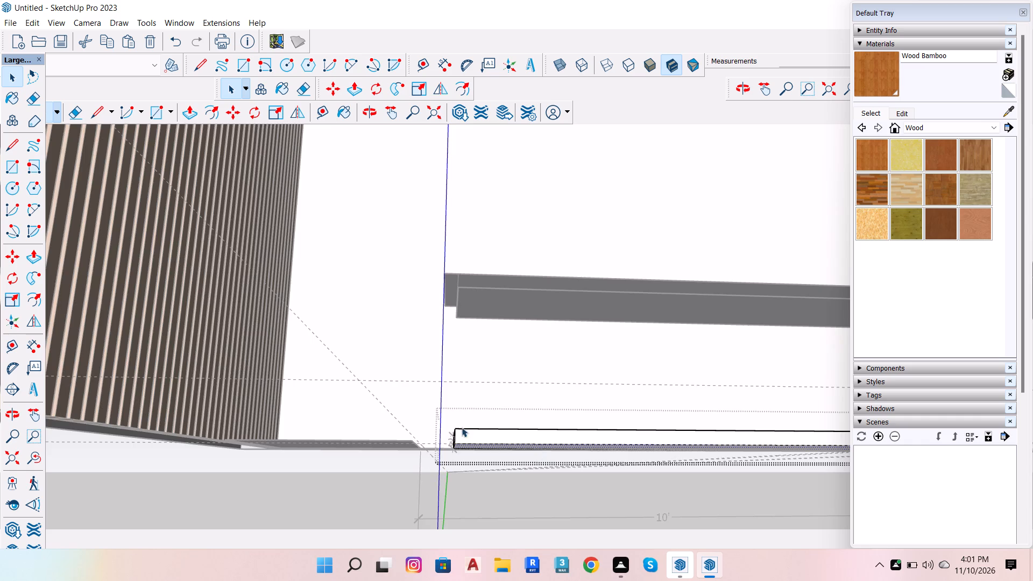
scroll(462, 427, "down", 4)
scroll(739, 459, "up", 4)
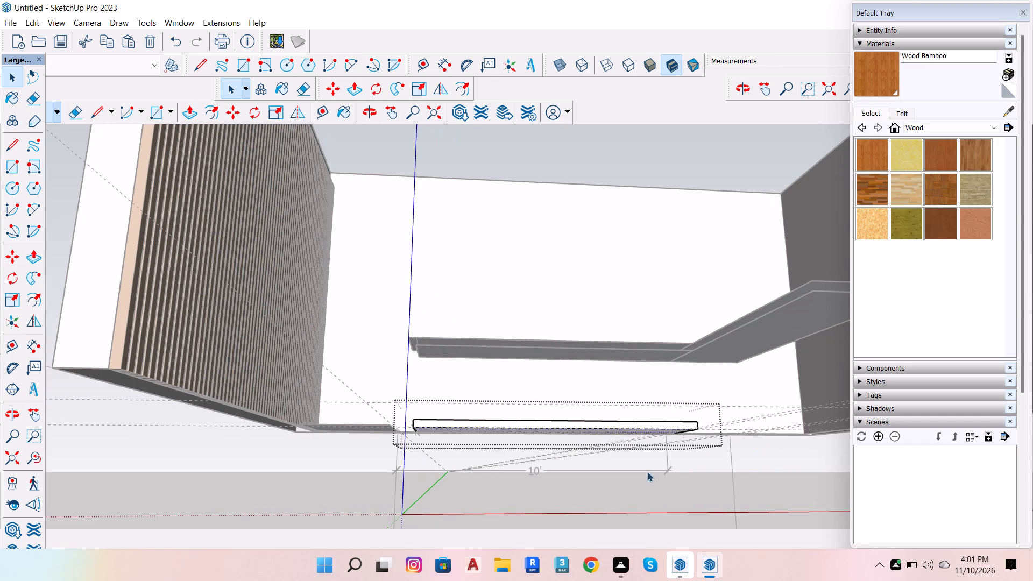
key("space")
Close the back-wall base group and select the lower side counter rectangle.
scroll(659, 445, "down", 7)
scroll(767, 368, "up", 14)
left_click(733, 380)
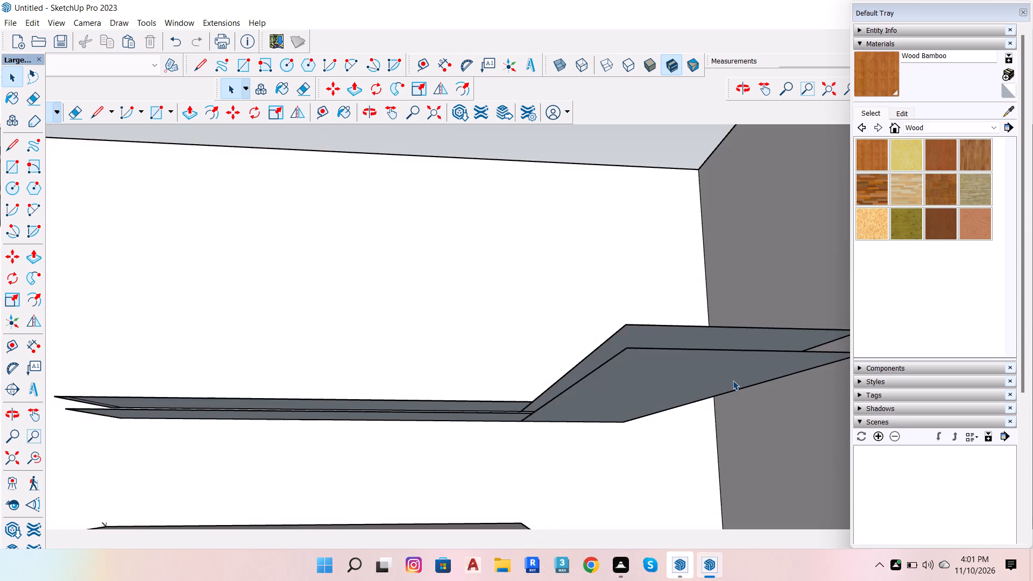
scroll(730, 393, "up", 5)
left_click(722, 370)
scroll(708, 379, "down", 6)
scroll(625, 342, "up", 4)
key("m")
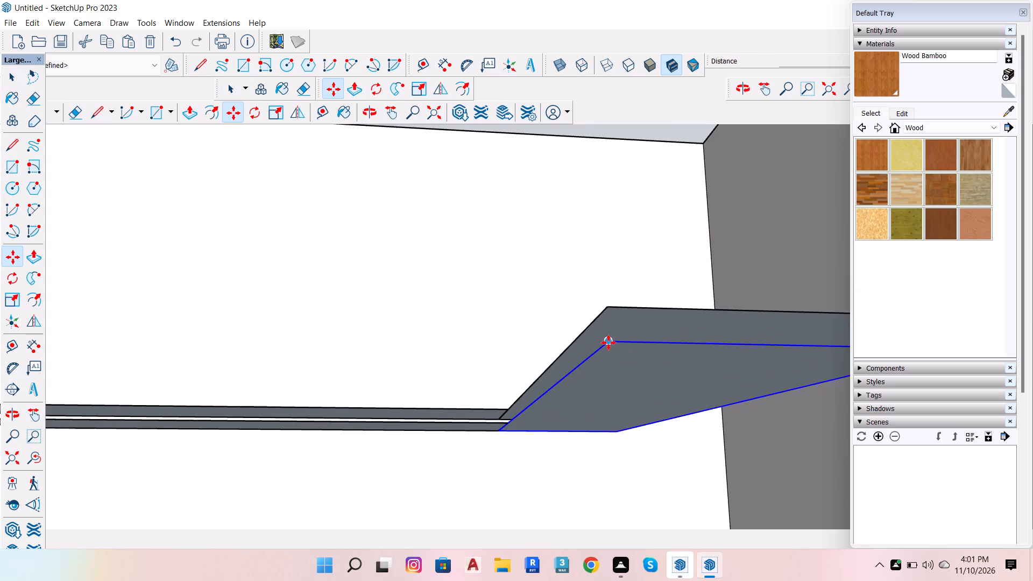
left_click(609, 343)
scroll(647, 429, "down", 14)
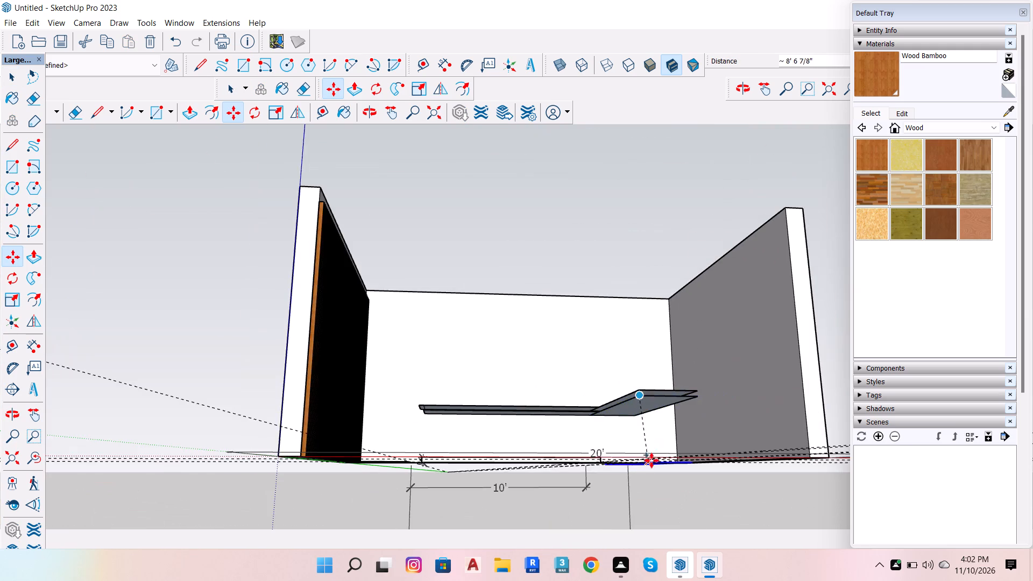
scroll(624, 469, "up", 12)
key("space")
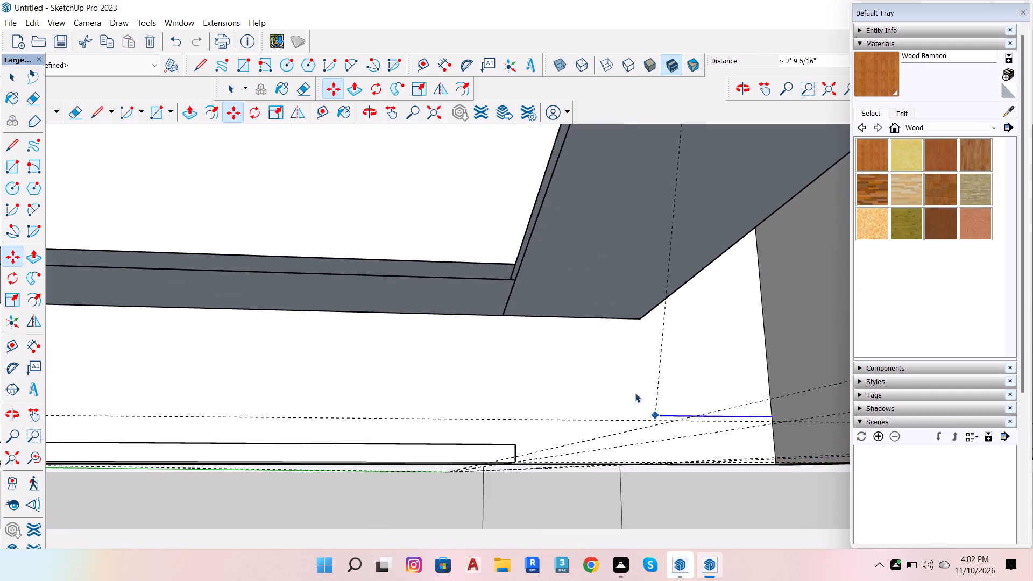
Copy the lower side counter rectangle straight down 2' 9" so it lies level with the back-wall base's bottom edge.
scroll(442, 252, "up", 5)
scroll(575, 354, "up", 3)
key("m")
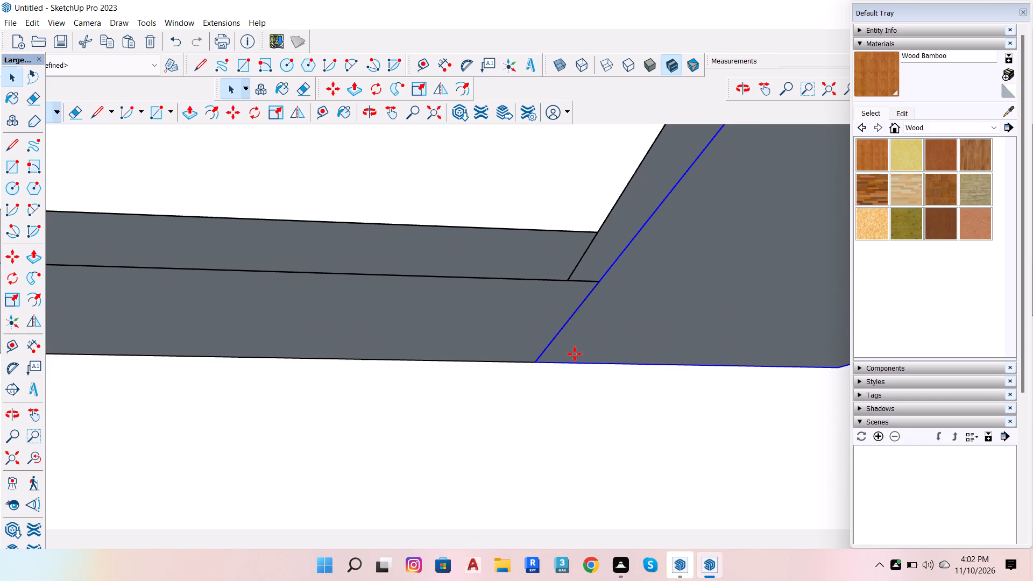
left_click(533, 364)
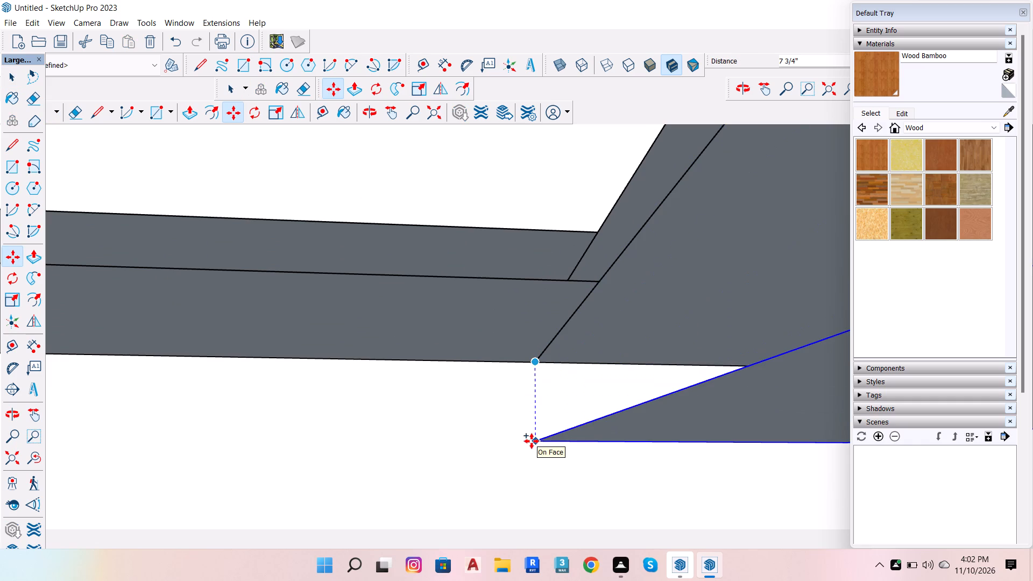
key("Up")
scroll(542, 445, "down", 17)
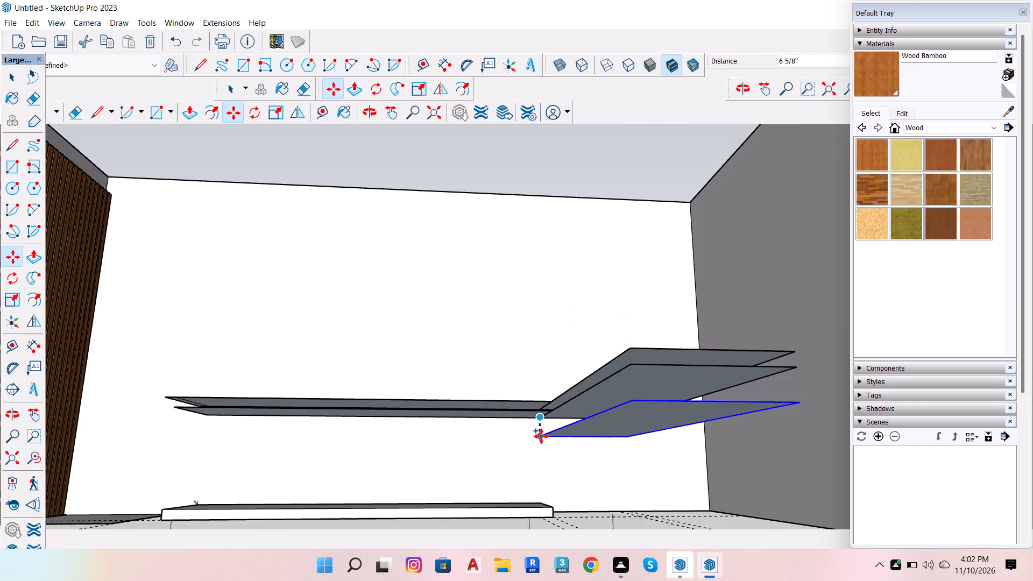
scroll(541, 436, "down", 5)
scroll(539, 499, "up", 14)
scroll(567, 455, "up", 8)
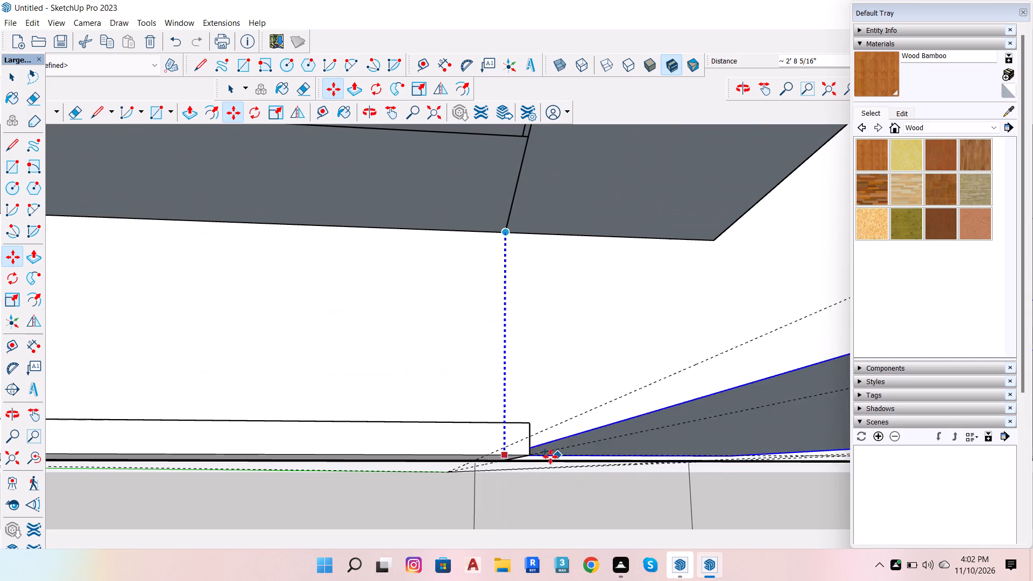
scroll(550, 457, "up", 7)
scroll(458, 474, "up", 10)
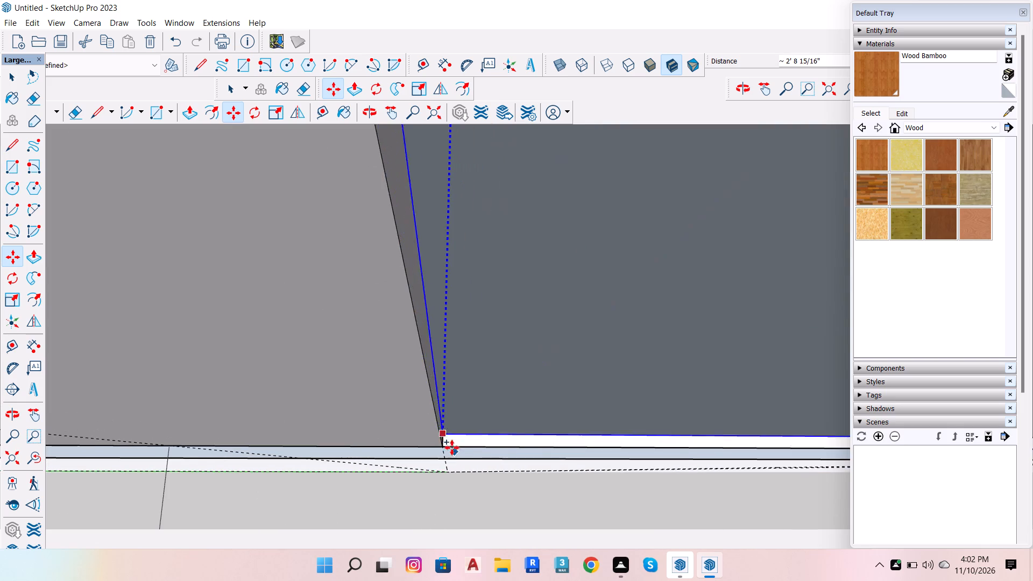
left_click(440, 444)
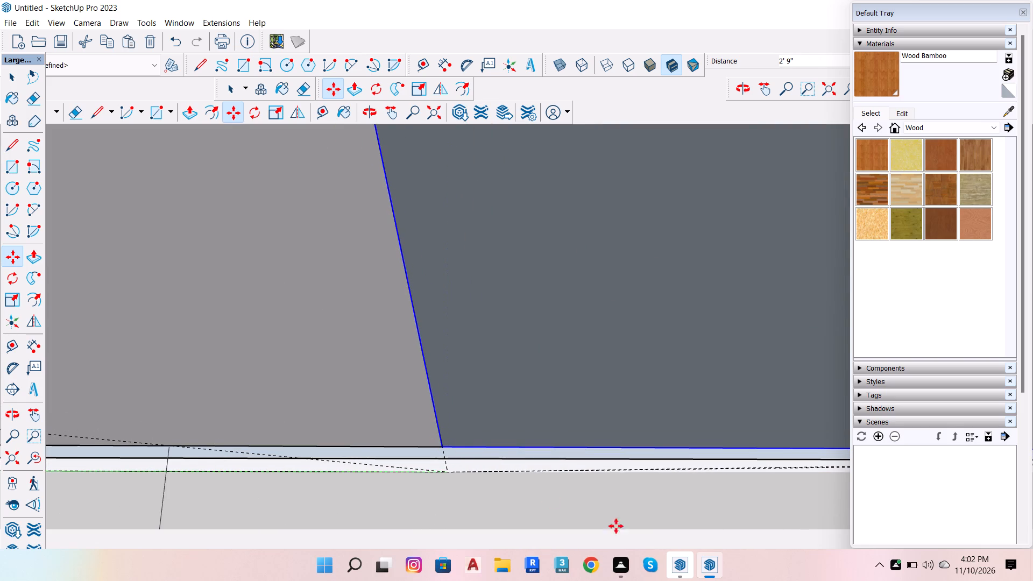
Open the copied side rectangle's group and push/pull its face up 3" to match the back-wall base's height.
scroll(633, 550, "down", 15)
scroll(563, 451, "down", 7)
scroll(794, 475, "down", 20)
scroll(794, 475, "down", 3)
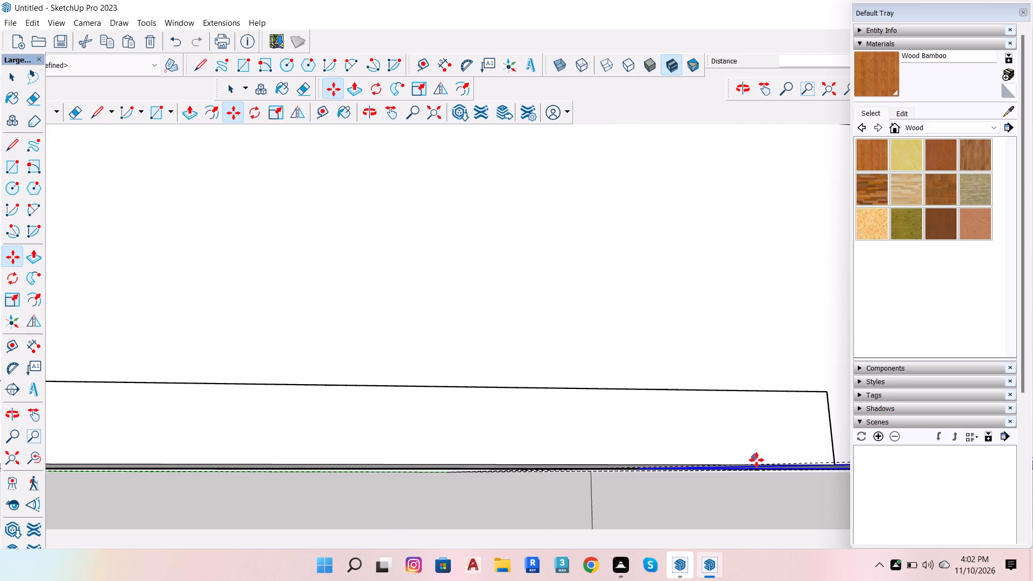
scroll(617, 462, "down", 7)
scroll(689, 473, "down", 8)
scroll(789, 426, "up", 6)
key("space")
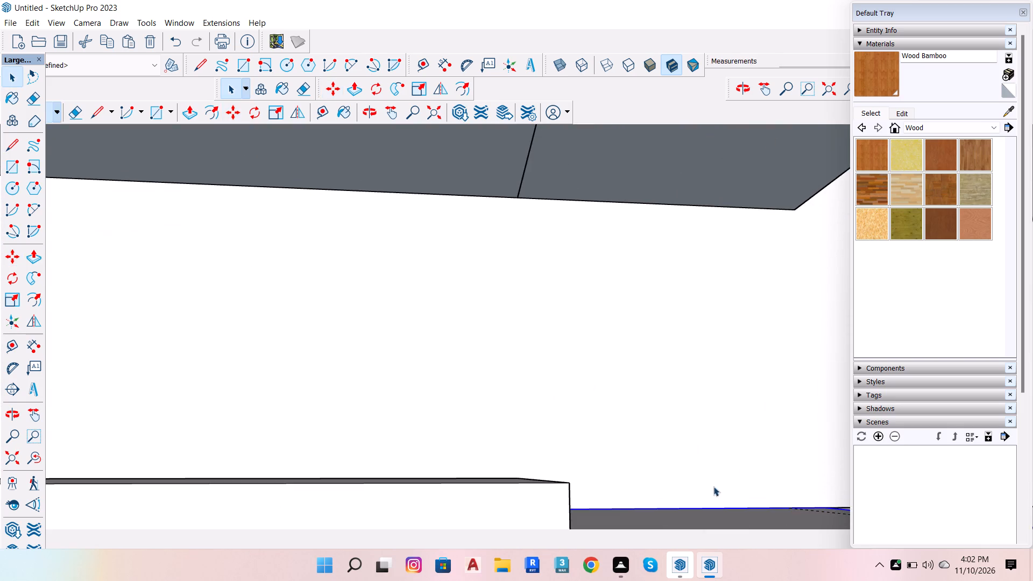
double_click(619, 520)
scroll(618, 520, "up", 6)
scroll(644, 417, "down", 11)
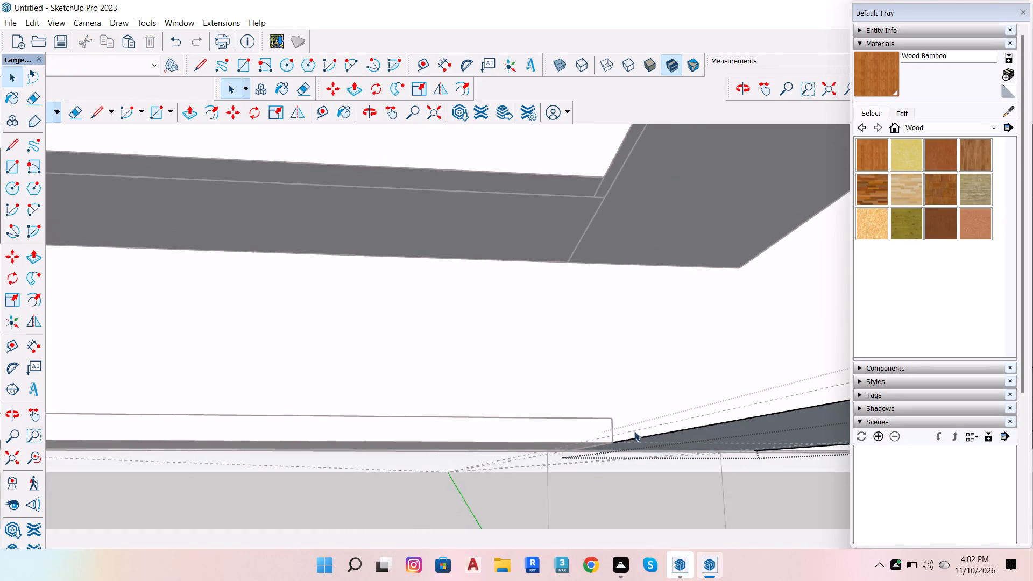
scroll(634, 431, "down", 2)
scroll(663, 424, "up", 12)
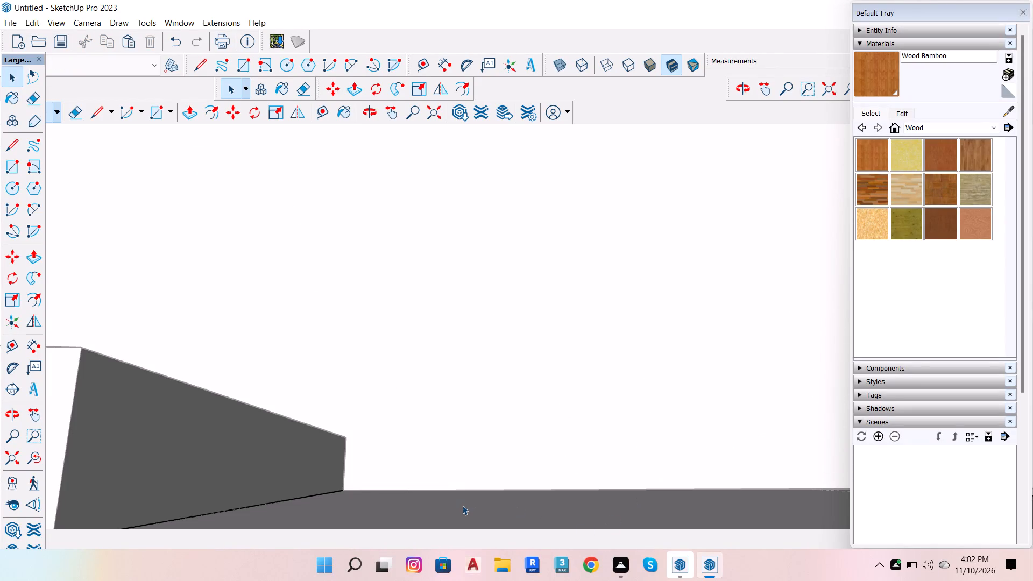
left_click(462, 505)
key("p")
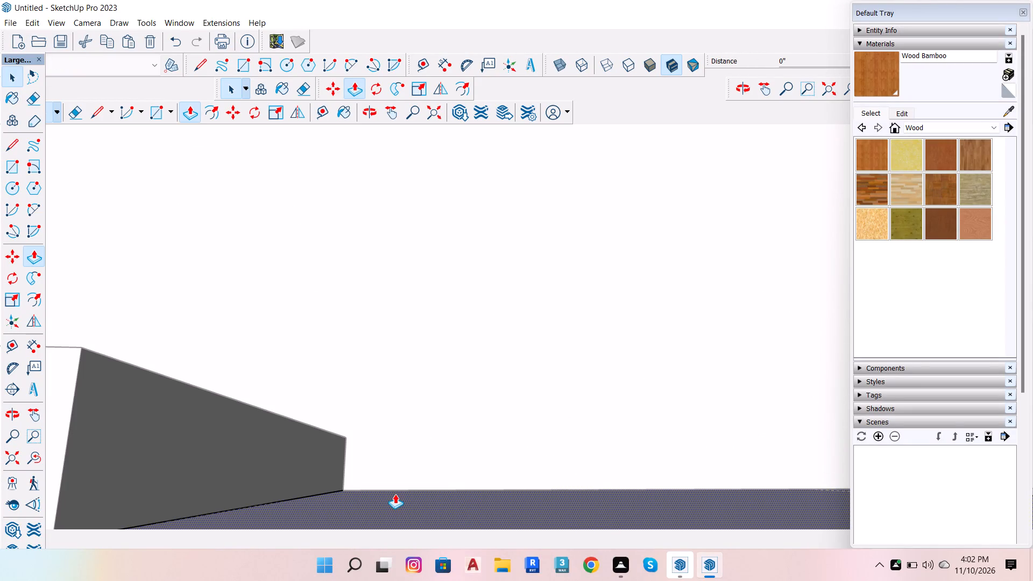
left_click(395, 494)
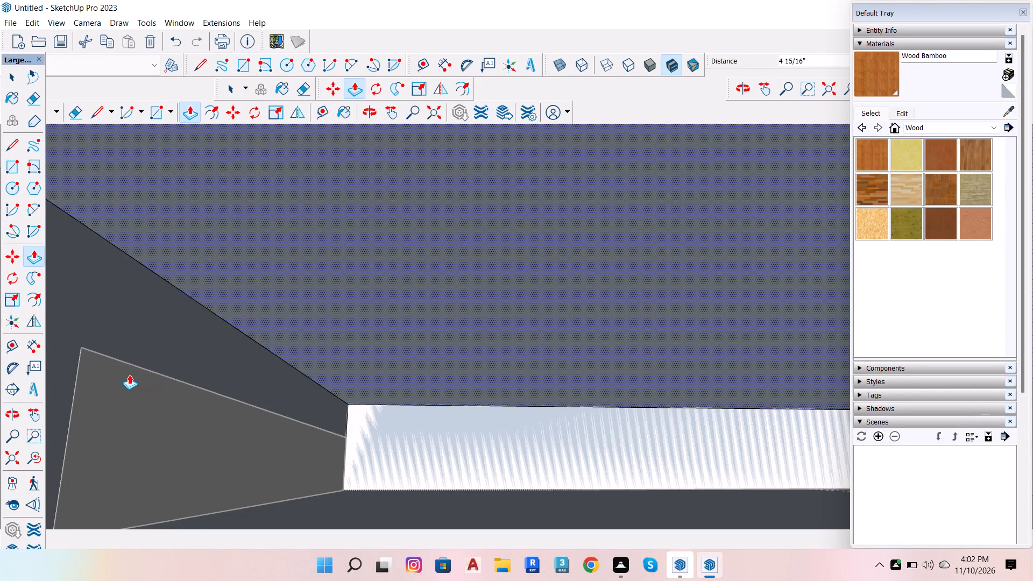
left_click(128, 362)
scroll(490, 455, "down", 20)
scroll(490, 455, "down", 5)
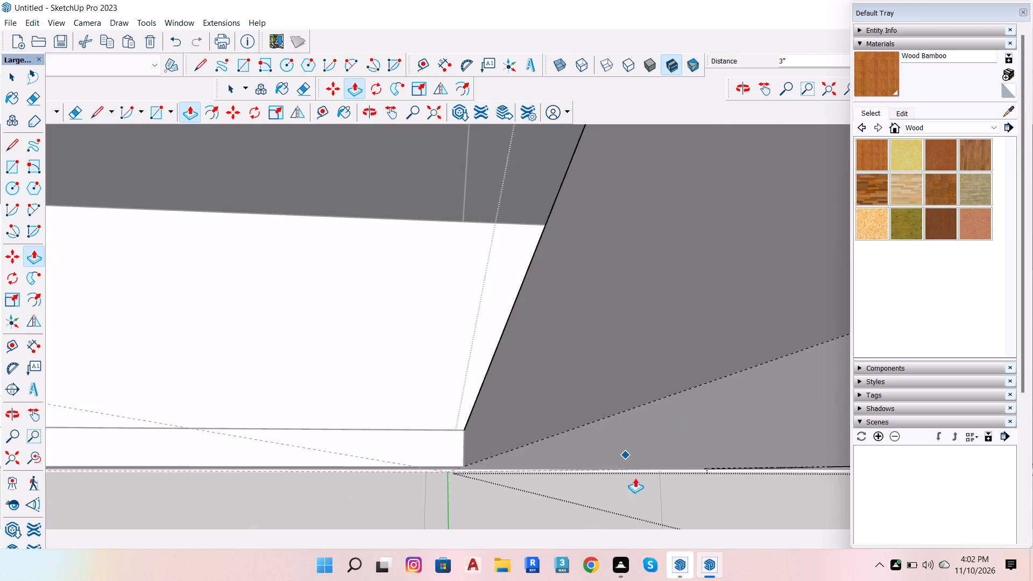
scroll(635, 478, "down", 20)
key("space")
Close the side base's group and open the back-wall base's group.
scroll(452, 449, "up", 6)
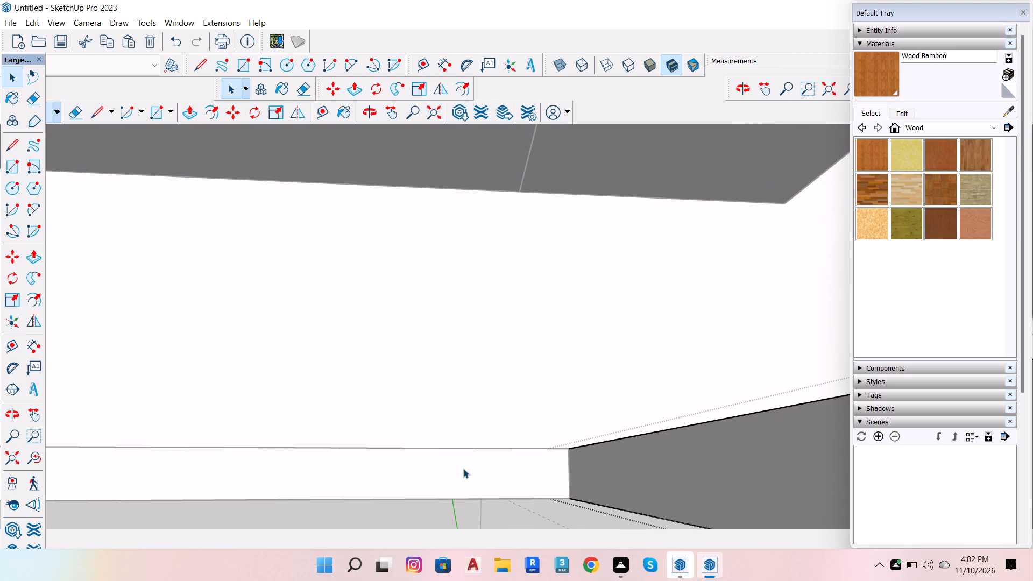
left_click(480, 484)
key("p")
left_click(480, 484)
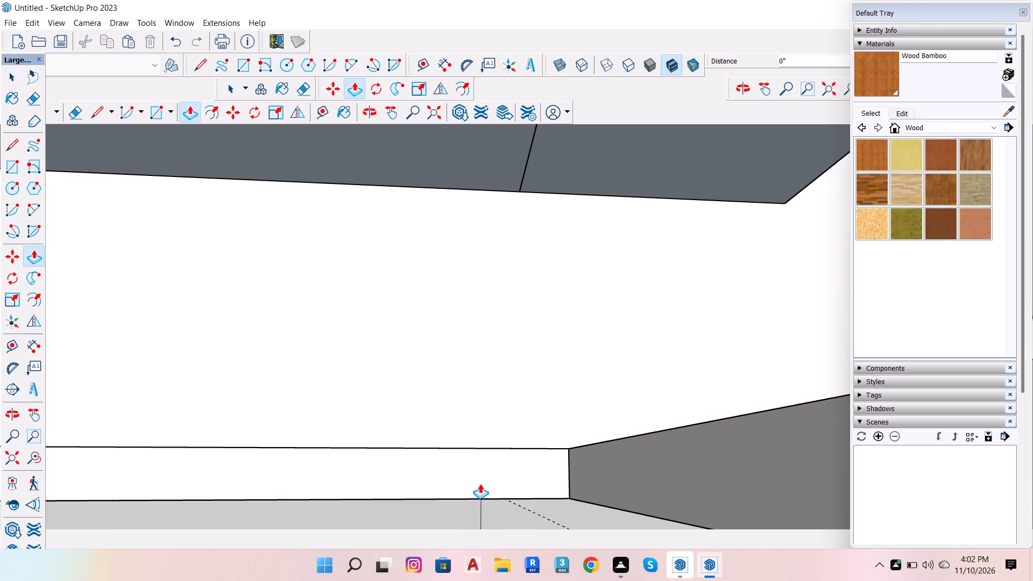
key("space")
left_click(474, 477)
double_click(472, 474)
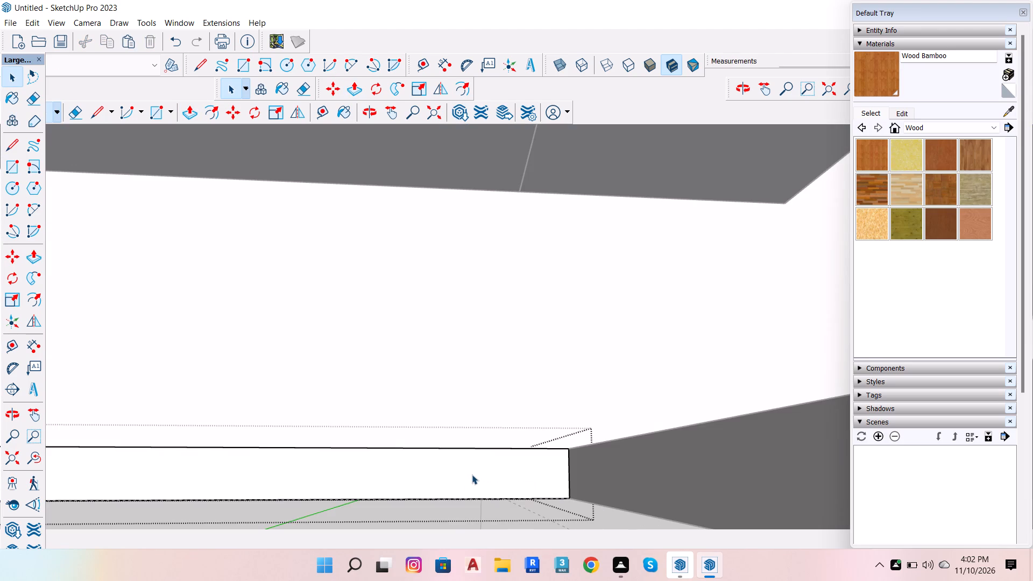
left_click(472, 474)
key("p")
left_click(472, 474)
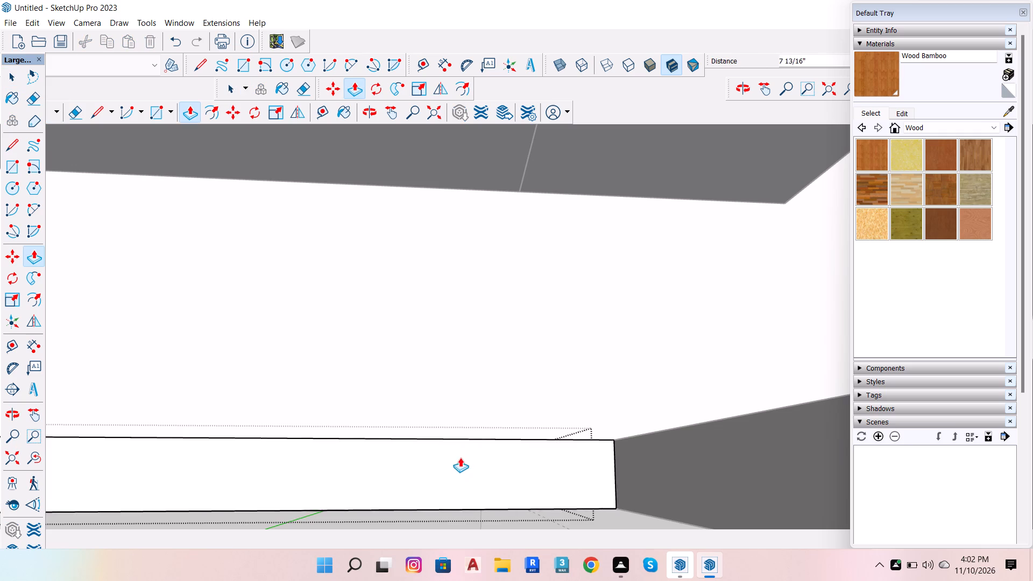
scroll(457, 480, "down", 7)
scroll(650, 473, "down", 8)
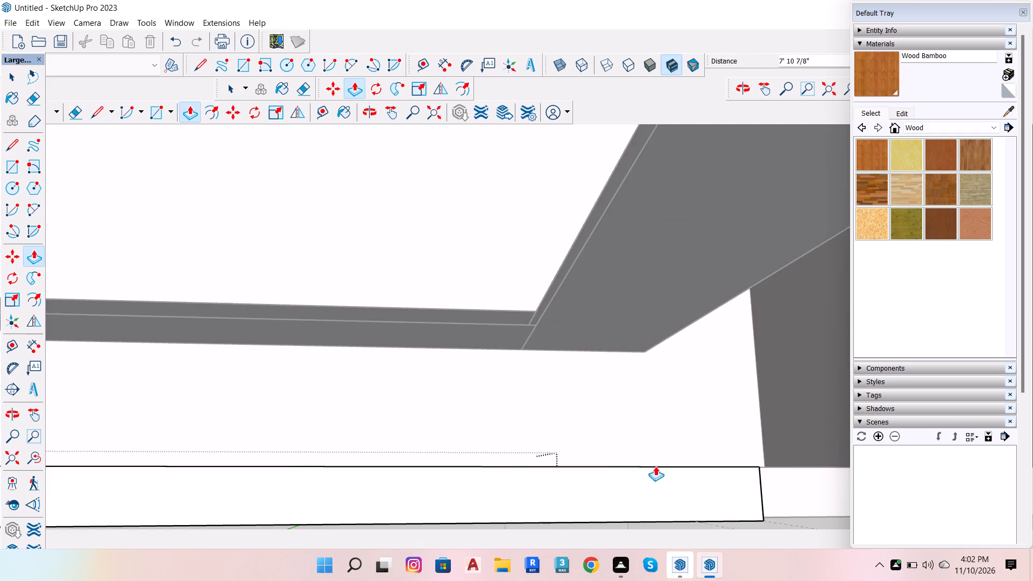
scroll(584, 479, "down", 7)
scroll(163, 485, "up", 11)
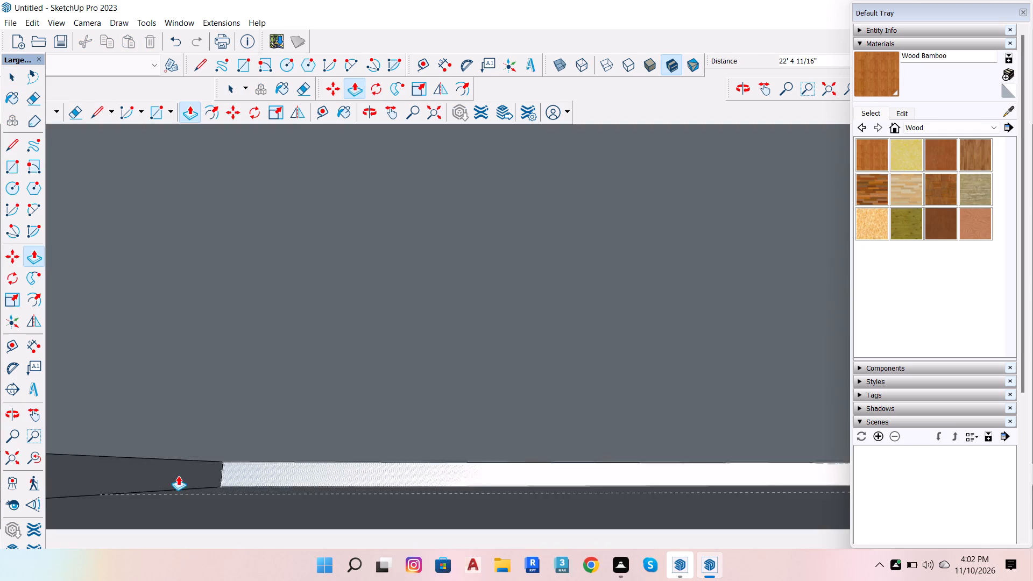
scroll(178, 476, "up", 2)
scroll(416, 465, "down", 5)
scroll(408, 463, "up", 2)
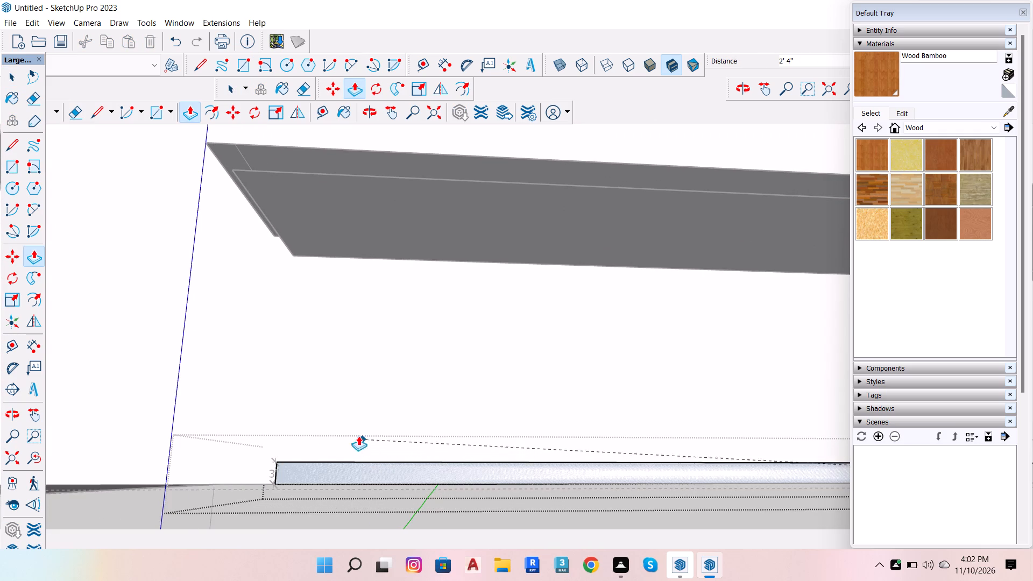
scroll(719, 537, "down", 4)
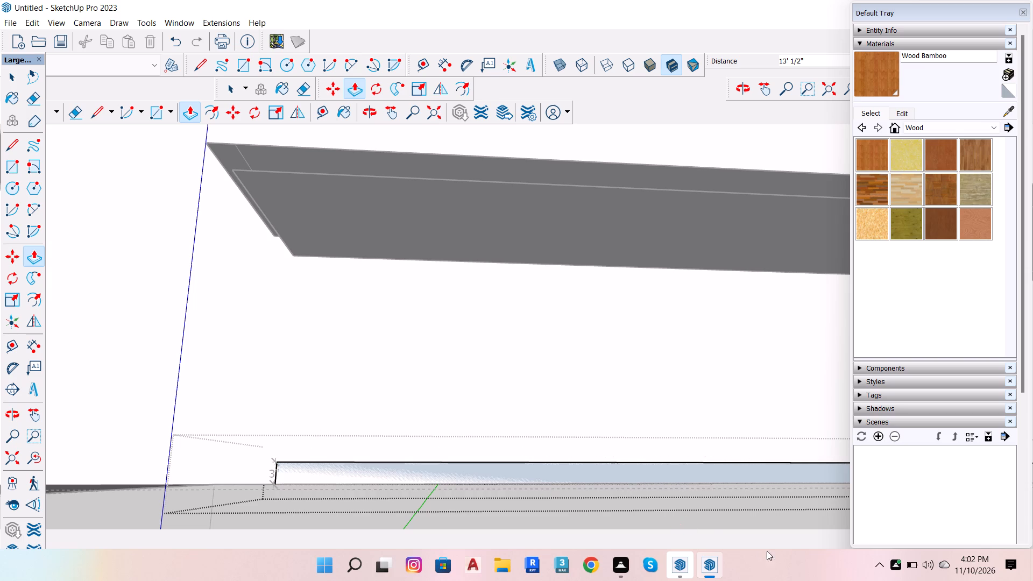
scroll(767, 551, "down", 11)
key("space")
Push the back-wall base's front face in 3" toward the back wall.
scroll(674, 480, "down", 7)
scroll(755, 519, "down", 7)
scroll(442, 544, "down", 4)
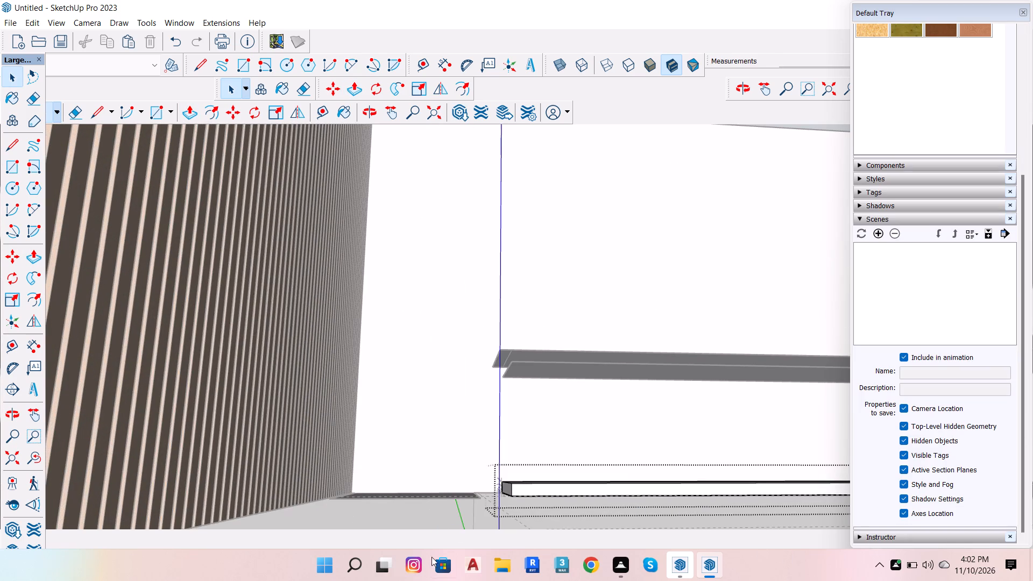
scroll(431, 557, "down", 2)
scroll(490, 534, "down", 5)
scroll(515, 484, "up", 13)
left_click(515, 490)
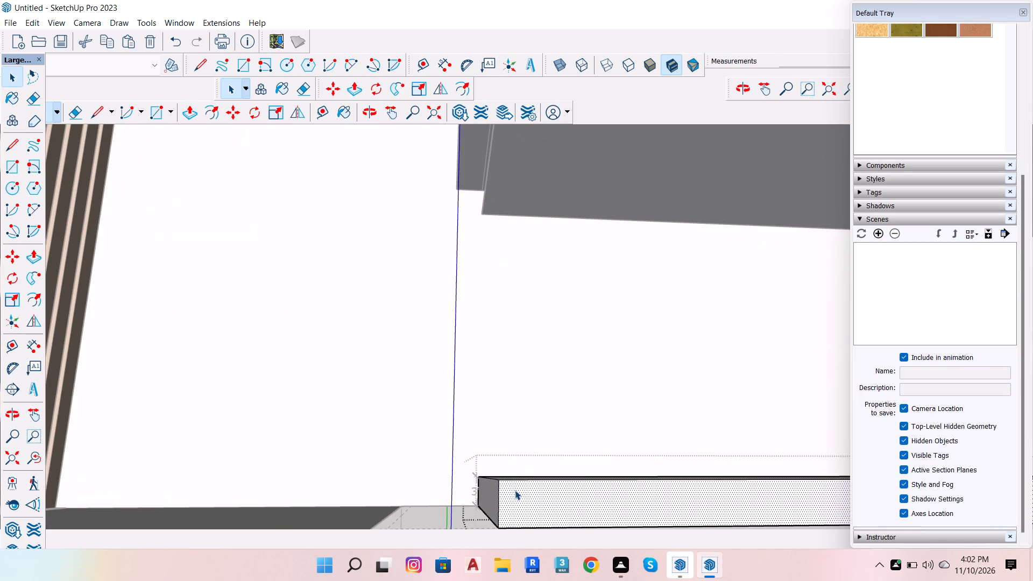
key("p")
left_click(511, 489)
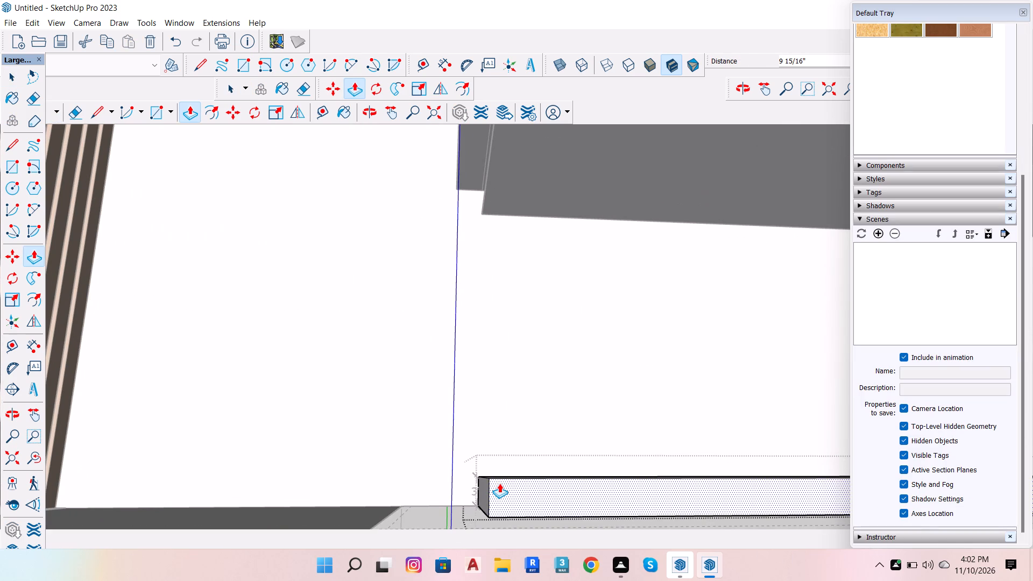
key("3")
key("Return")
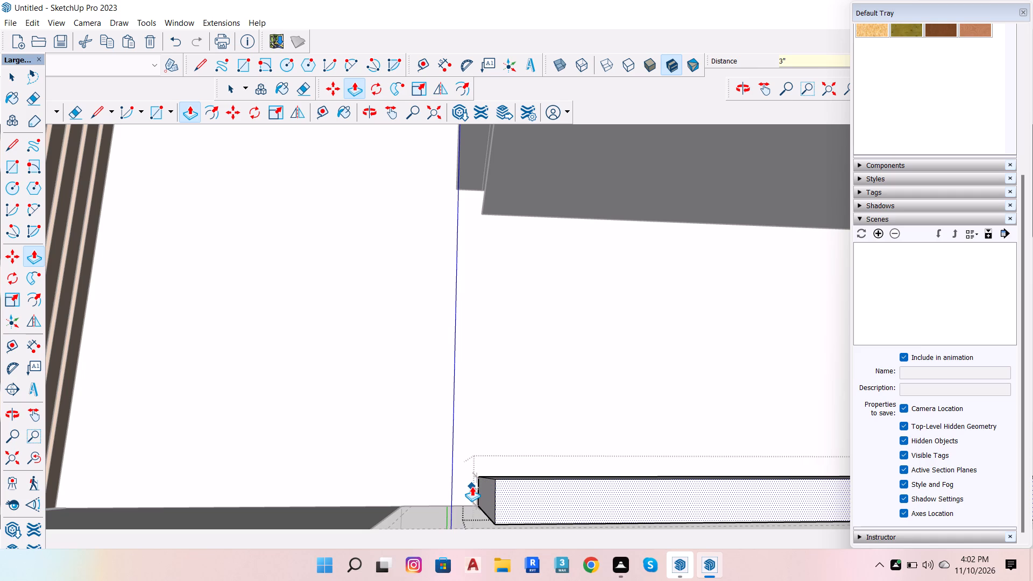
key("space")
Open the side base's group and push its long room-facing side in 3" toward the side wall.
scroll(466, 493, "down", 6)
scroll(526, 510, "down", 5)
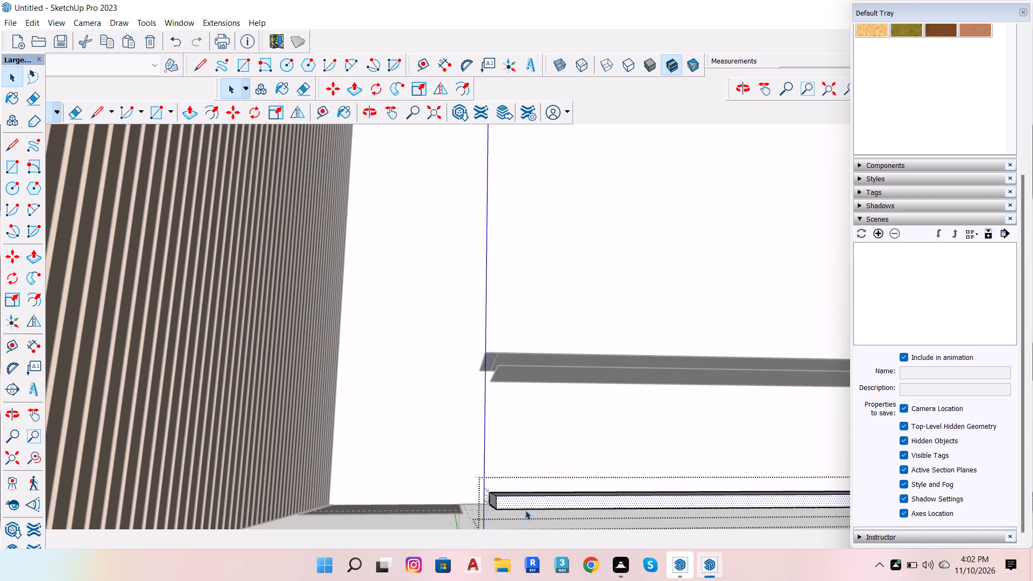
scroll(522, 508, "down", 6)
scroll(562, 461, "down", 7)
scroll(760, 534, "up", 13)
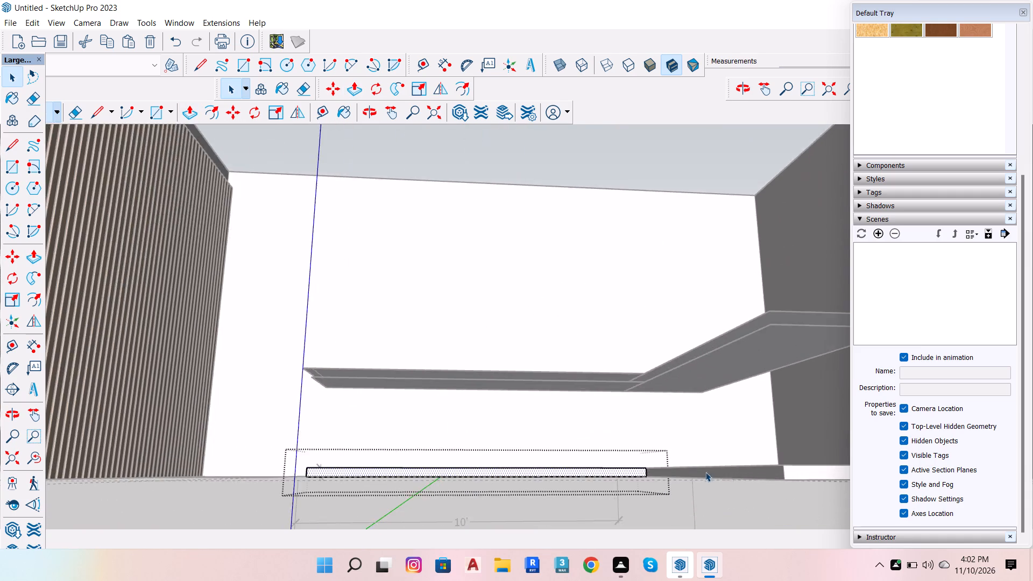
scroll(705, 472, "up", 7)
left_click(772, 478)
left_click(777, 474)
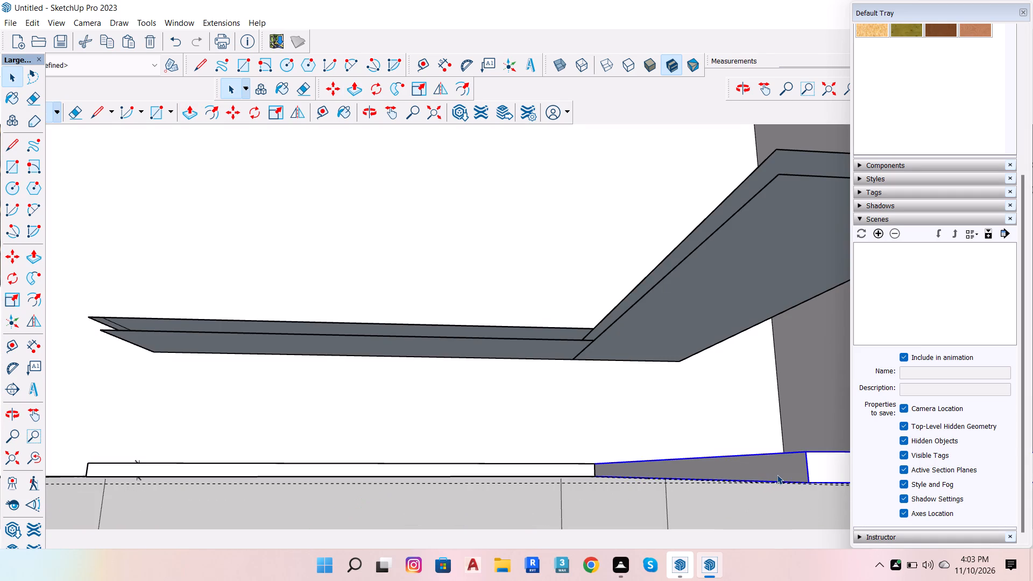
double_click(777, 474)
left_click(794, 469)
key("p")
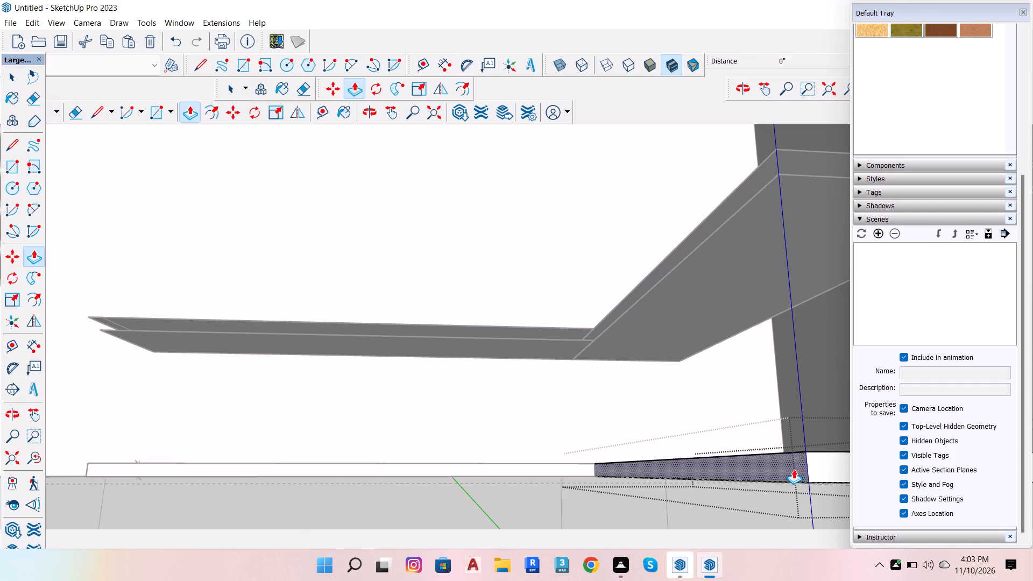
left_click(794, 469)
key("3")
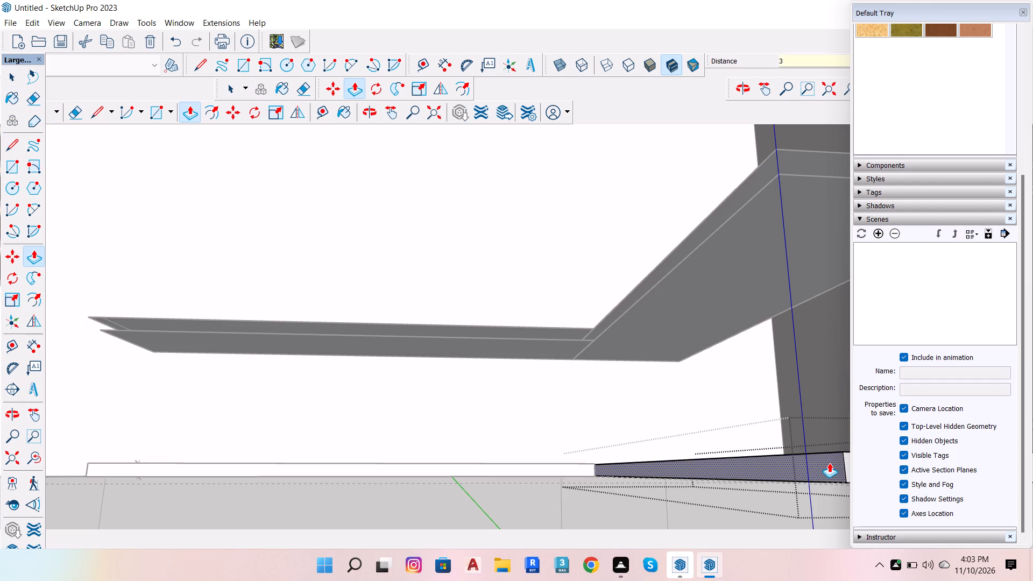
key("Return")
key("space")
Close the side base's group and select the lower side counter rectangle, with its junction to the back-wall counter in view.
scroll(722, 464, "down", 7)
scroll(713, 531, "down", 7)
scroll(789, 317, "up", 6)
left_click(712, 408)
scroll(712, 408, "up", 3)
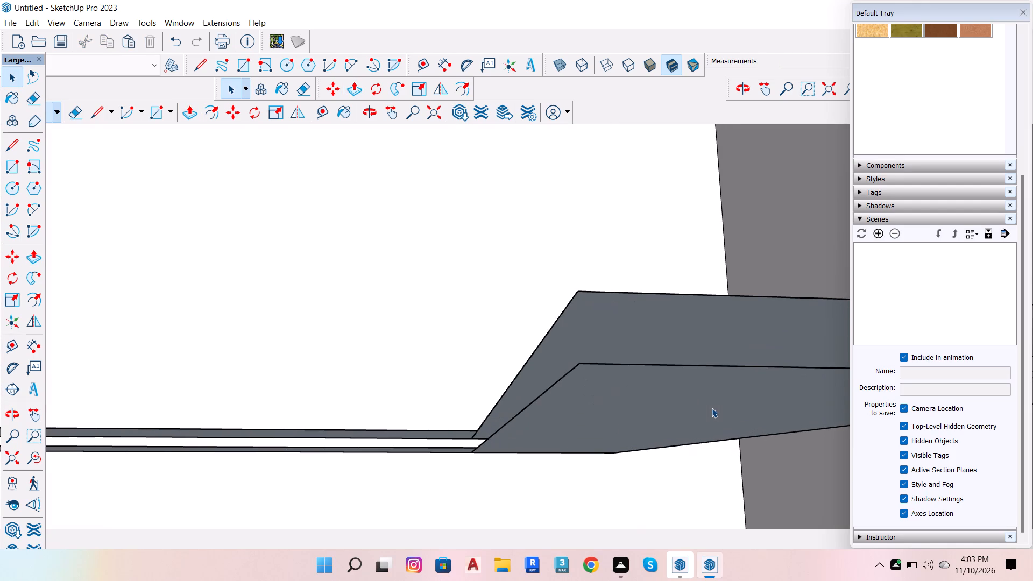
left_click(712, 408)
scroll(730, 434, "down", 6)
scroll(571, 408, "up", 2)
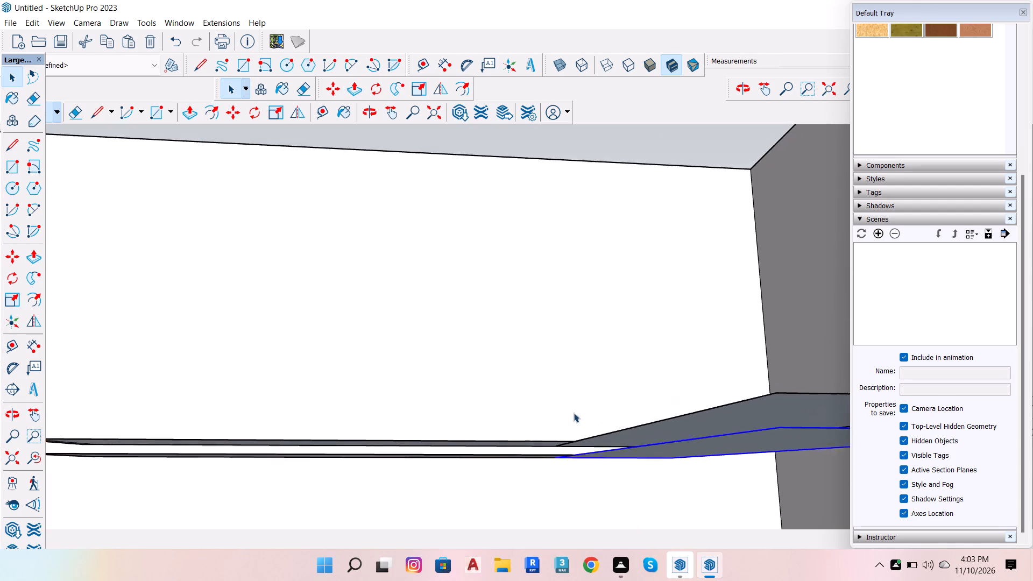
scroll(574, 413, "up", 2)
key("o")
left_click_drag(569, 420, 584, 464)
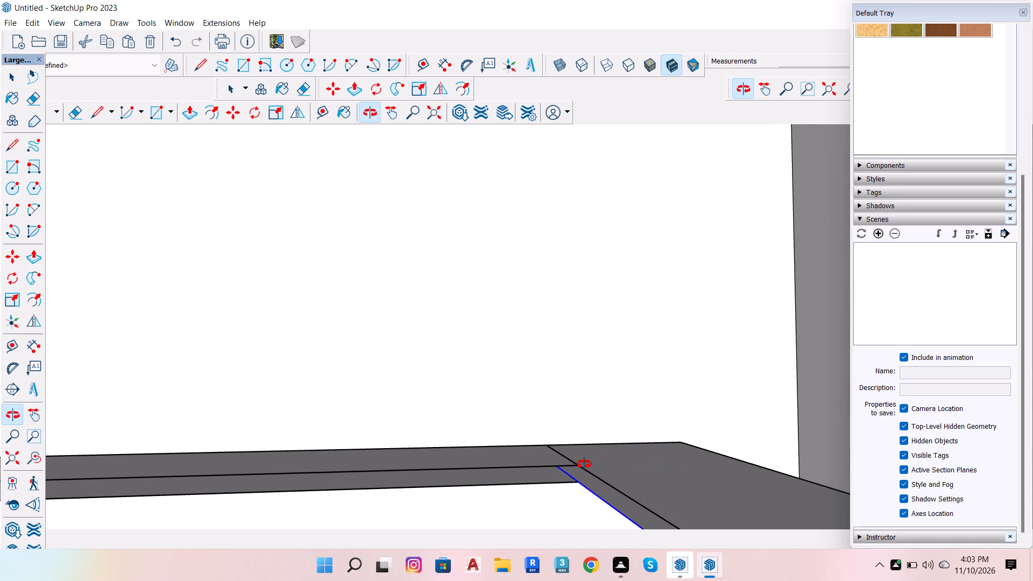
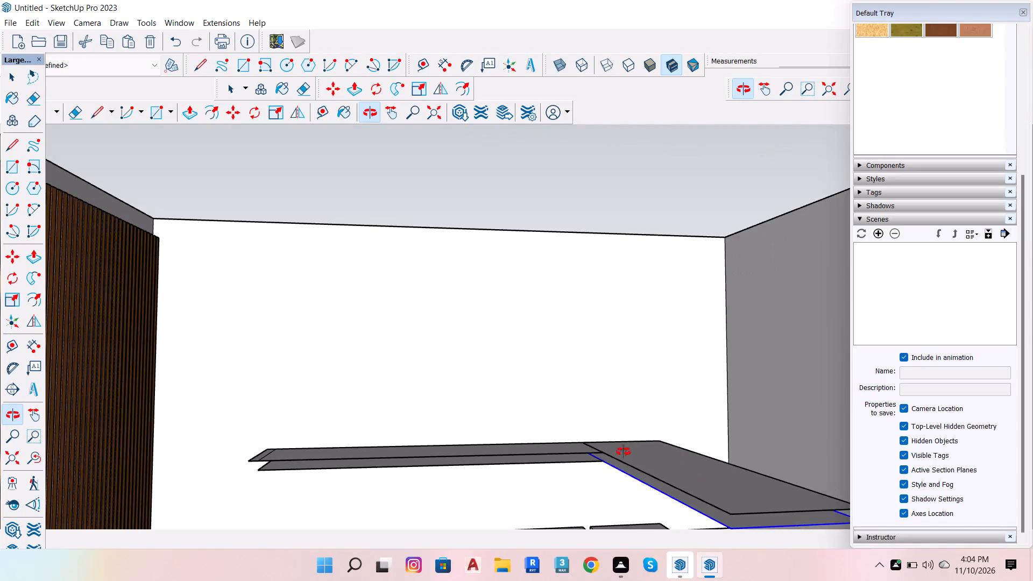
Select the lower back-wall counter rectangle, view it from below, and open its group.
scroll(610, 480, "up", 6)
scroll(558, 445, "up", 6)
scroll(611, 420, "up", 4)
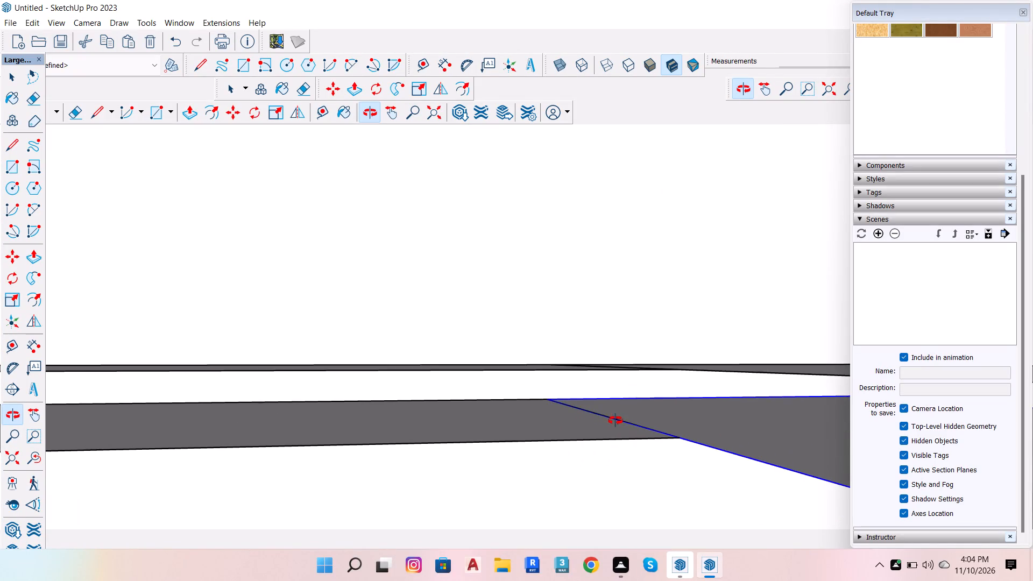
scroll(615, 421, "up", 6)
key("space")
left_click(646, 439)
scroll(646, 439, "up", 5)
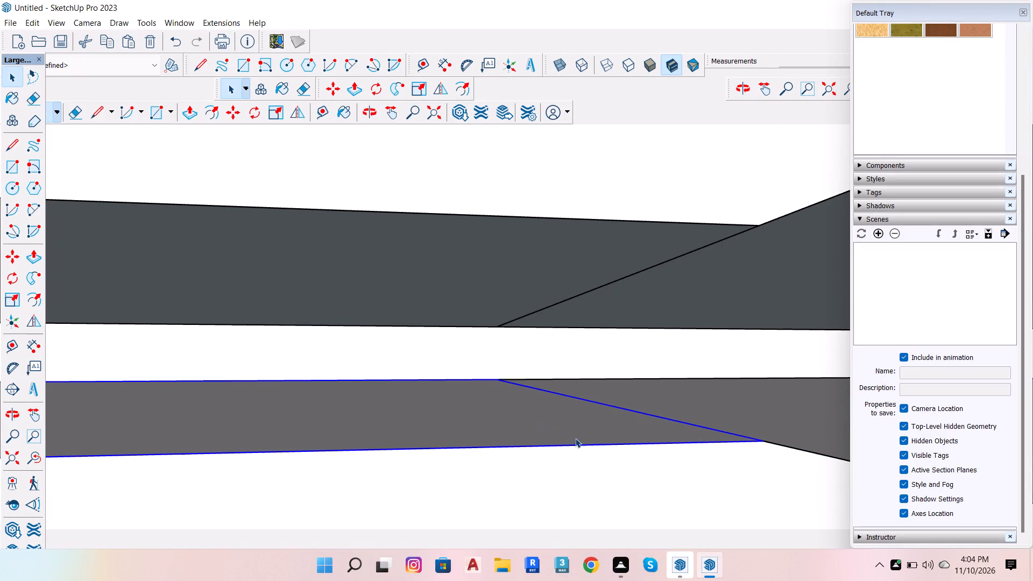
scroll(576, 428, "down", 6)
scroll(526, 424, "down", 7)
scroll(602, 394, "down", 3)
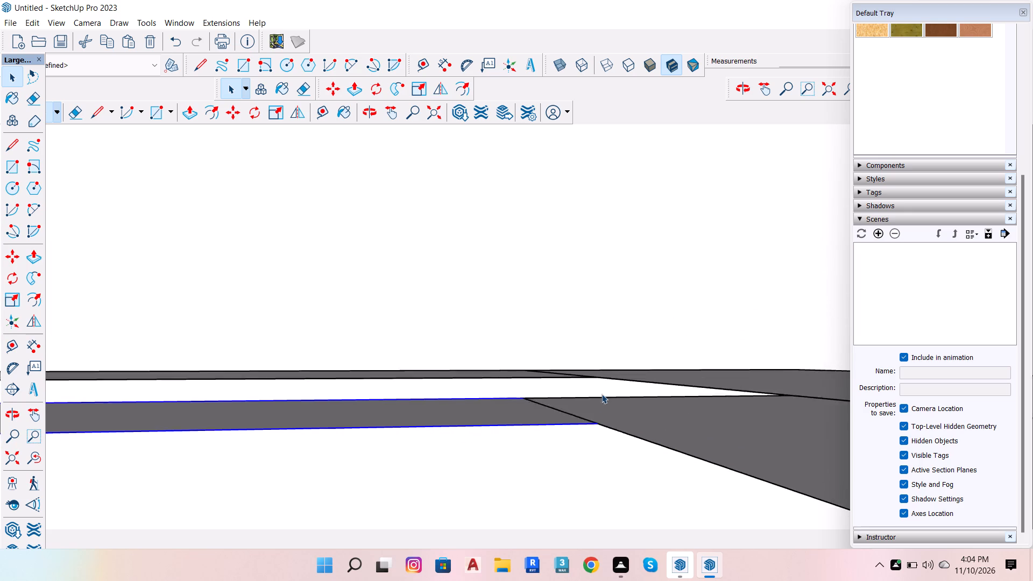
scroll(602, 394, "down", 4)
scroll(654, 381, "down", 7)
key("o")
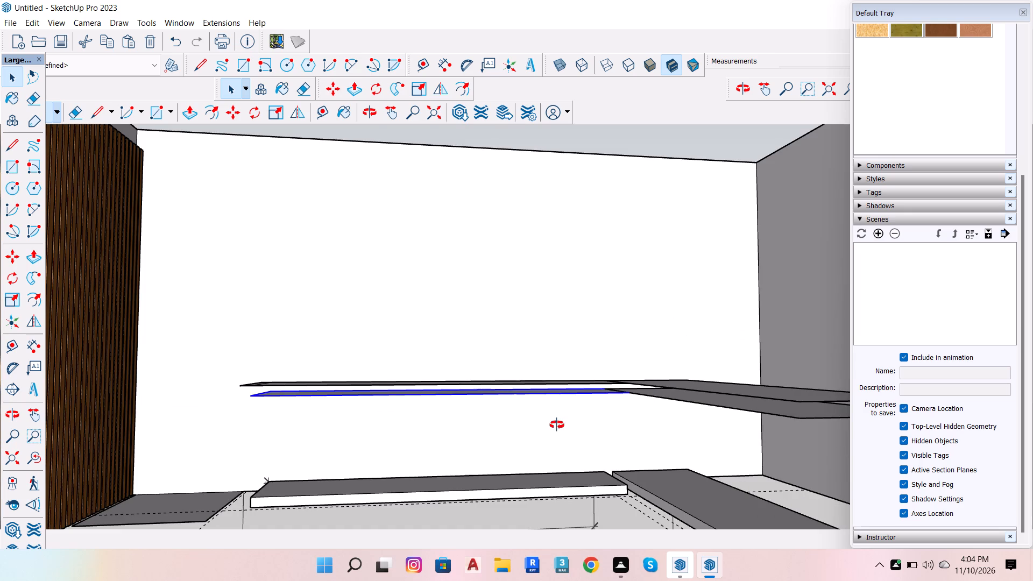
left_click_drag(553, 416, 558, 308)
scroll(542, 423, "up", 3)
key("space")
left_click(550, 395)
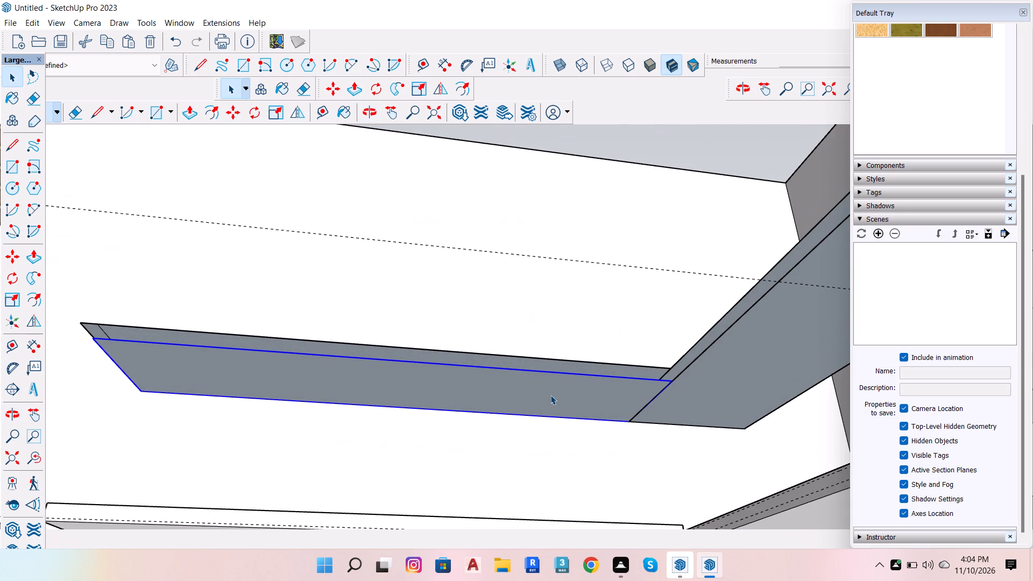
double_click(550, 395)
Extrude the lower back-wall counter's face 2' 6" down to the top of its floor-level base, and close the group.
left_click(550, 395)
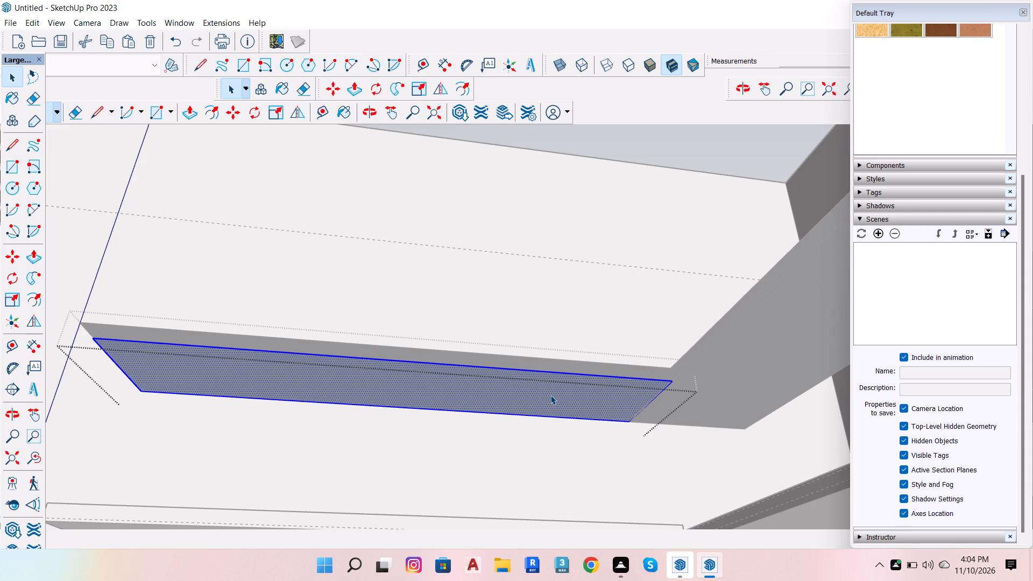
scroll(567, 382, "down", 6)
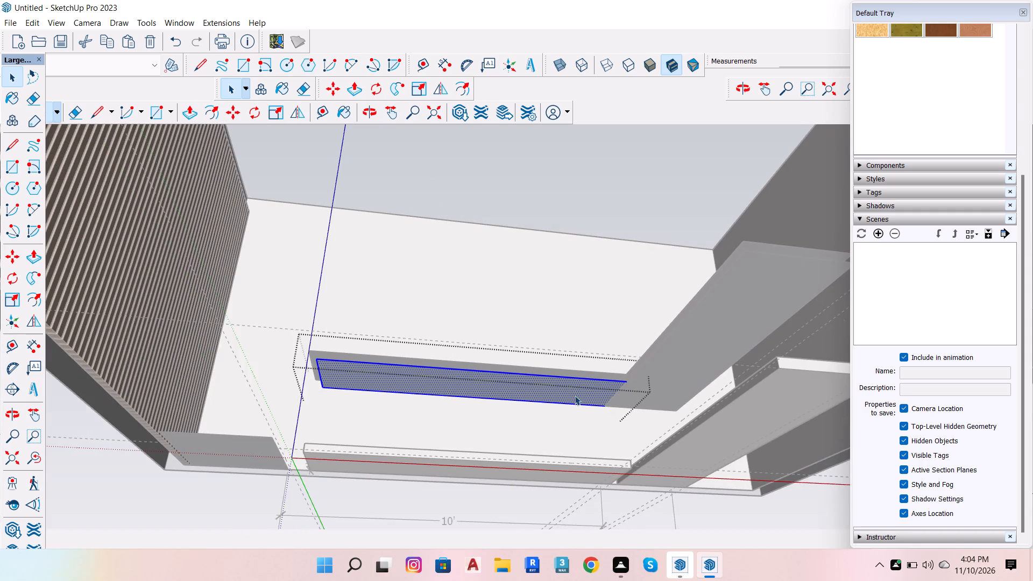
key("p")
left_click(575, 395)
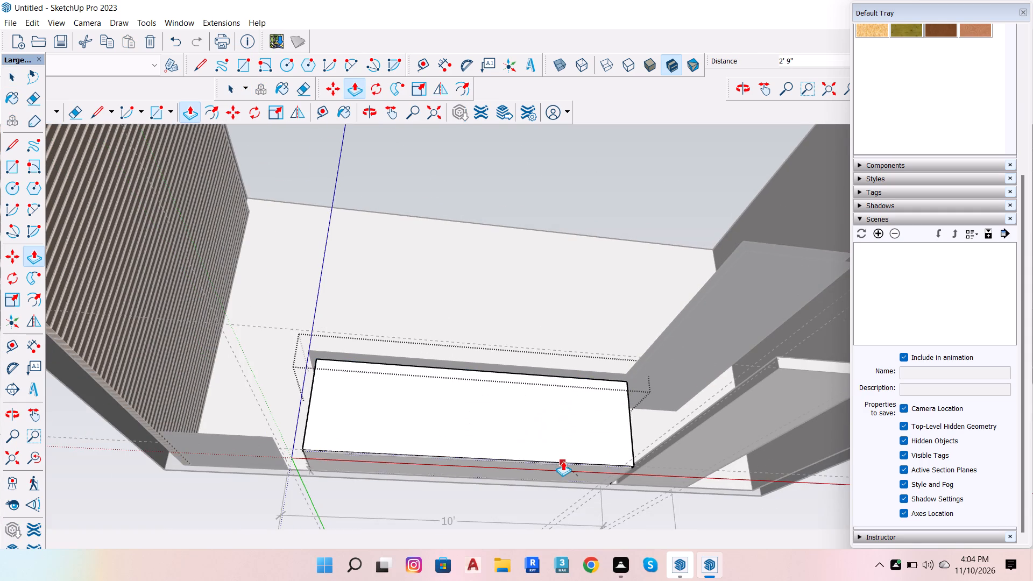
scroll(563, 461, "up", 13)
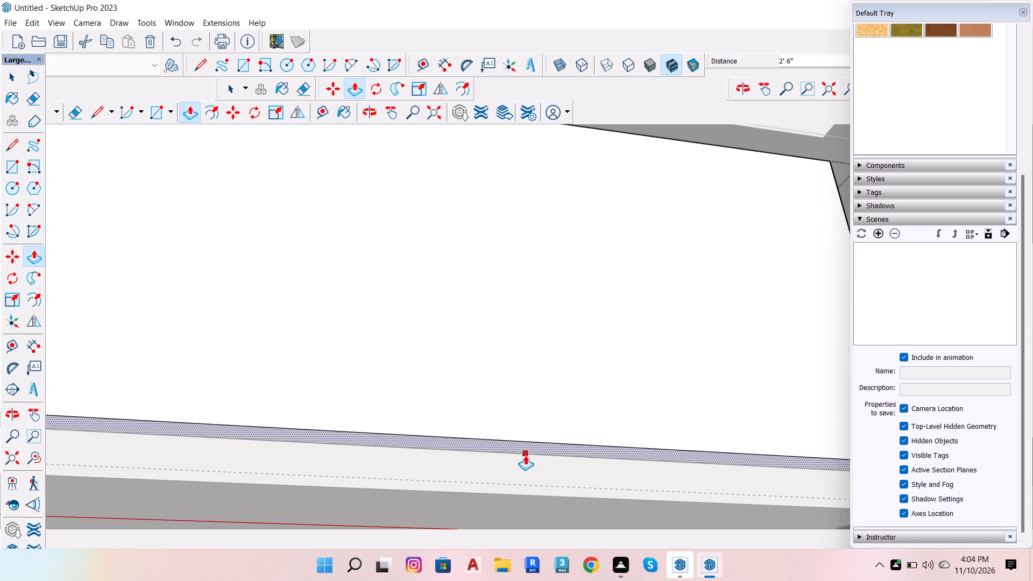
left_click(525, 455)
scroll(356, 507, "down", 7)
scroll(717, 387, "down", 6)
key("space")
left_click(768, 308)
Open the lower side counter rectangle's group and extrude its face 2' 6" down, level with the back-wall counter's bottom.
scroll(760, 318, "up", 3)
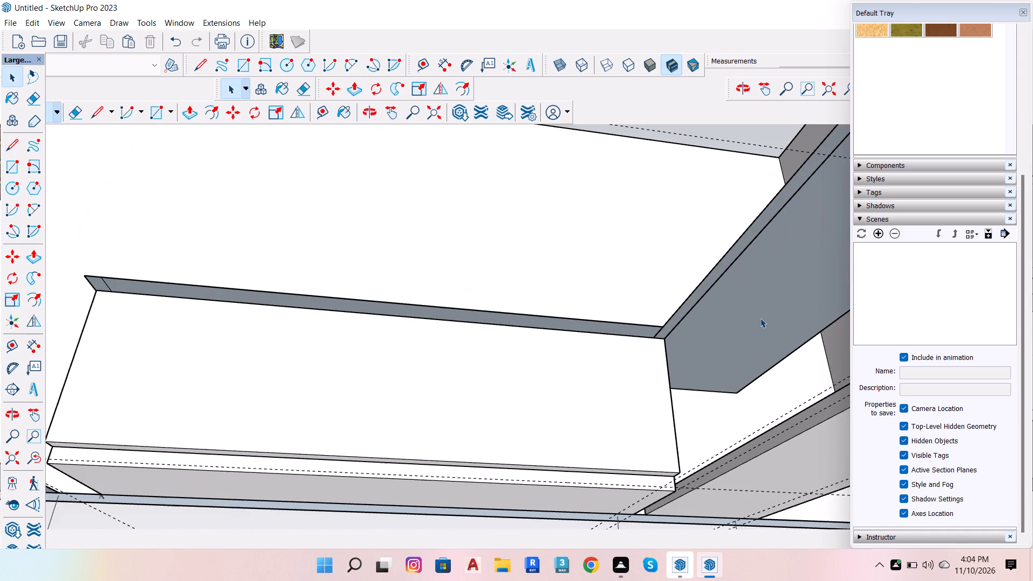
left_click(760, 318)
double_click(760, 318)
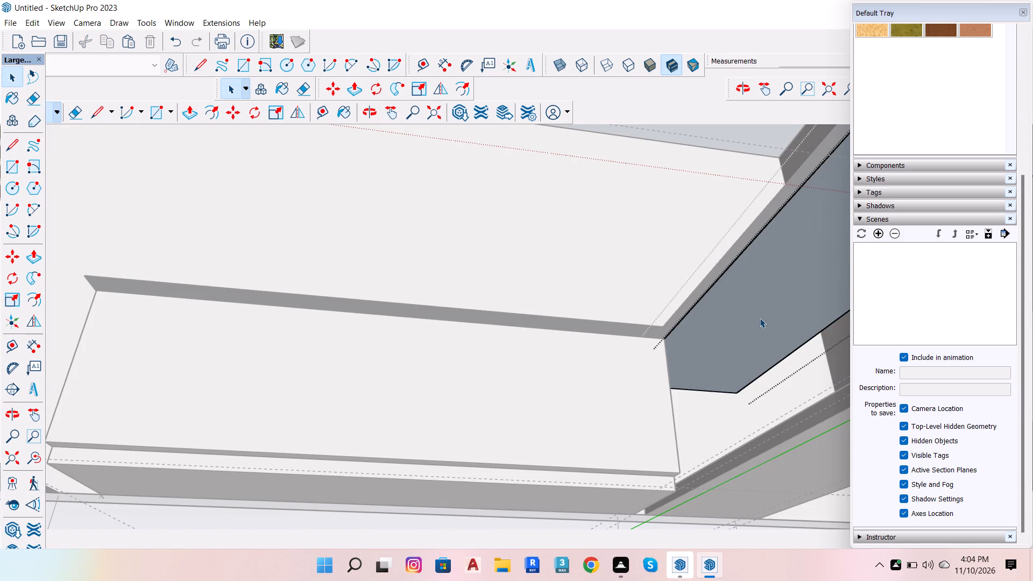
left_click(760, 318)
key("p")
left_click(760, 318)
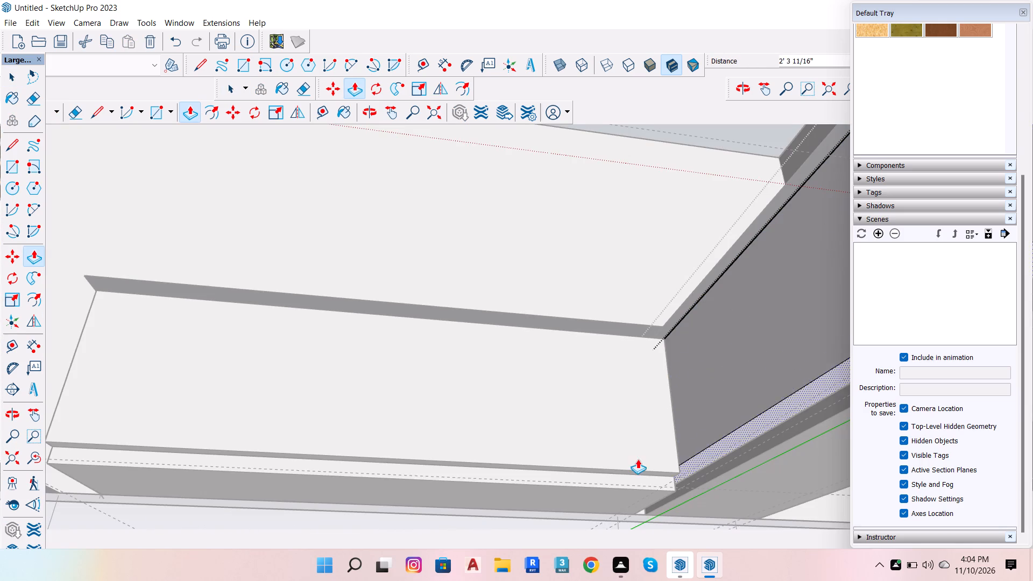
scroll(685, 475, "up", 11)
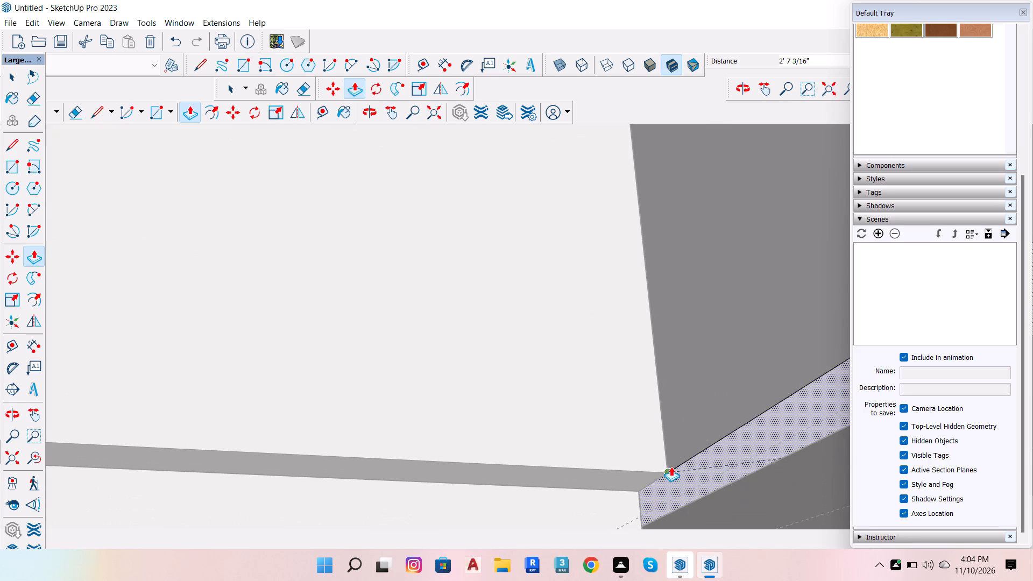
scroll(661, 467, "up", 6)
left_click(673, 472)
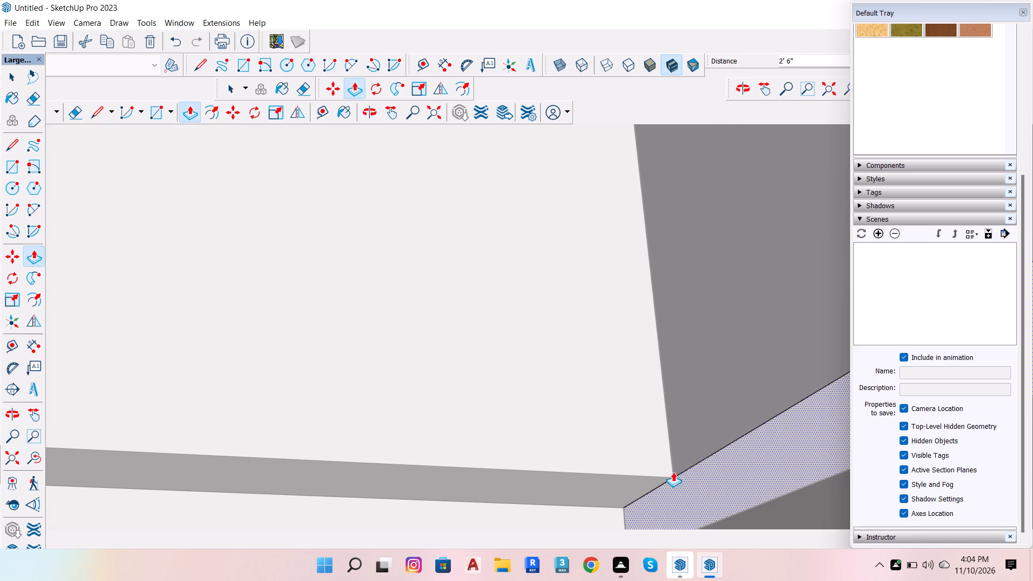
scroll(585, 406, "down", 7)
key("space")
Open the upper back-wall counter rectangle's group and select its long front edge near the side counter junction.
scroll(674, 369, "down", 6)
scroll(684, 474, "down", 20)
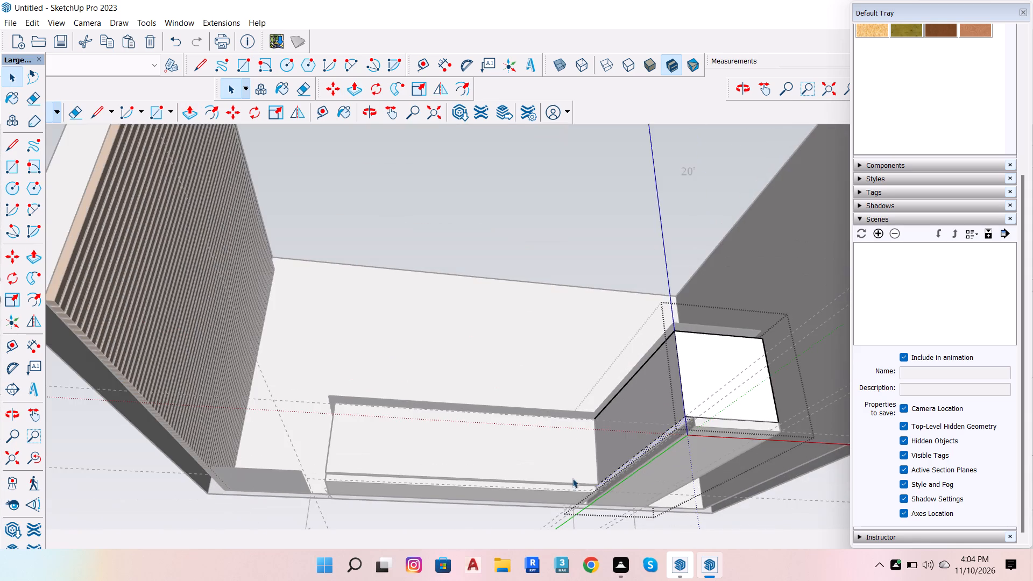
scroll(762, 429, "up", 6)
key("space")
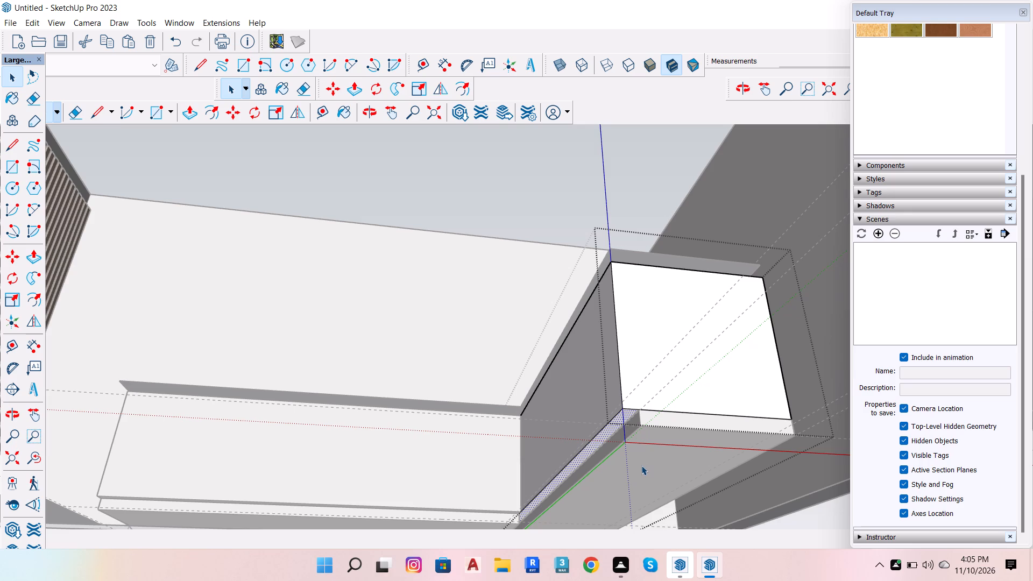
scroll(620, 403, "down", 6)
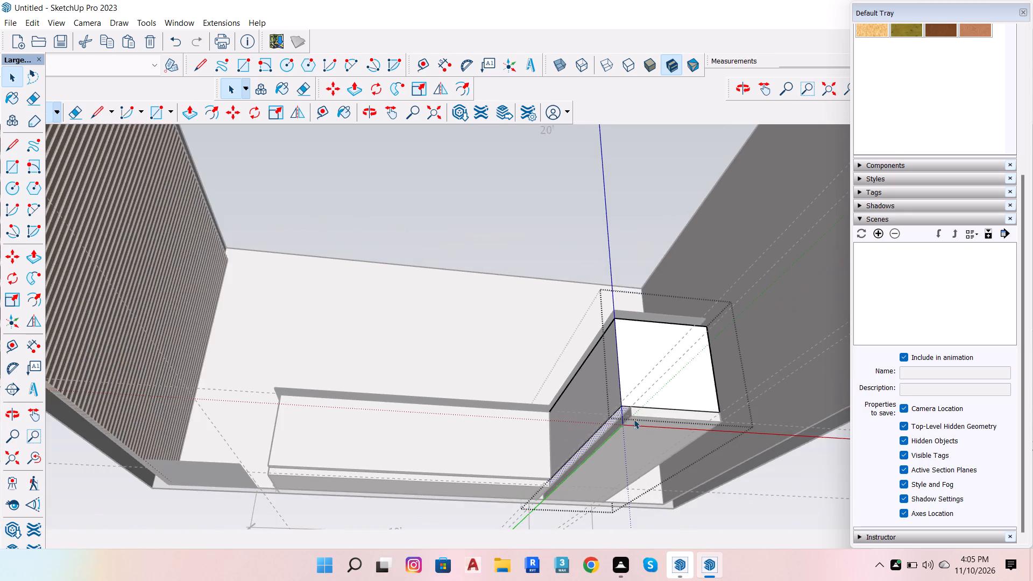
key("space")
scroll(635, 417, "up", 5)
key("o")
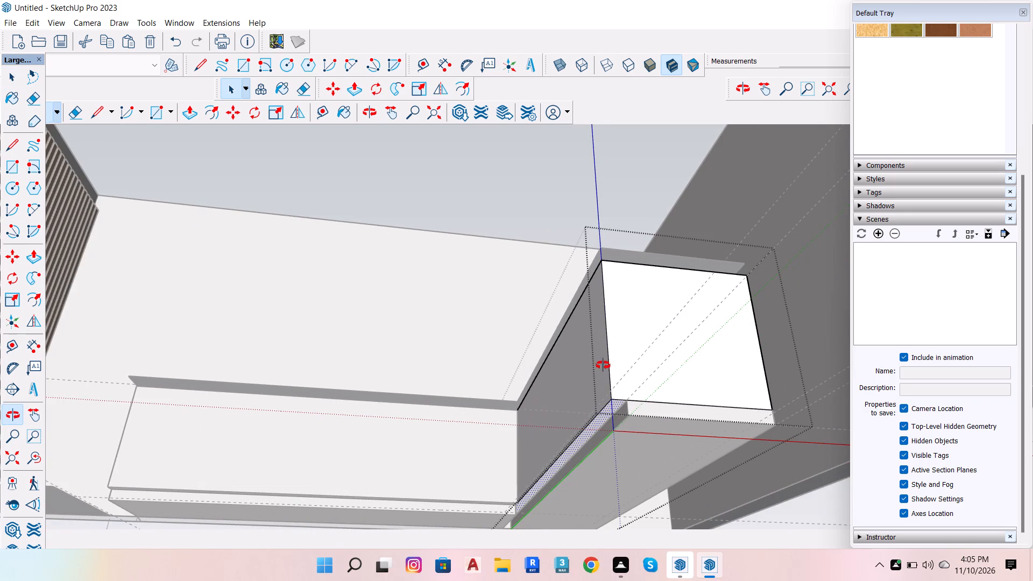
left_click_drag(601, 330, 625, 513)
scroll(490, 406, "up", 13)
key("space")
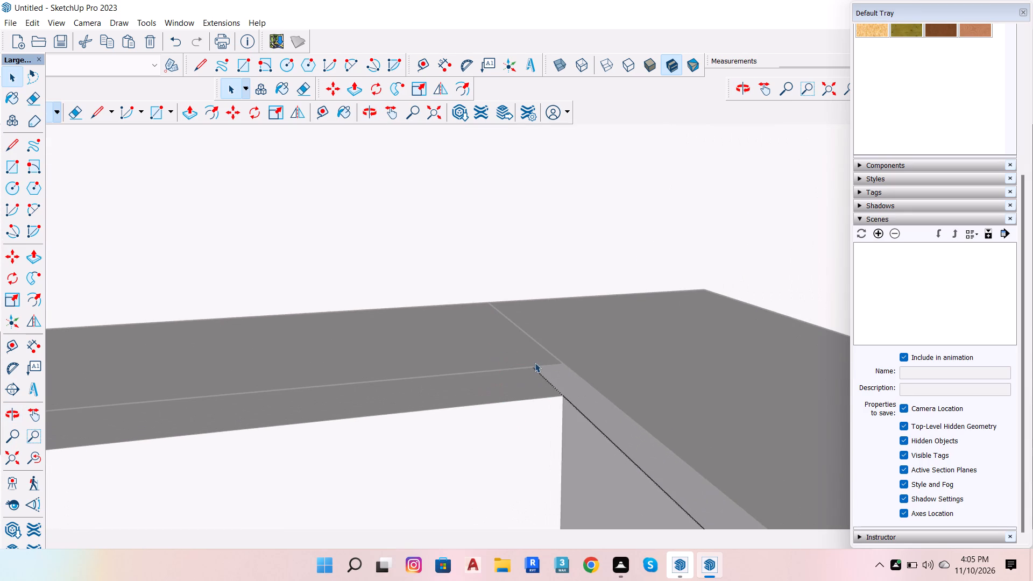
double_click(535, 363)
scroll(542, 360, "up", 6)
left_click(550, 370)
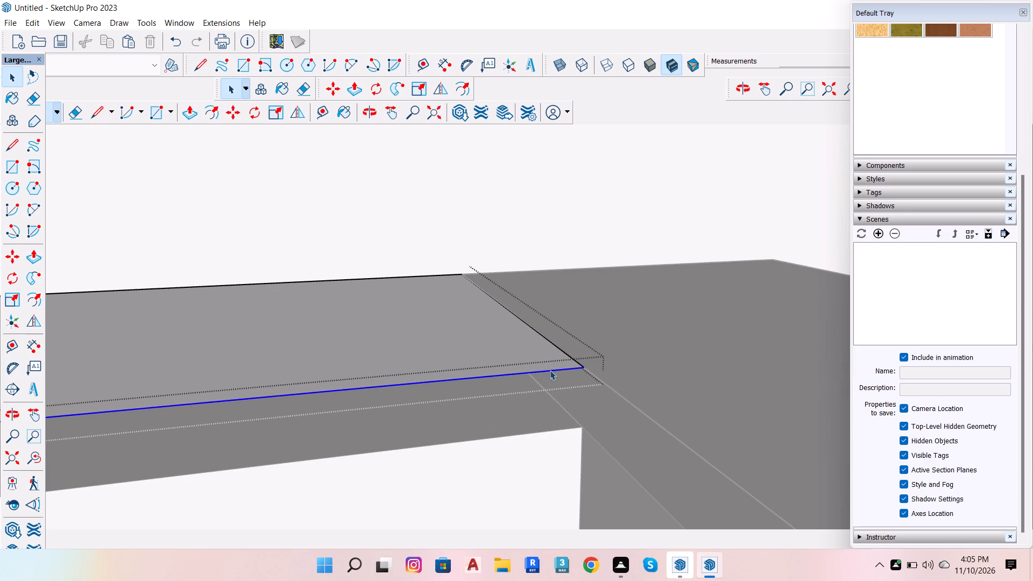
scroll(551, 402, "down", 2)
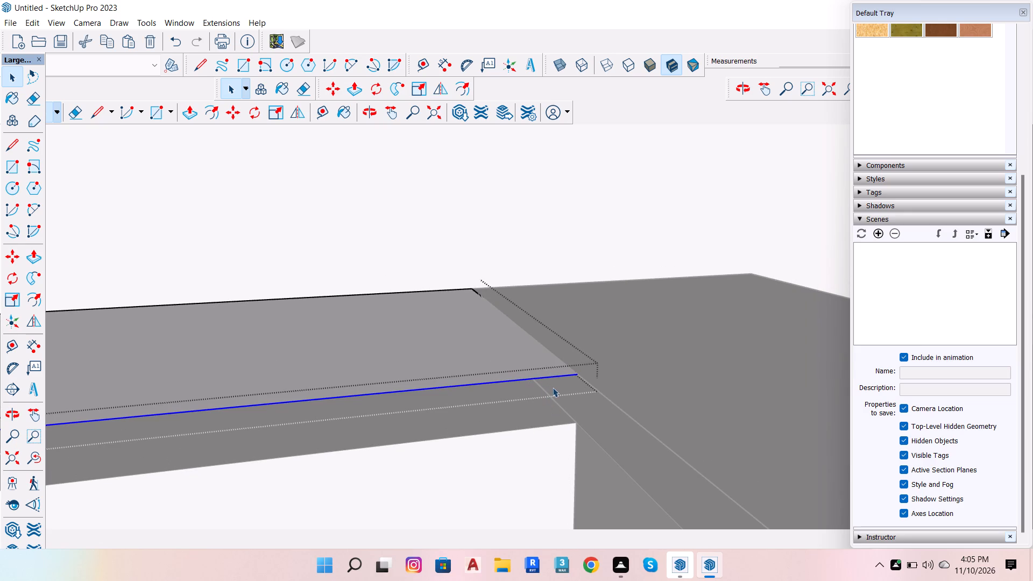
Place a guide line 2" out from the upper back-wall counter's front edge, on the room side.
key("o")
left_click_drag(556, 354, 581, 447)
scroll(580, 369, "down", 14)
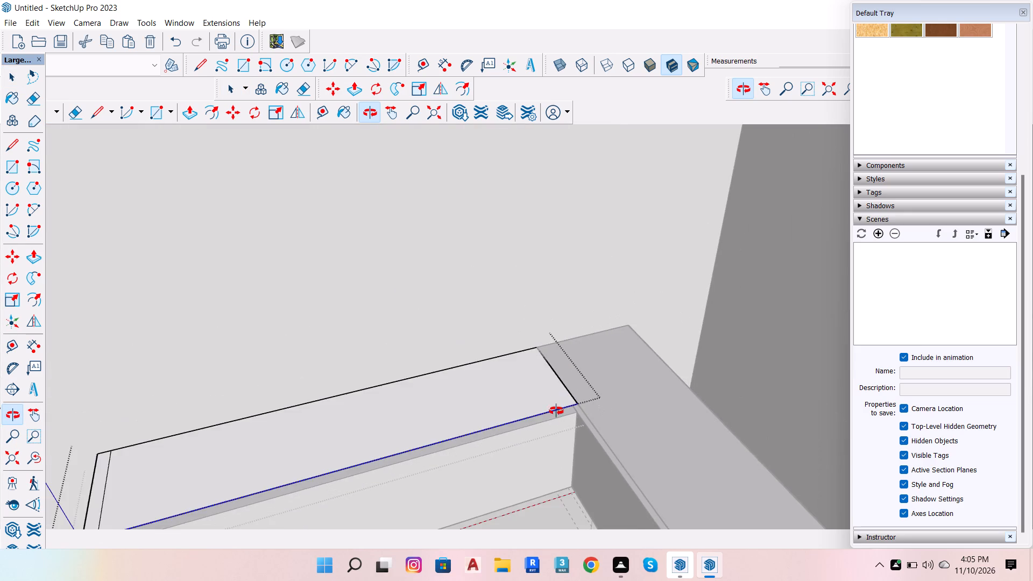
left_click_drag(535, 415, 560, 517)
key("space")
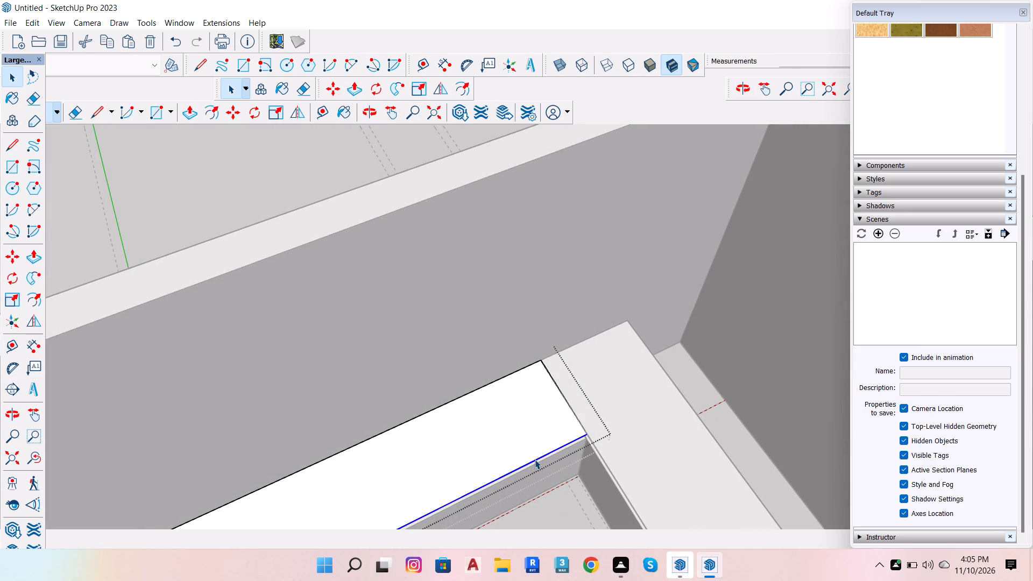
key("t")
left_click(533, 459)
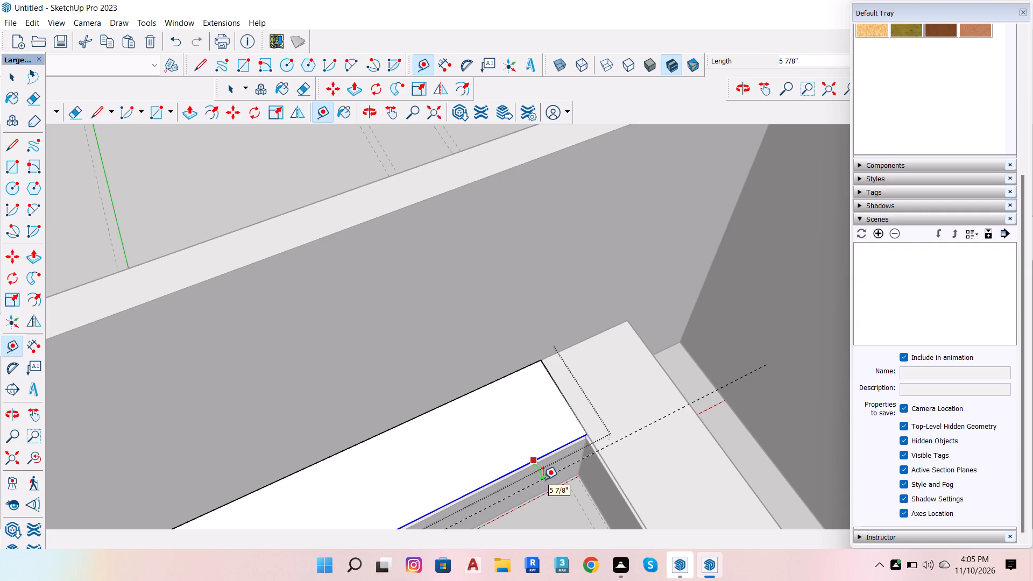
key("2")
key("Return")
Place a guide line 2" toward the room from the side counter's long room-facing edge.
scroll(635, 459, "up", 5)
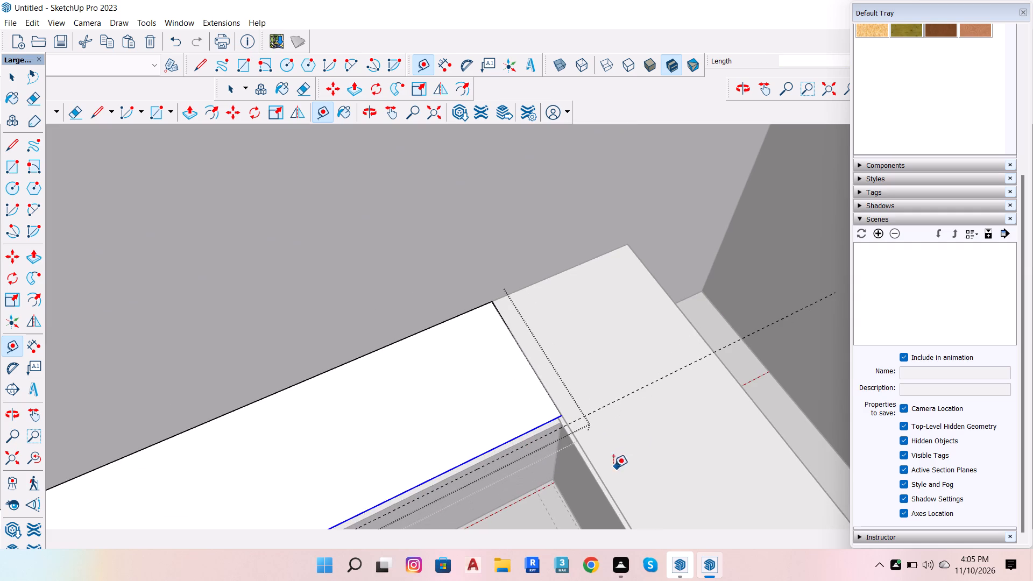
left_click(587, 462)
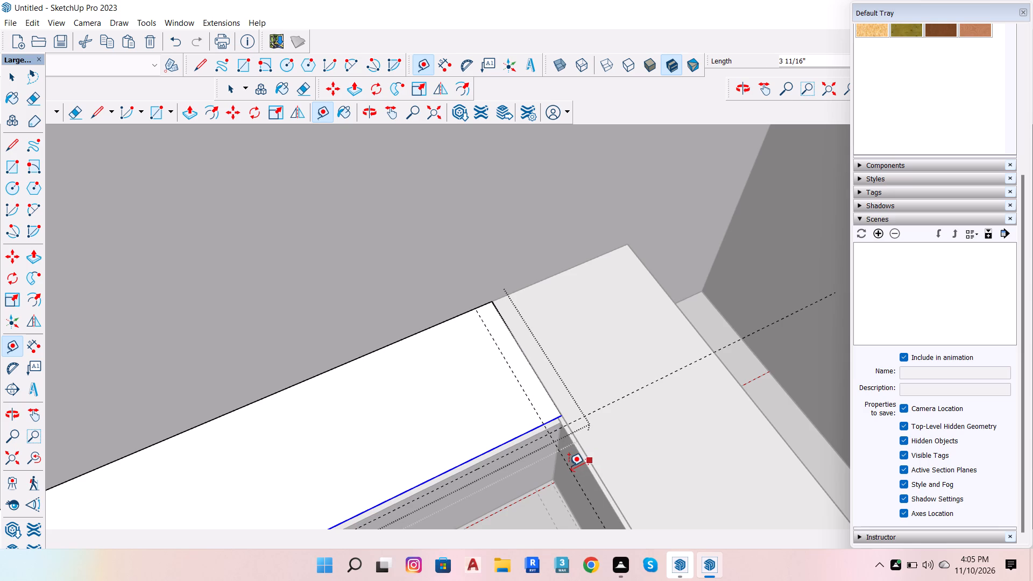
key("2")
key("Return")
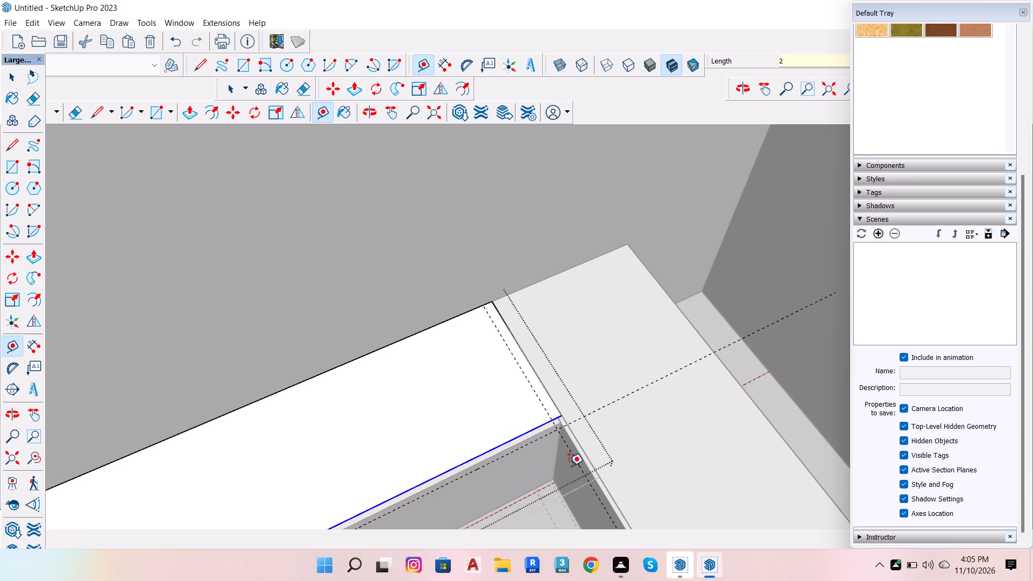
Move the upper back-wall counter's front edge toward the room onto the 2" guide, and clear the selection.
key("space")
scroll(666, 394, "up", 6)
scroll(563, 295, "down", 11)
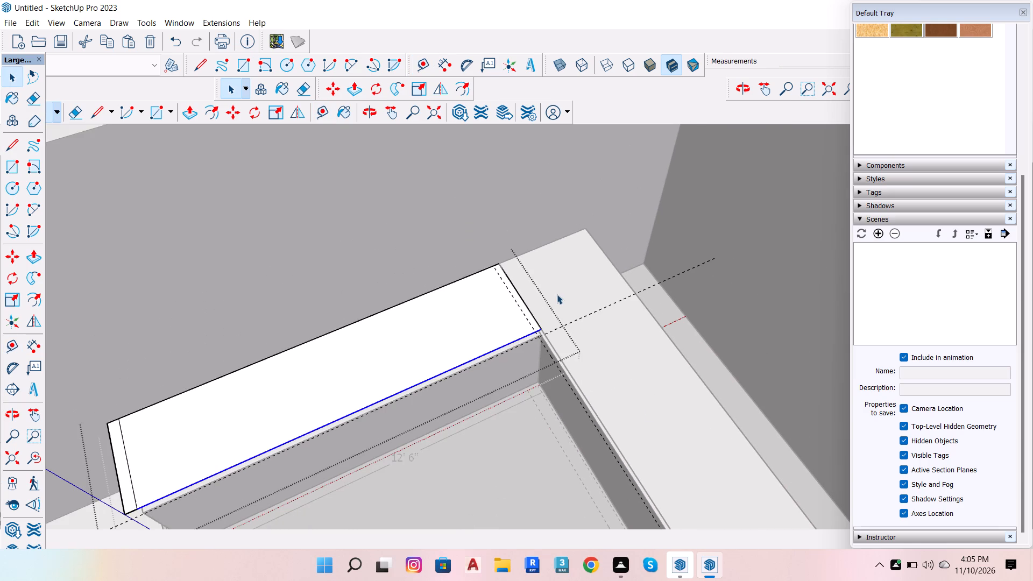
scroll(565, 258, "down", 3)
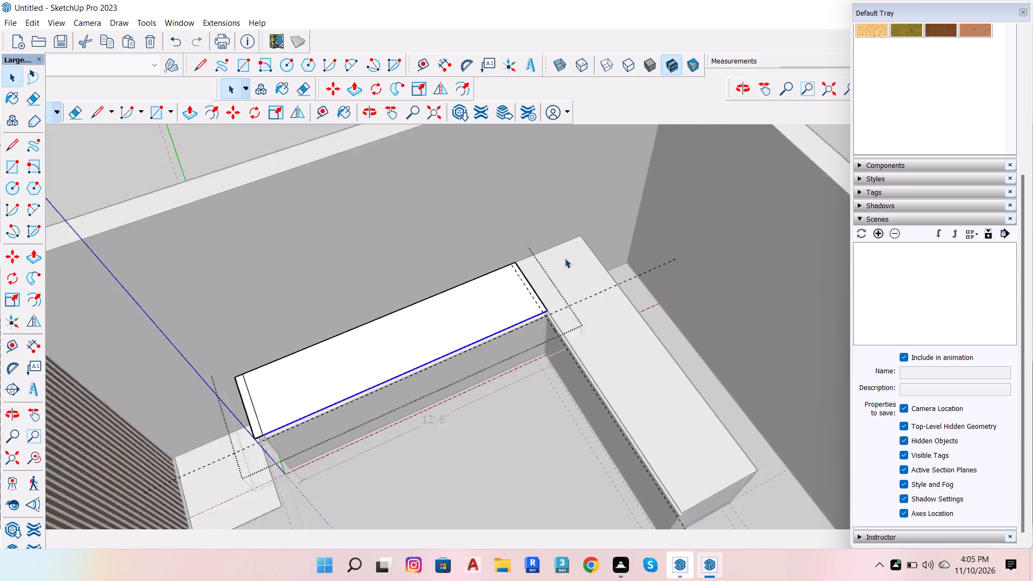
scroll(565, 258, "down", 3)
scroll(507, 381, "up", 6)
scroll(555, 296, "up", 5)
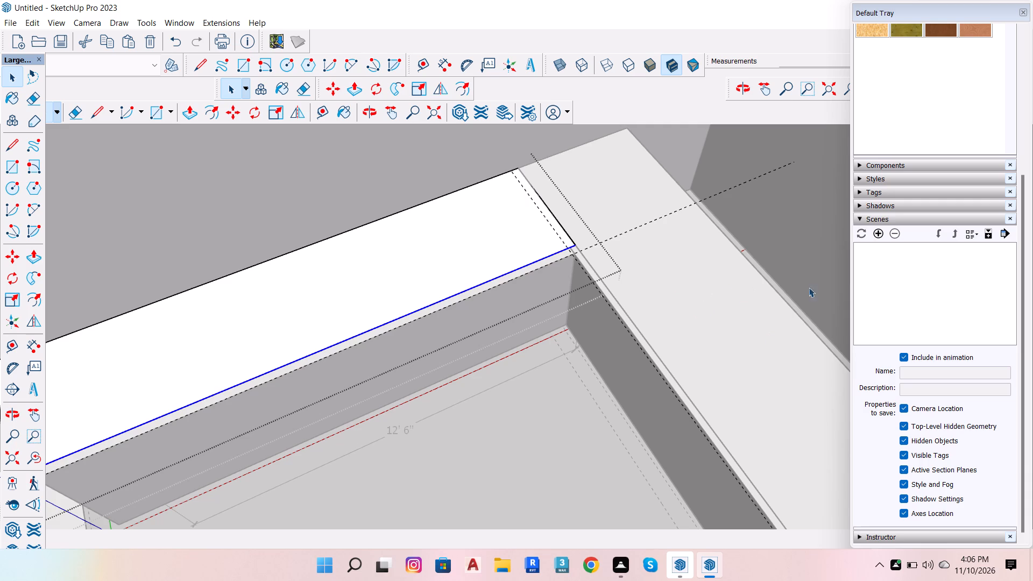
scroll(543, 280, "down", 2)
scroll(490, 263, "up", 6)
scroll(534, 284, "up", 5)
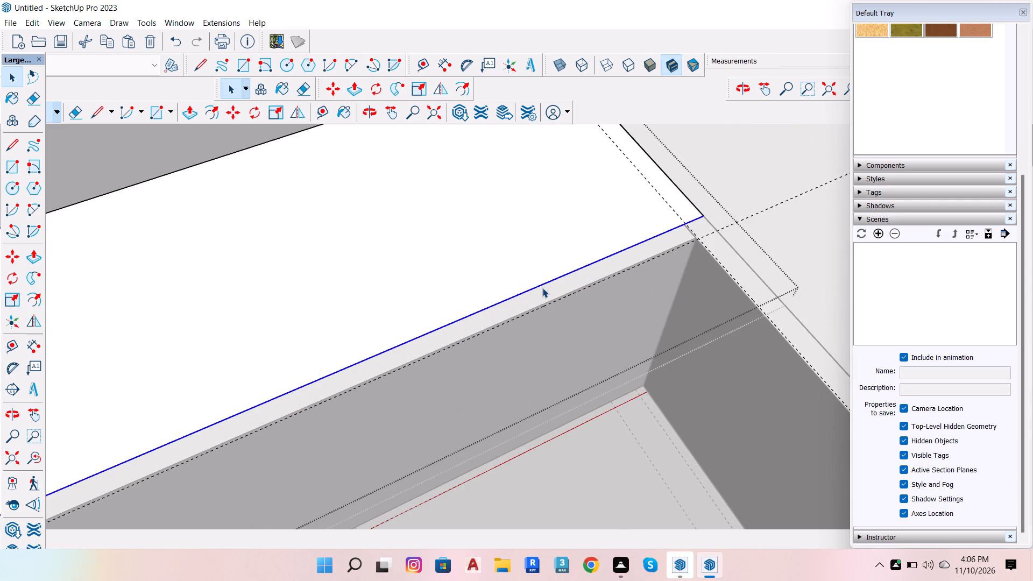
key("m")
left_click(547, 287)
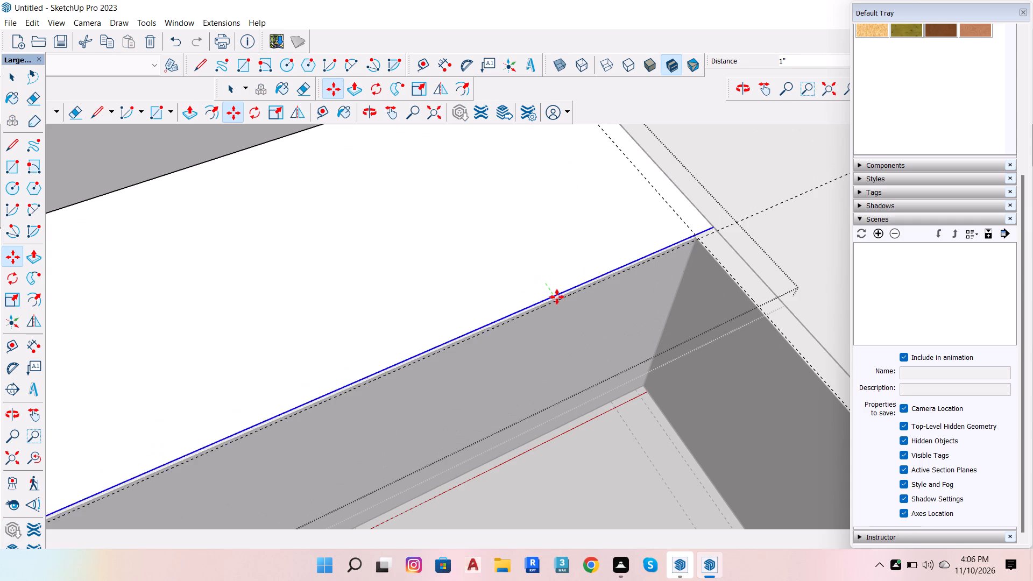
left_click(558, 300)
scroll(601, 271, "down", 6)
scroll(730, 279, "up", 4)
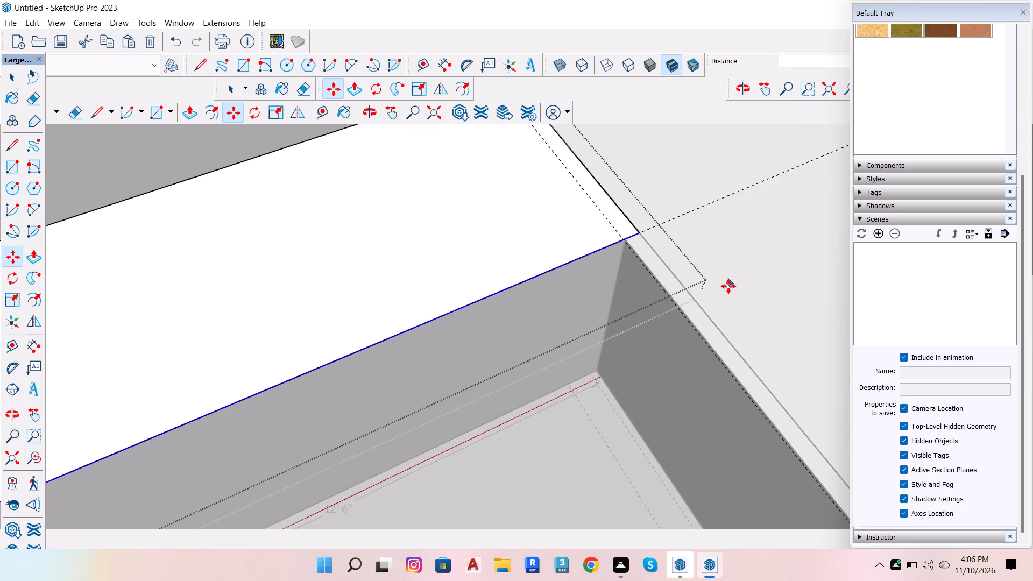
scroll(728, 286, "up", 1)
key("space")
left_click(654, 271)
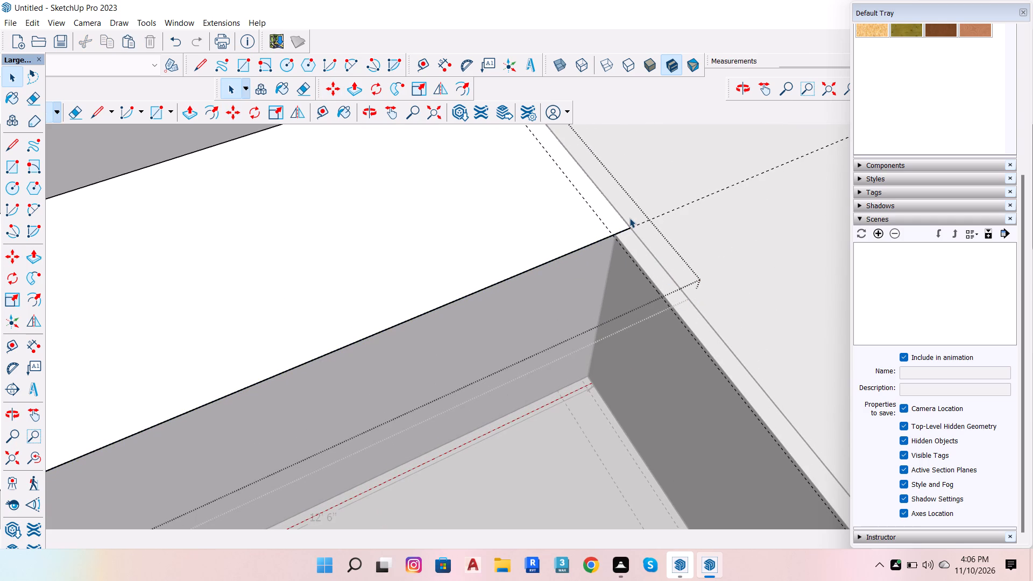
left_click(614, 211)
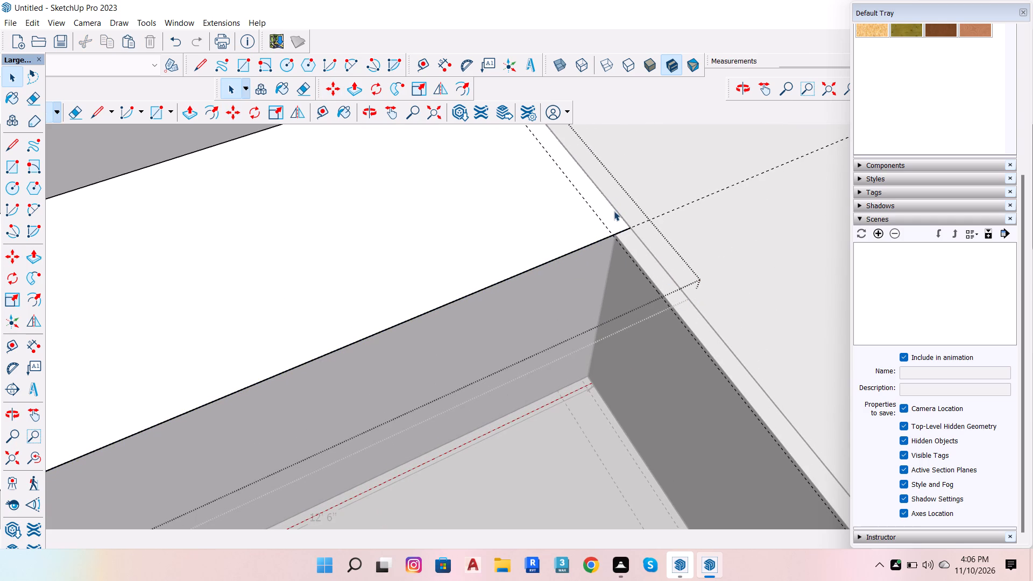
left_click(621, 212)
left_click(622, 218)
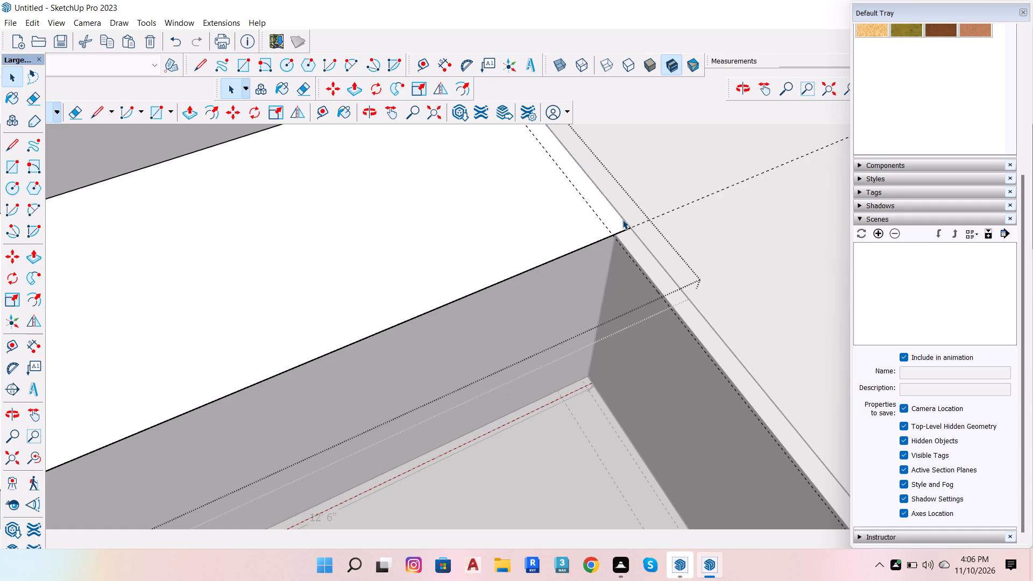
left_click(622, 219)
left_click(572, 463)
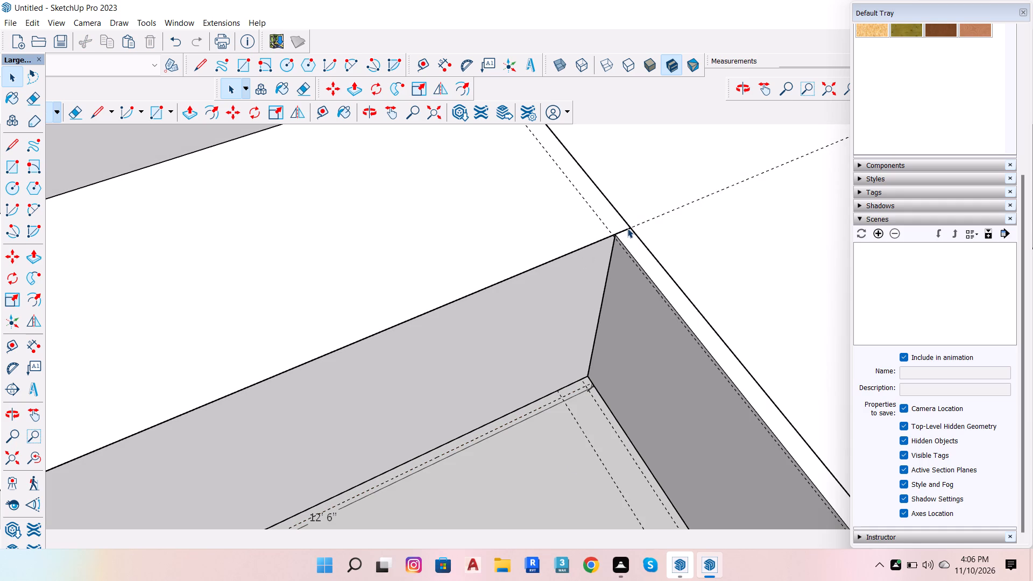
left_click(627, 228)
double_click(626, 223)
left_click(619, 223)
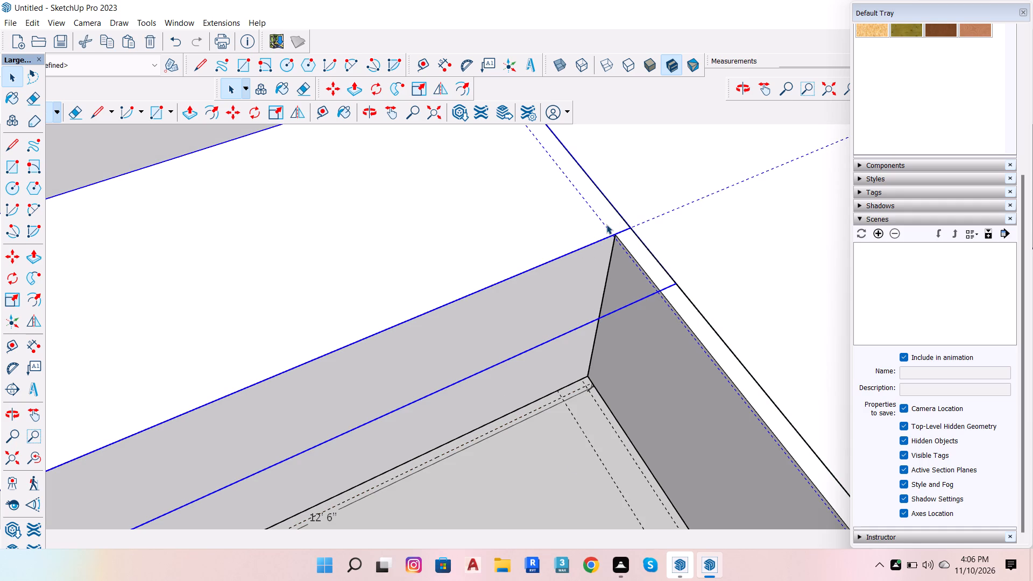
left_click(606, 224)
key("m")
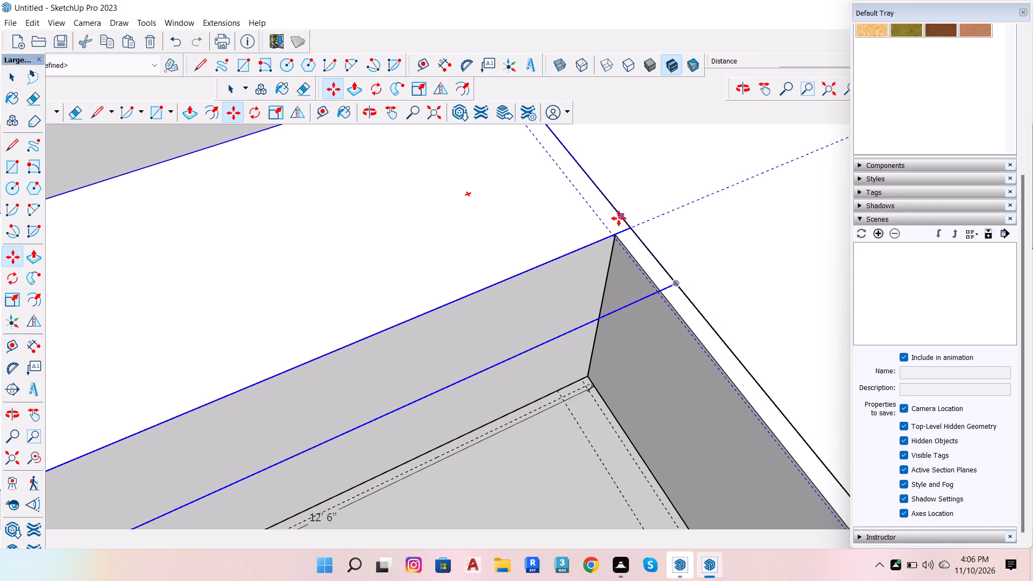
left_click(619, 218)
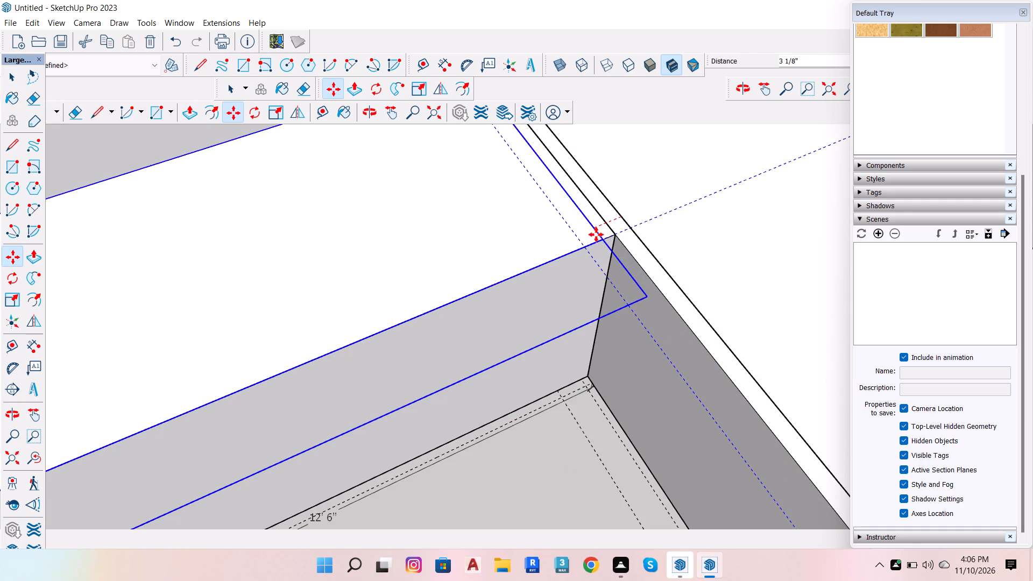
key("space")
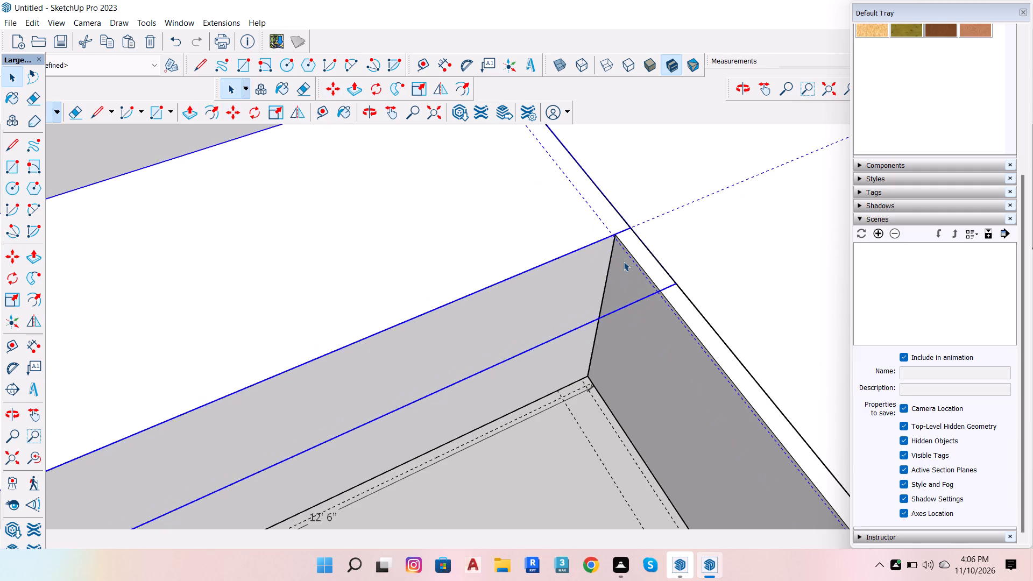
Undo the move of the upper back-wall counter's front edge onto the 2" guide.
scroll(624, 263, "down", 6)
scroll(625, 266, "up", 1)
scroll(630, 289, "down", 10)
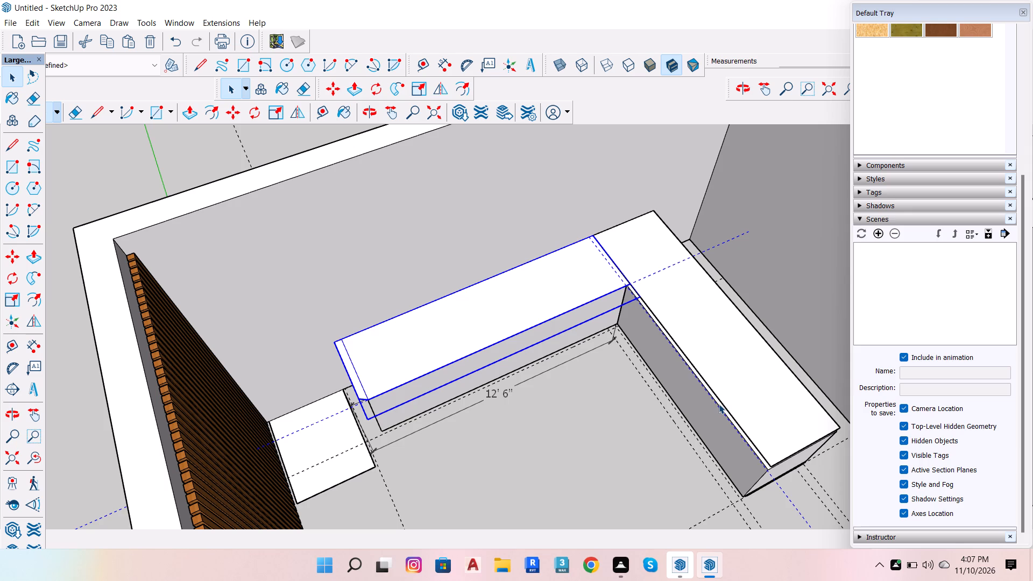
scroll(655, 368, "up", 2)
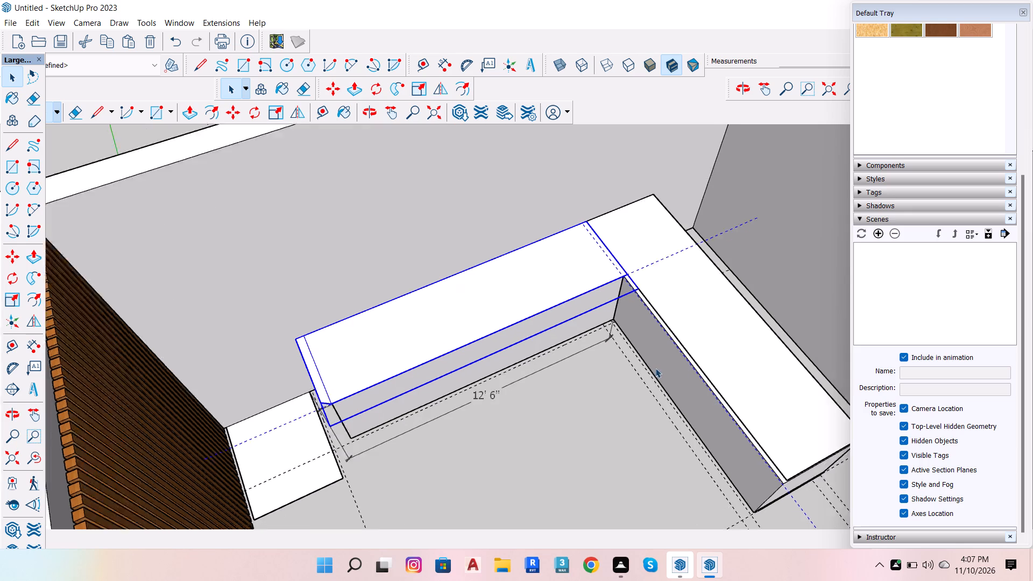
scroll(655, 368, "up", 3)
scroll(584, 379, "down", 6)
scroll(332, 335, "up", 6)
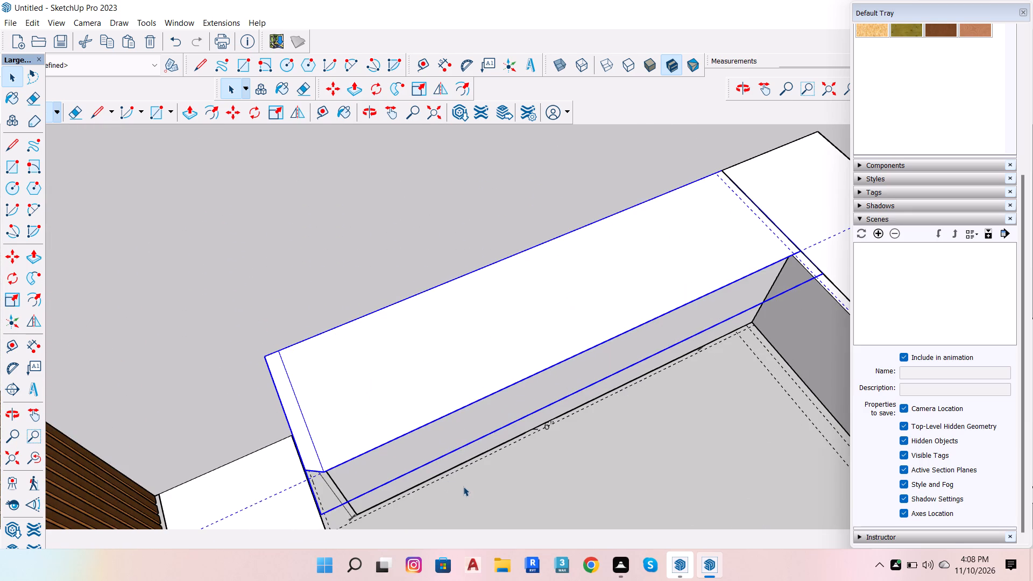
key("ctrl+z")
key("ctrl+z")
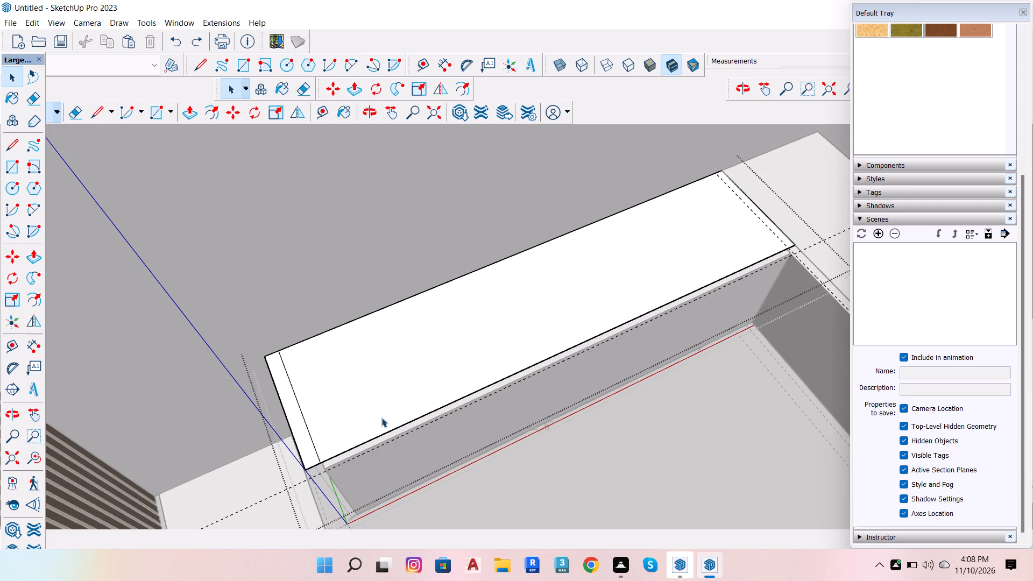
Draw a strip along the upper back-wall counter's front edge, extending out to the 2" guide and closing at the side counter end.
scroll(315, 468, "up", 6)
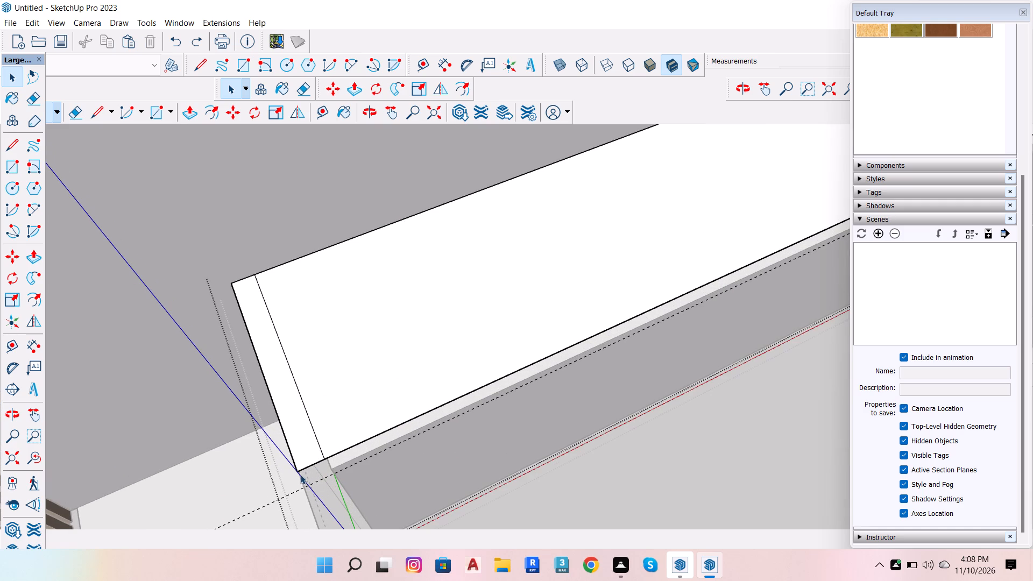
key("l")
left_click(293, 474)
key("space")
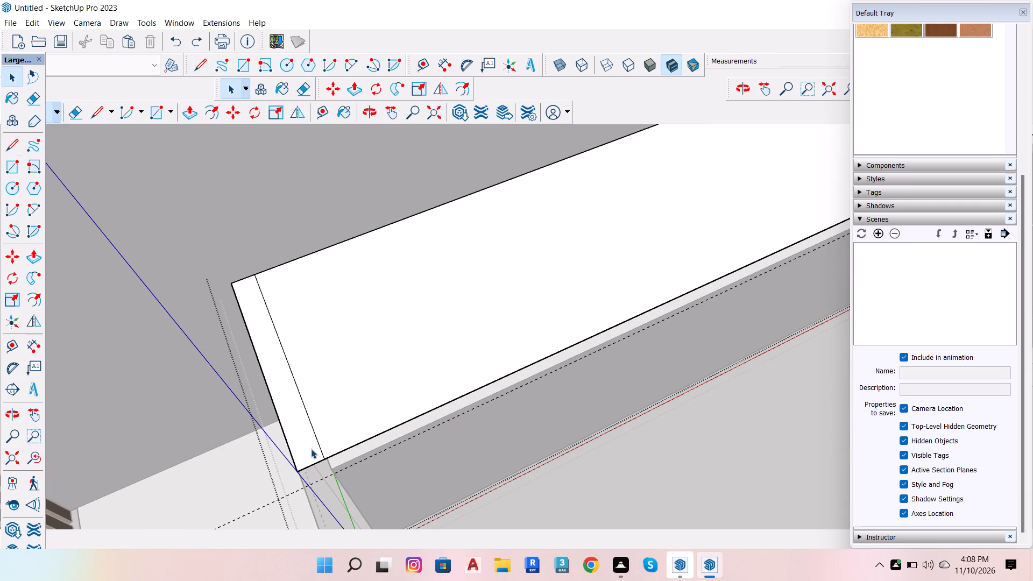
double_click(321, 436)
left_click(309, 450)
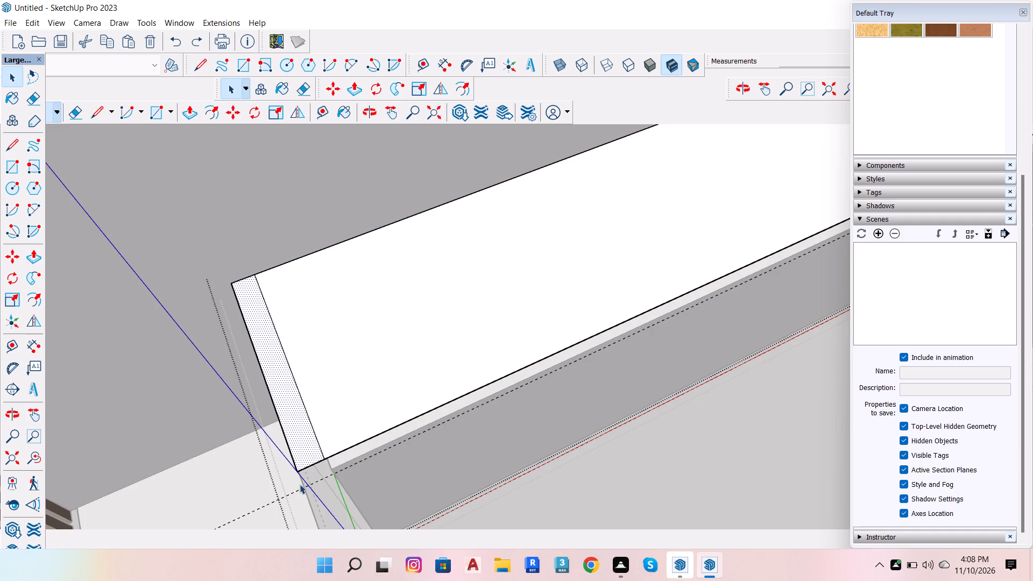
scroll(299, 483, "up", 3)
key("l")
left_click(299, 470)
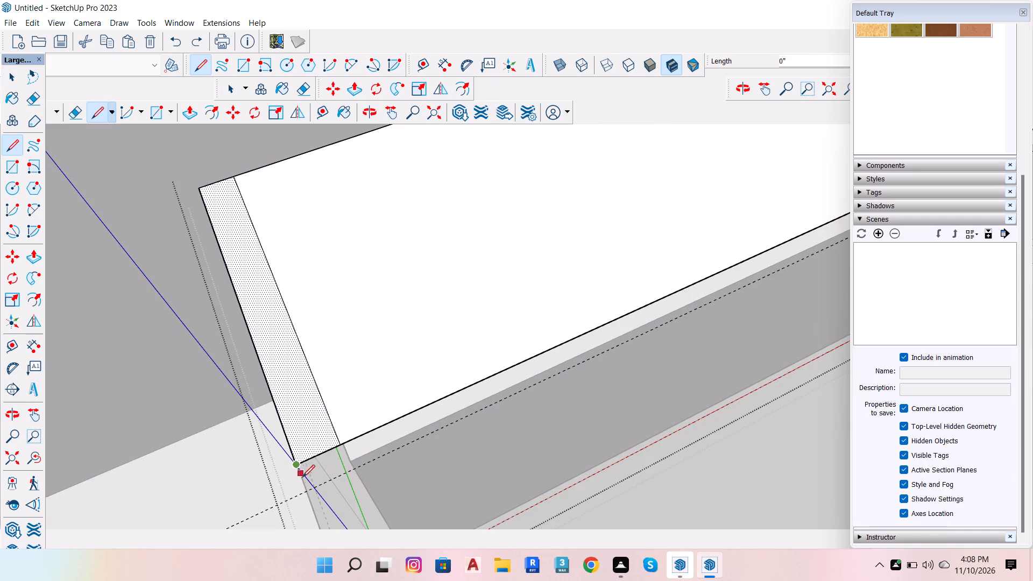
left_click(309, 490)
scroll(385, 471, "down", 4)
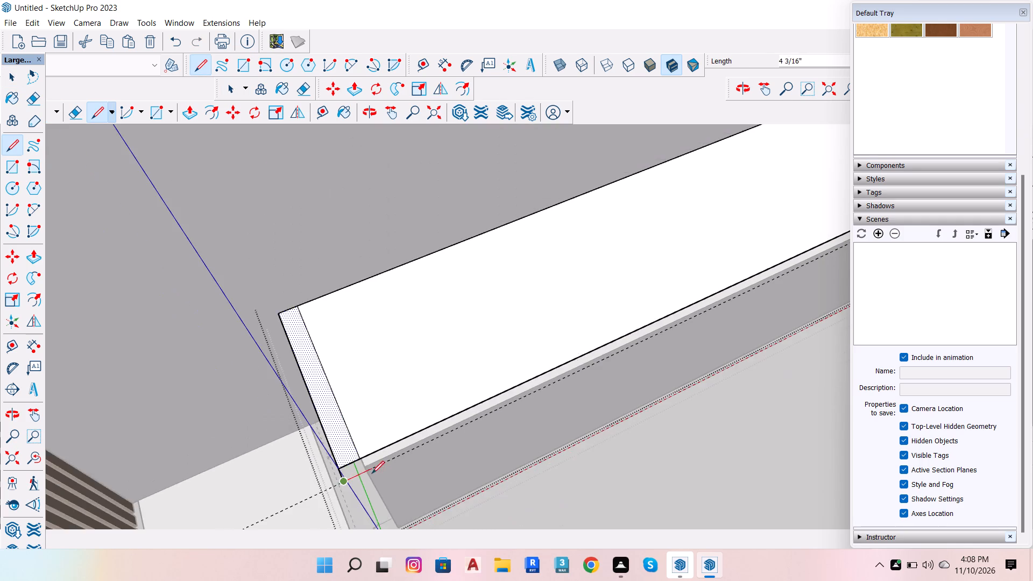
scroll(372, 473, "down", 16)
scroll(620, 354, "up", 11)
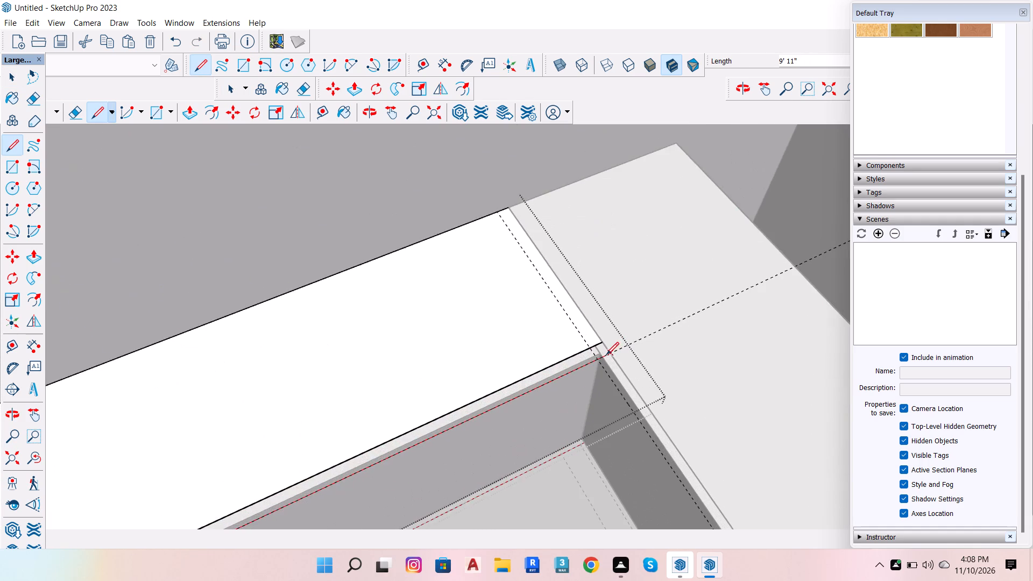
scroll(603, 357, "up", 5)
left_click(615, 352)
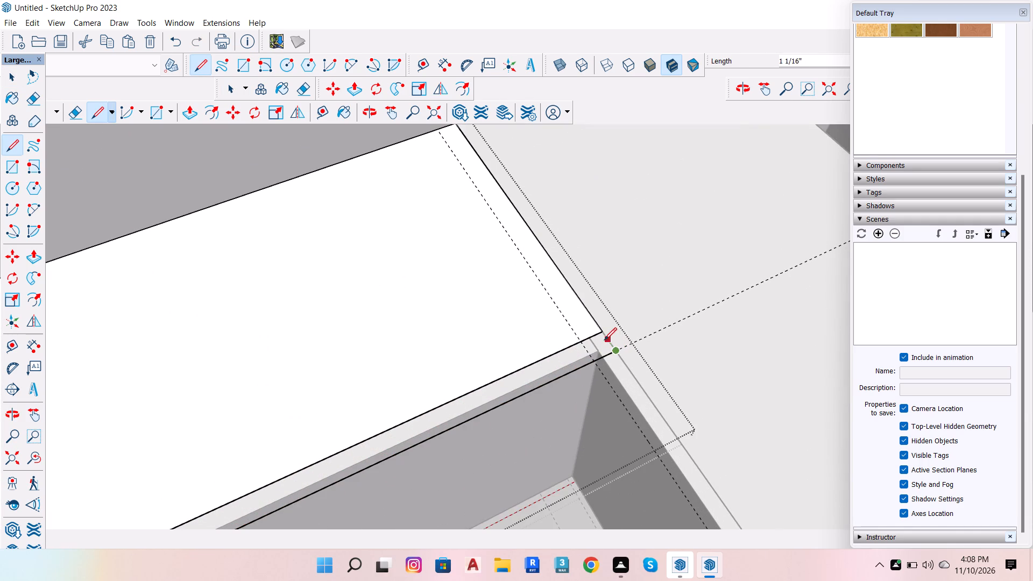
left_click(602, 336)
scroll(582, 346, "down", 5)
key("space")
scroll(586, 335, "up", 4)
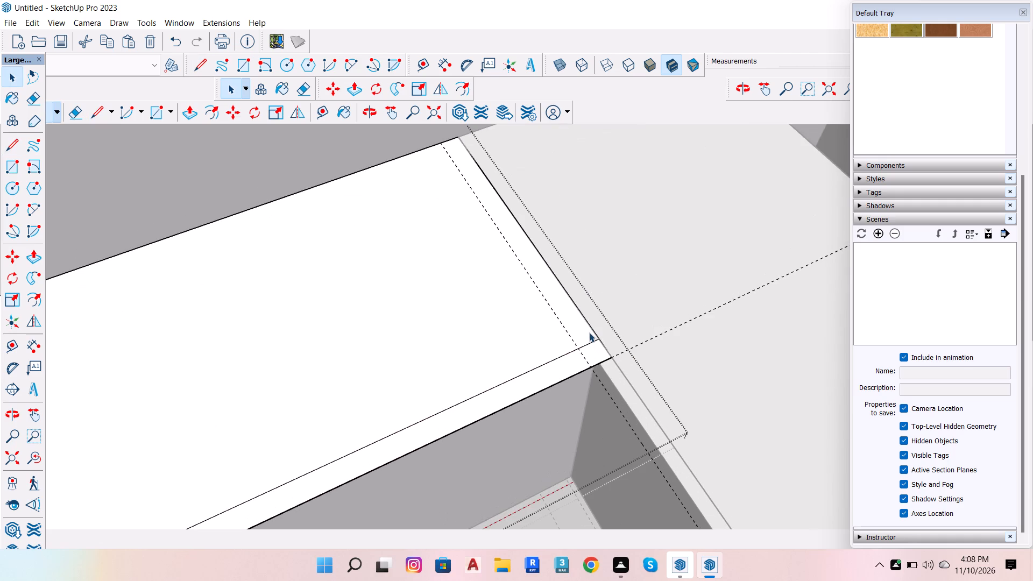
Draw a line along the guide beside the side counter, from the back edge to the inner line of the front strip.
scroll(577, 387, "down", 6)
scroll(488, 246, "up", 4)
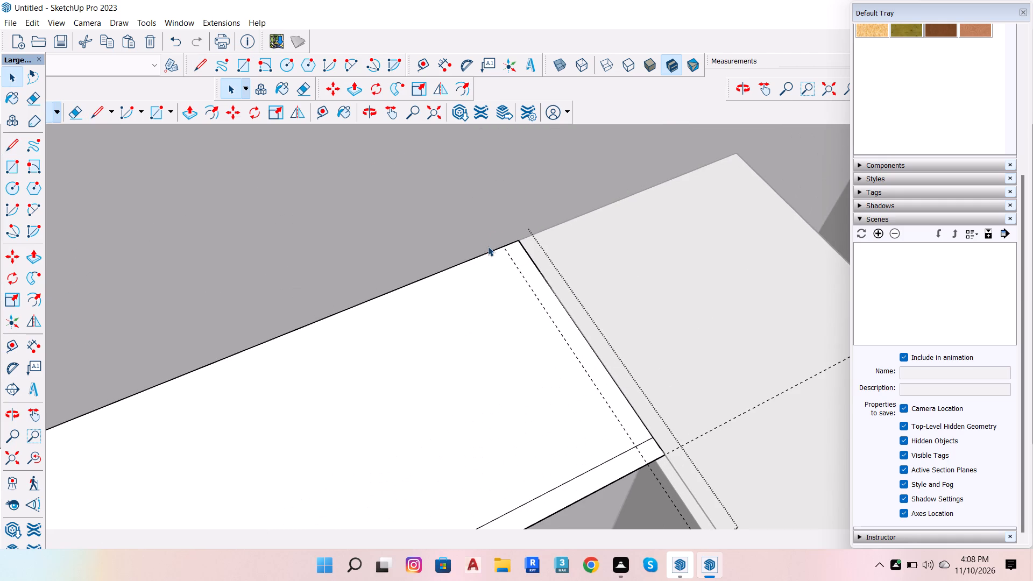
key("l")
left_click(507, 247)
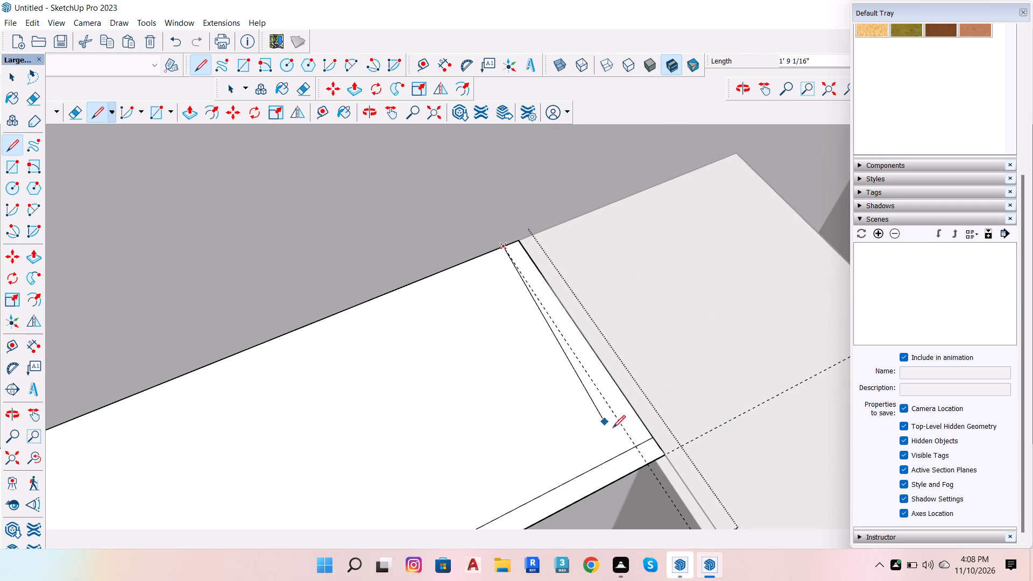
left_click(638, 447)
key("space")
Erase the short leftover line segments crossing the border strip at both front corners of the upper back-wall counter.
scroll(633, 438, "up", 5)
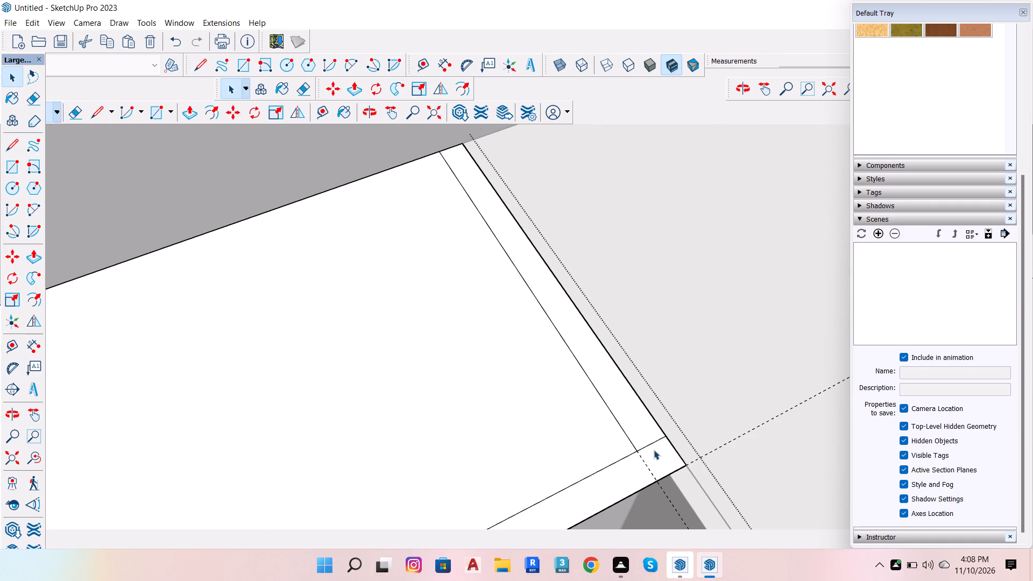
key("e")
left_click_drag(656, 449, 656, 444)
scroll(753, 412, "down", 11)
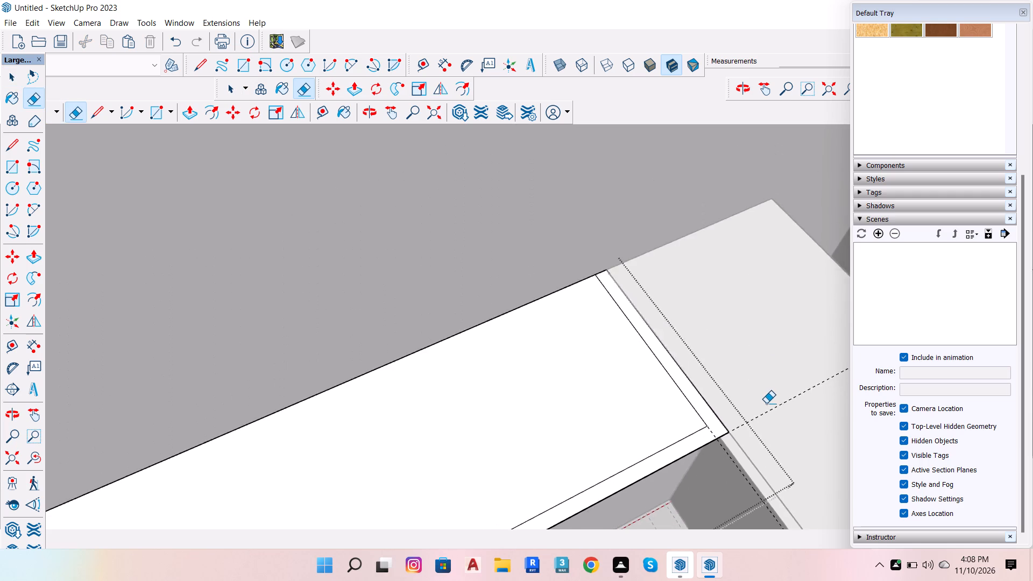
scroll(766, 403, "down", 10)
scroll(674, 374, "down", 6)
scroll(625, 468, "up", 12)
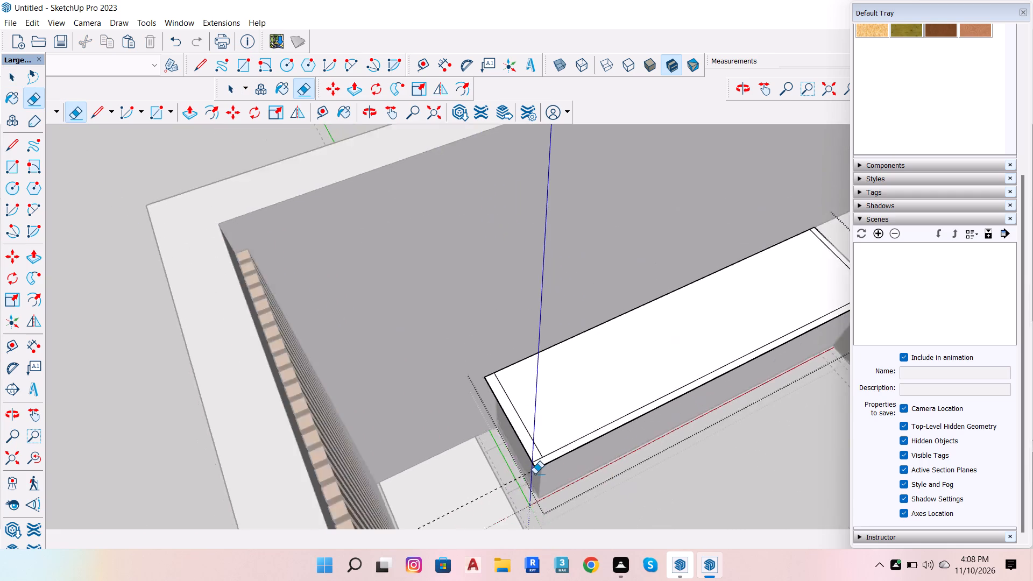
scroll(535, 474, "up", 12)
left_click(543, 440)
scroll(547, 454, "down", 13)
key("space")
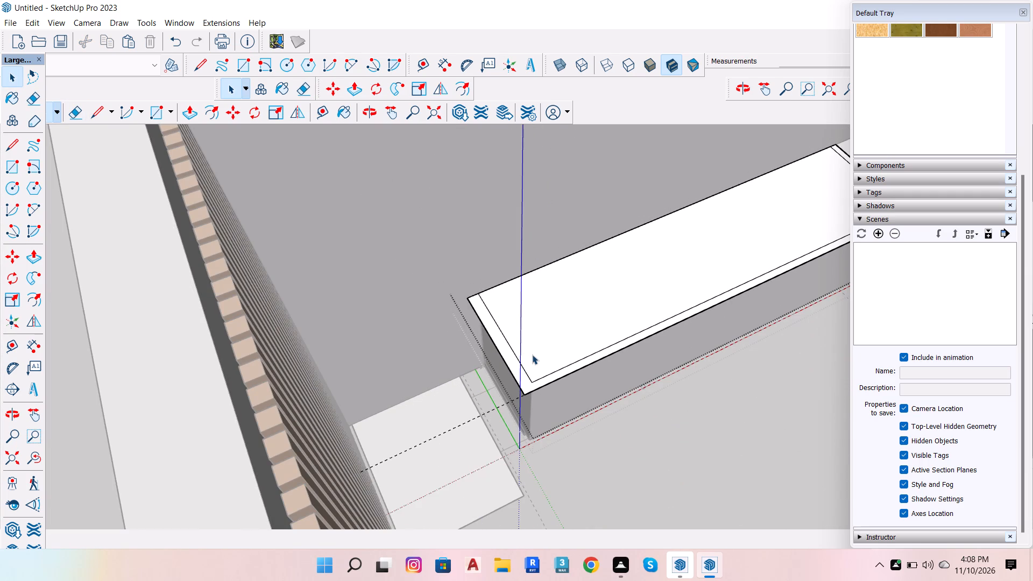
key("space")
Draw a 2" line extending the slatted-wall-side strip's inner edge to the upper back-wall counter's front edge.
scroll(522, 387, "up", 5)
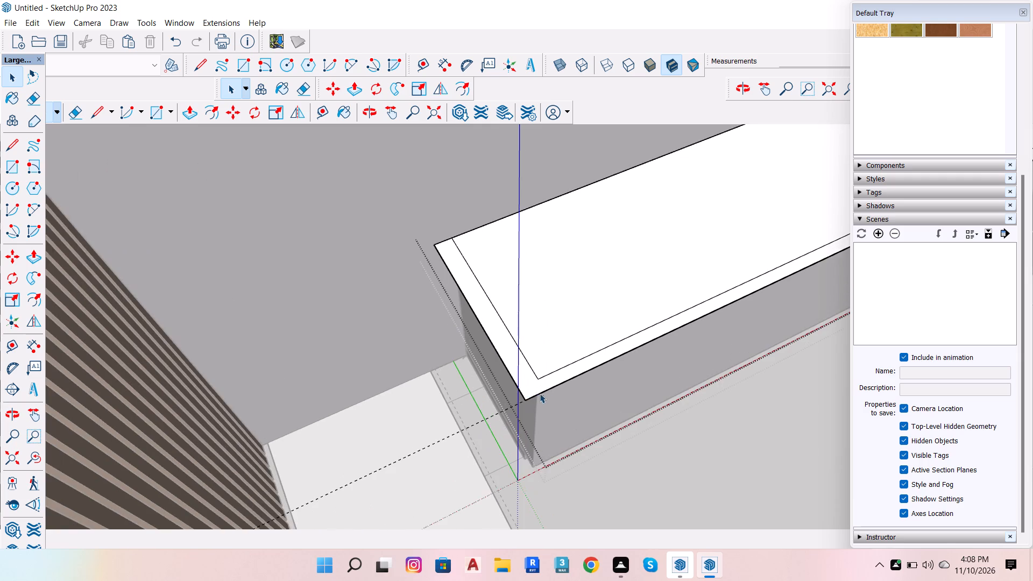
scroll(548, 382, "up", 4)
key("l")
left_click(534, 375)
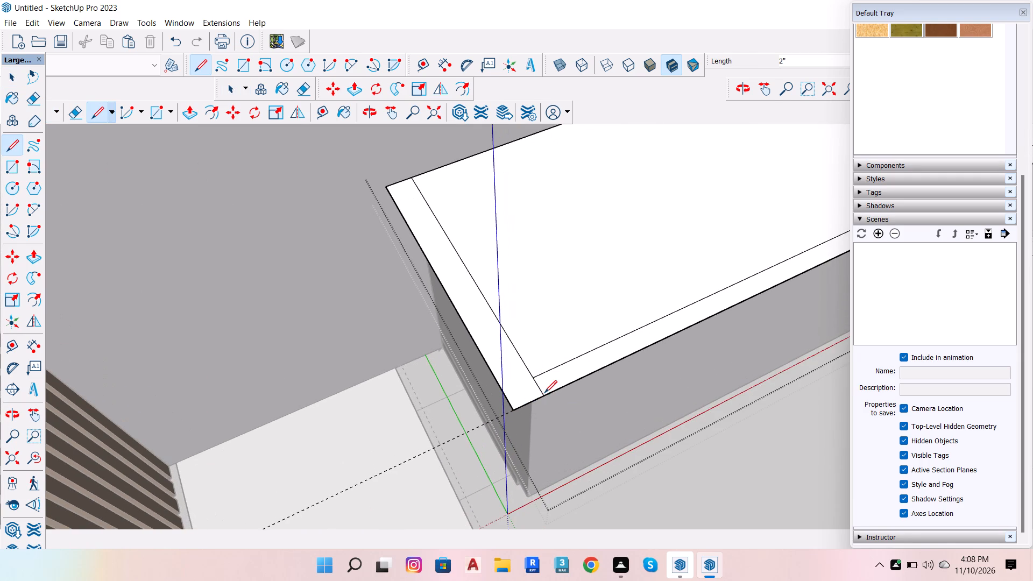
left_click(544, 393)
key("space")
Group the end strip facing the slatted wall, including its face and bounding edges.
left_click(514, 377)
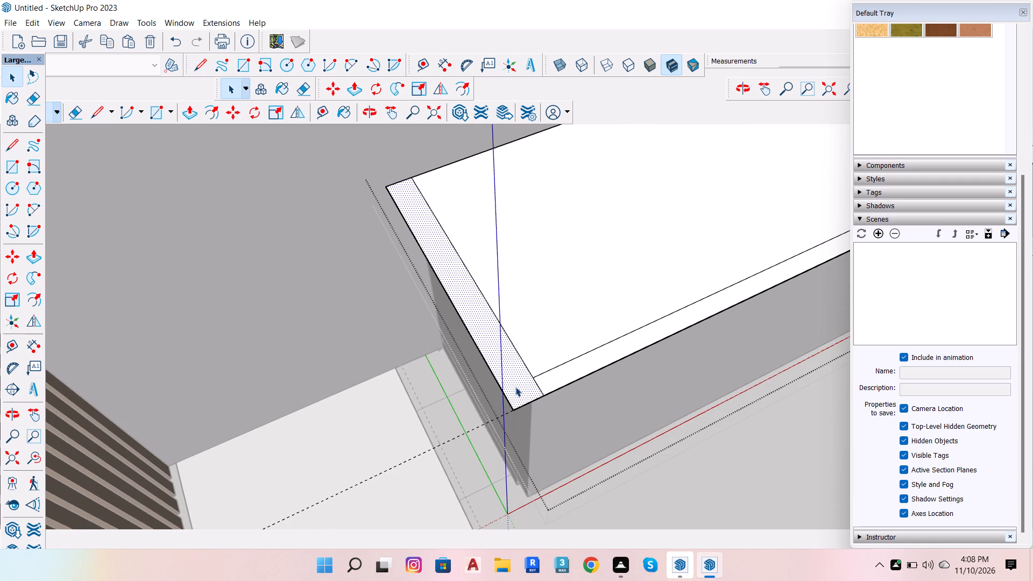
type("P")
key("space")
double_click(515, 387)
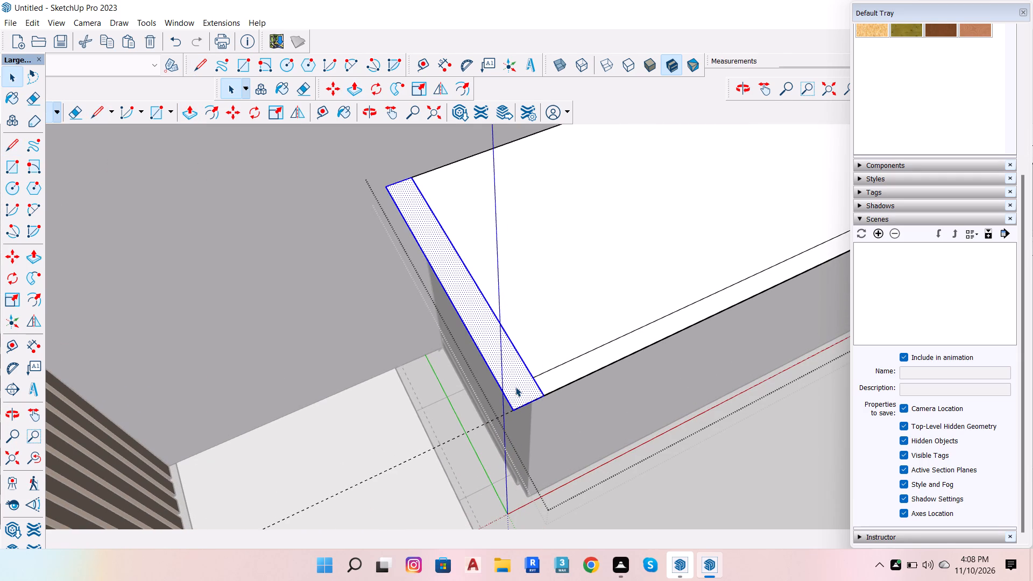
right_click(515, 387)
left_click(603, 165)
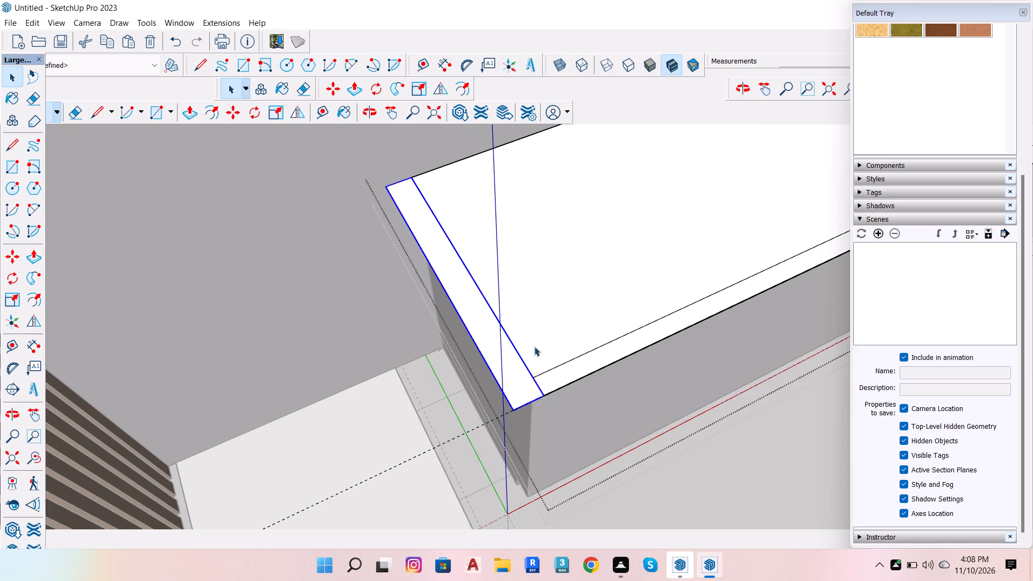
Push/Pull the end strip facing the slatted wall down 3' to form the back-wall counter's end panel.
double_click(512, 384)
left_click(512, 383)
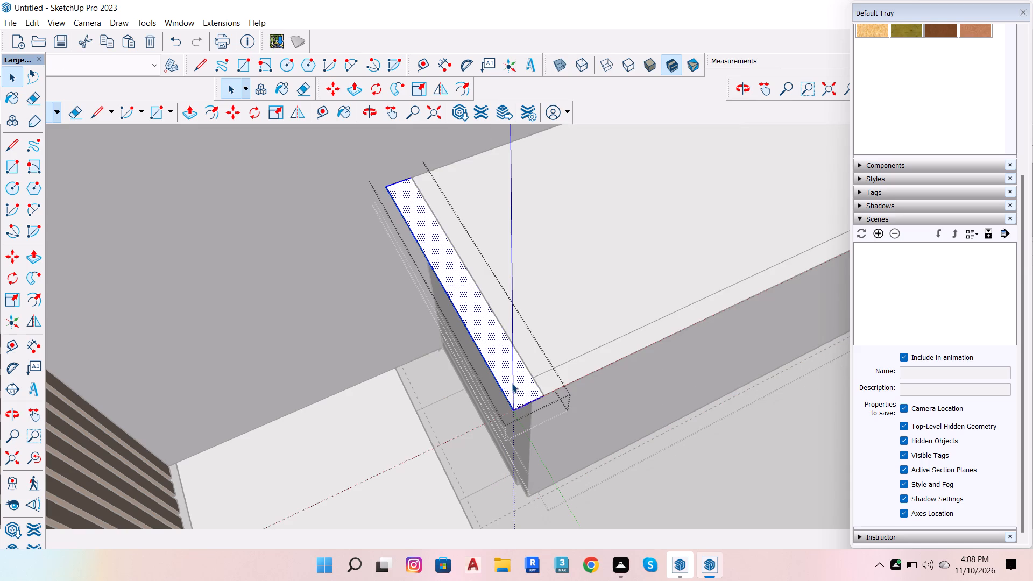
type("MP")
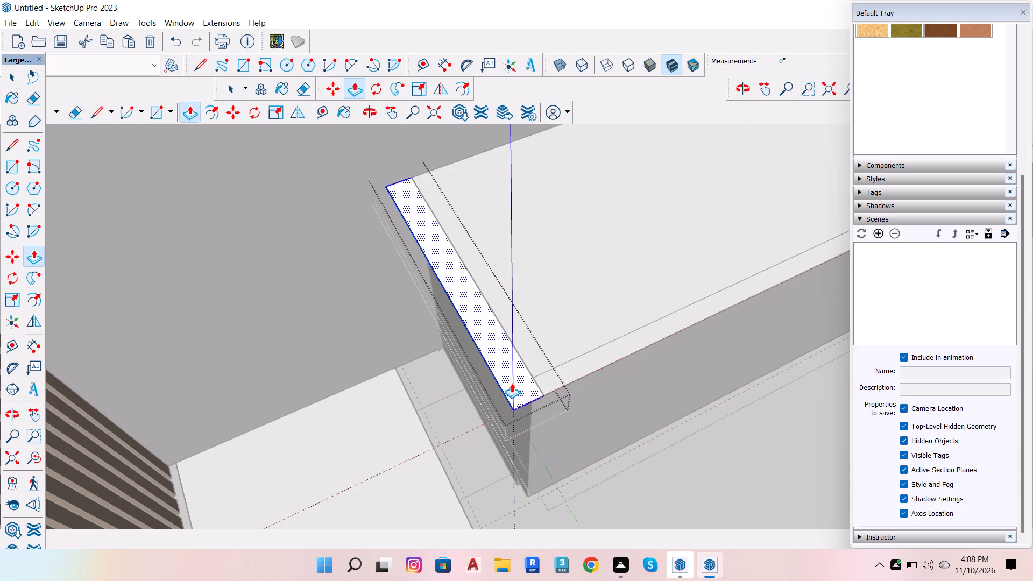
left_click(512, 383)
scroll(514, 468, "down", 8)
scroll(507, 498, "up", 6)
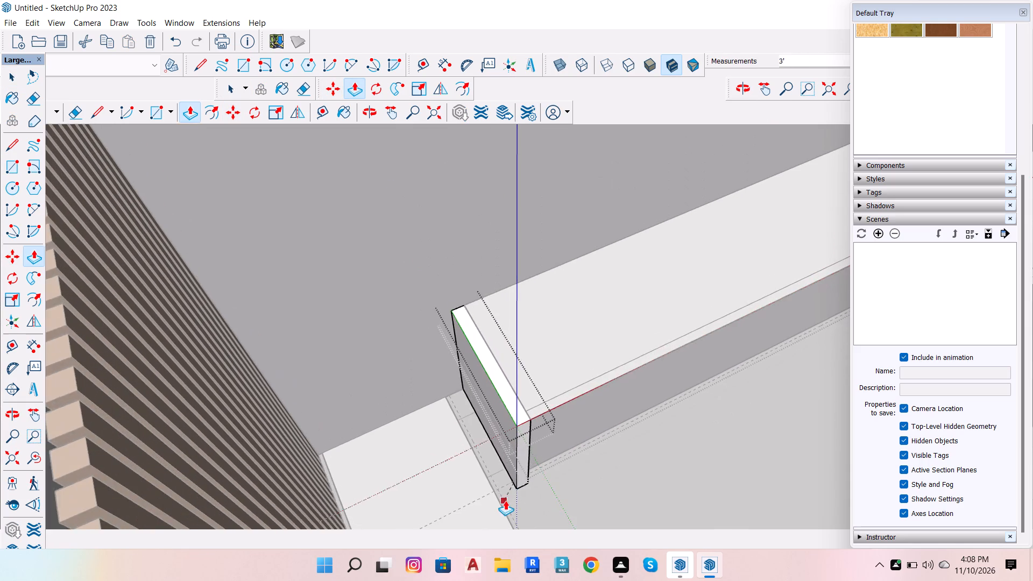
scroll(505, 500, "up", 1)
scroll(562, 478, "up", 15)
scroll(521, 490, "up", 20)
scroll(521, 490, "up", 1)
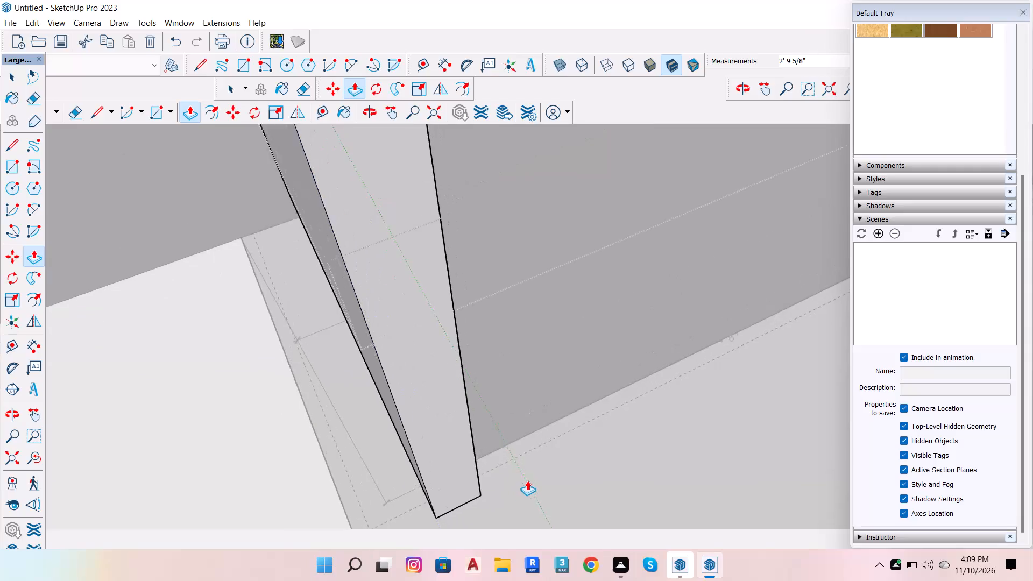
scroll(527, 480, "up", 4)
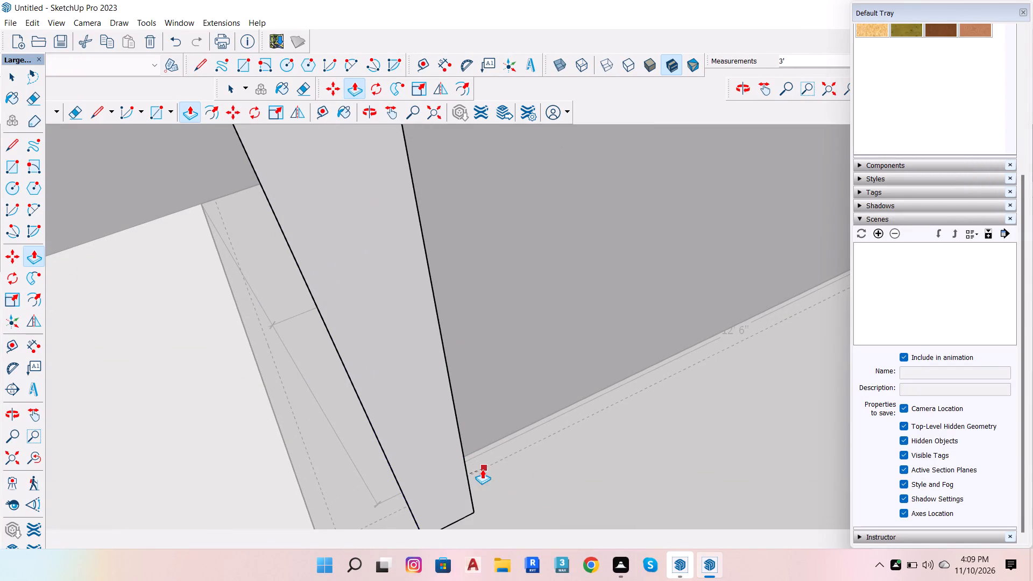
left_click(480, 471)
scroll(411, 334, "down", 7)
key("space")
Open the back-wall counter top group and erase the strip's inner line running parallel to its front edge.
scroll(463, 290, "down", 8)
scroll(484, 414, "up", 7)
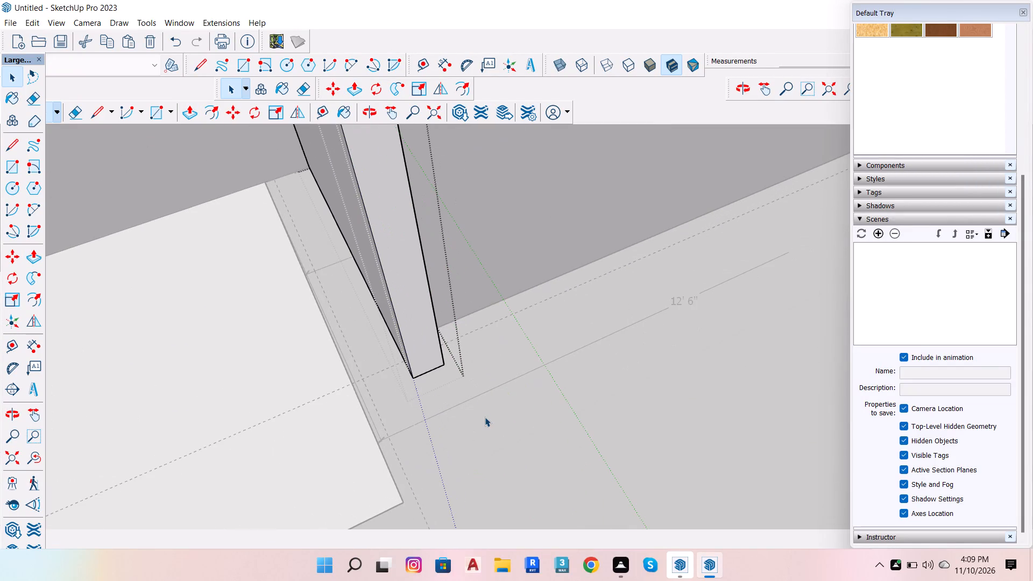
key("o")
left_click_drag(448, 397, 288, 249)
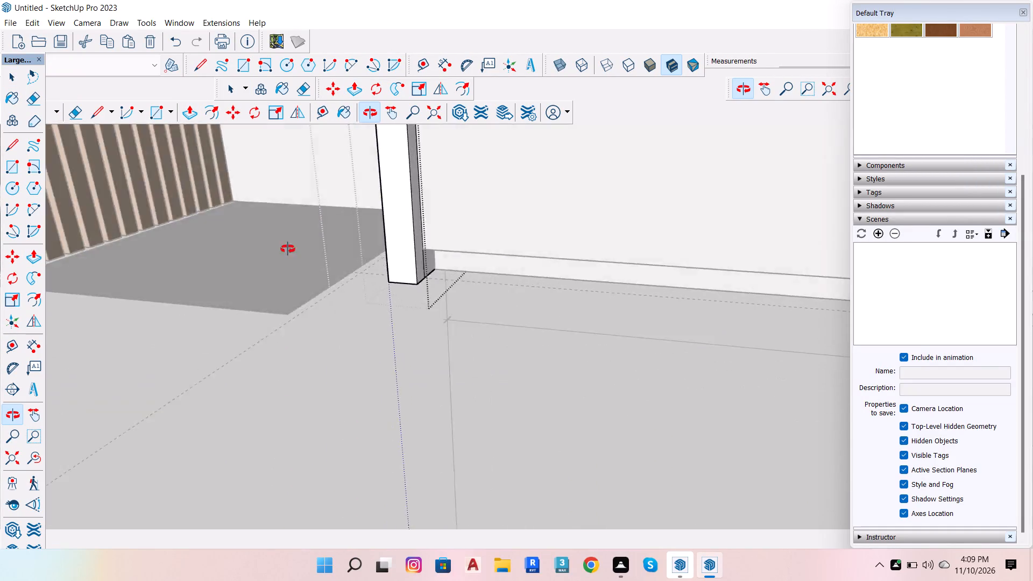
left_click_drag(288, 249, 436, 292)
scroll(537, 313, "down", 20)
scroll(537, 313, "down", 2)
scroll(451, 240, "up", 7)
key("space")
scroll(349, 242, "up", 5)
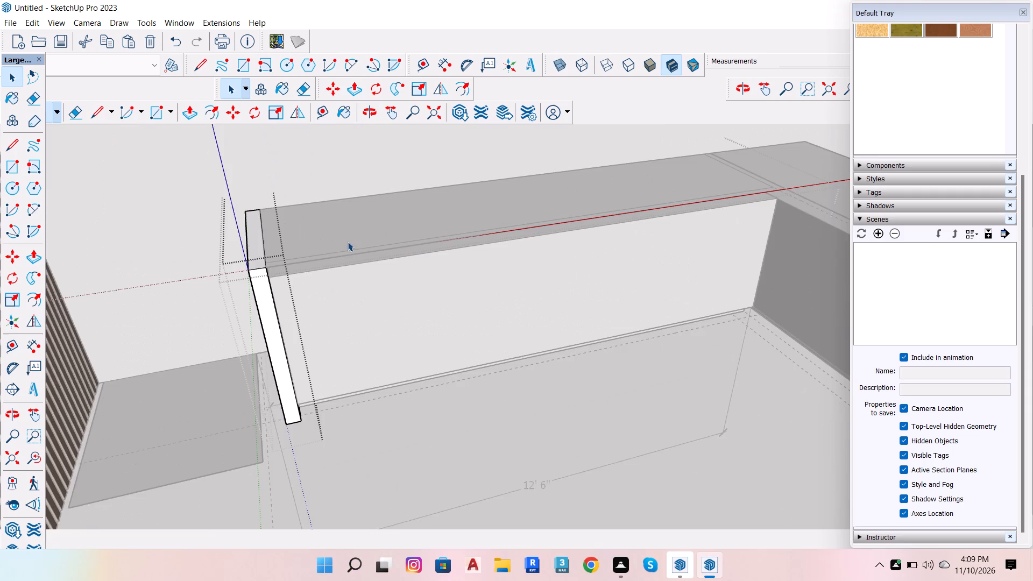
scroll(348, 242, "up", 7)
scroll(291, 271, "up", 6)
scroll(186, 273, "up", 5)
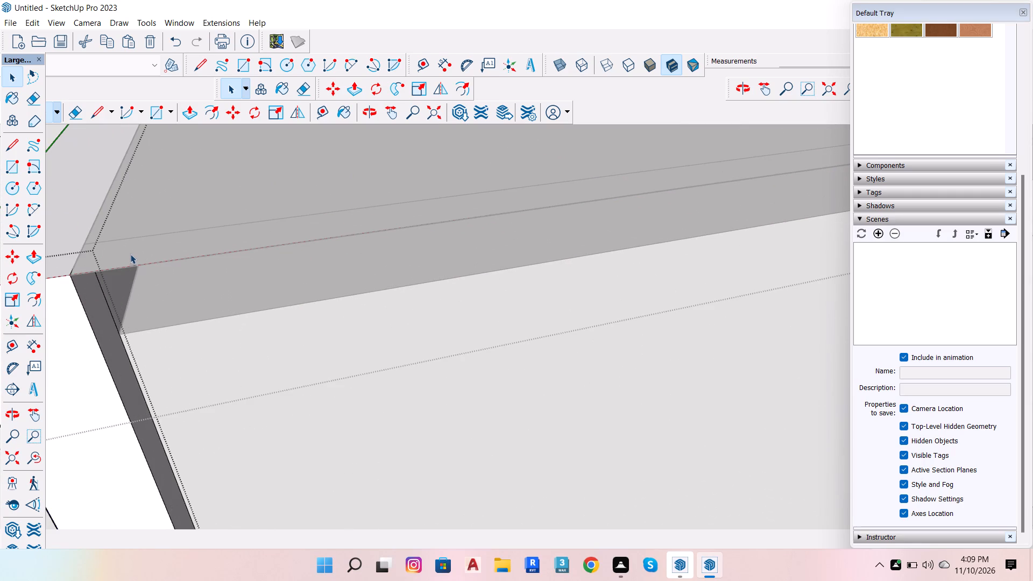
left_click(130, 252)
double_click(131, 251)
scroll(228, 247, "down", 7)
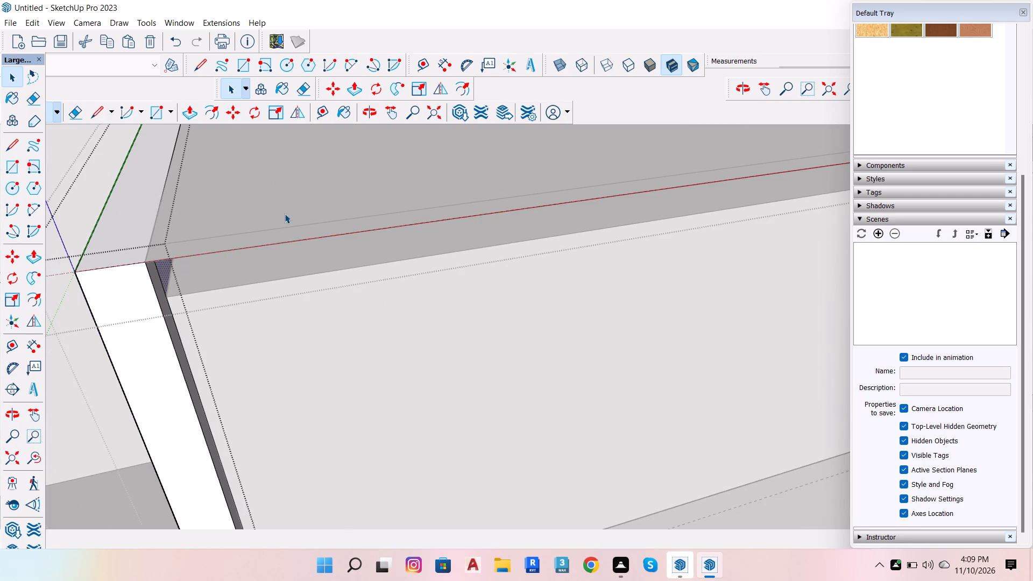
double_click(285, 214)
left_click(247, 234)
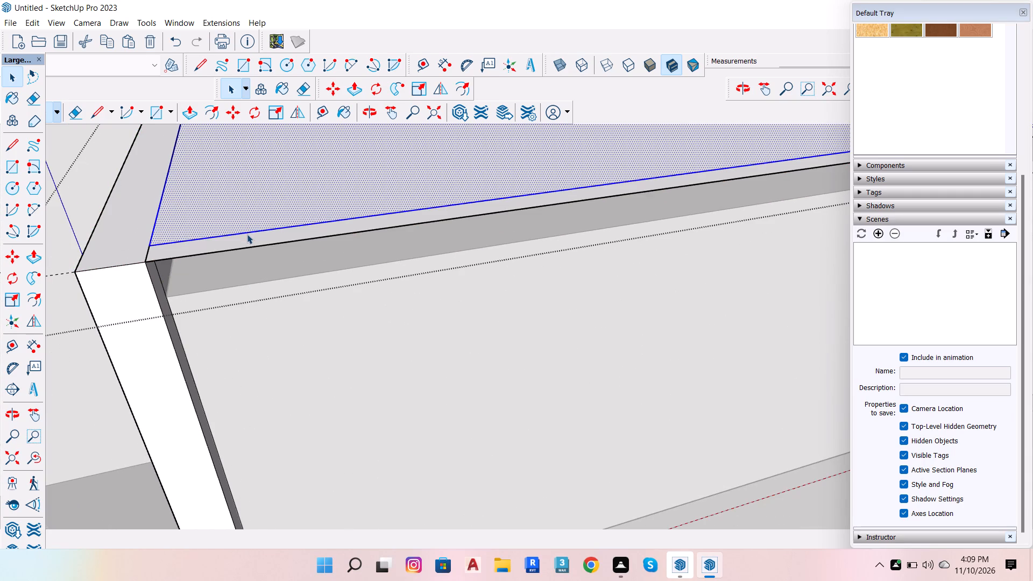
key("Delete")
Erase the line along the guide beside the side counter on the back-wall counter top.
scroll(271, 294, "down", 13)
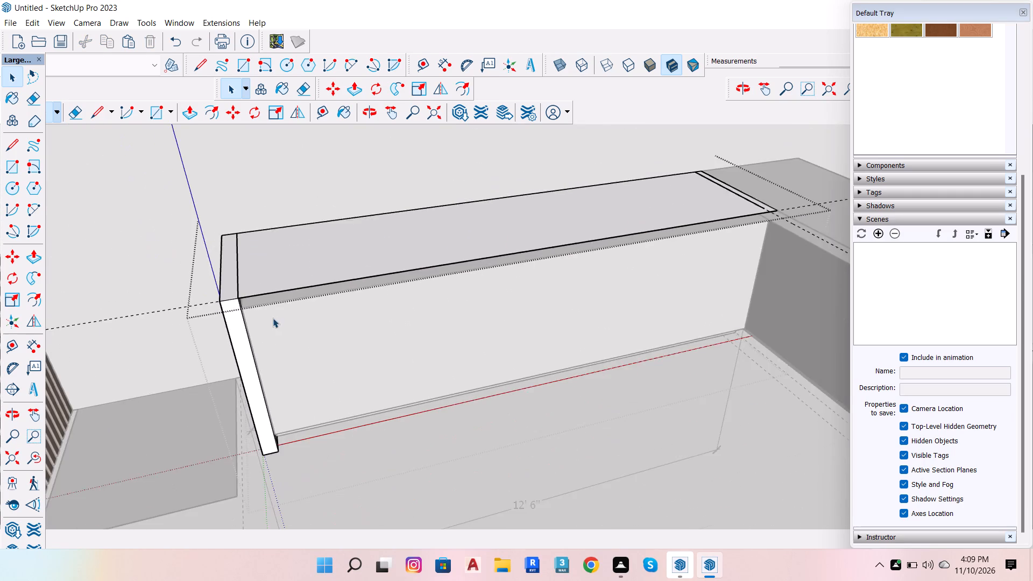
scroll(259, 316, "down", 6)
scroll(623, 209, "up", 13)
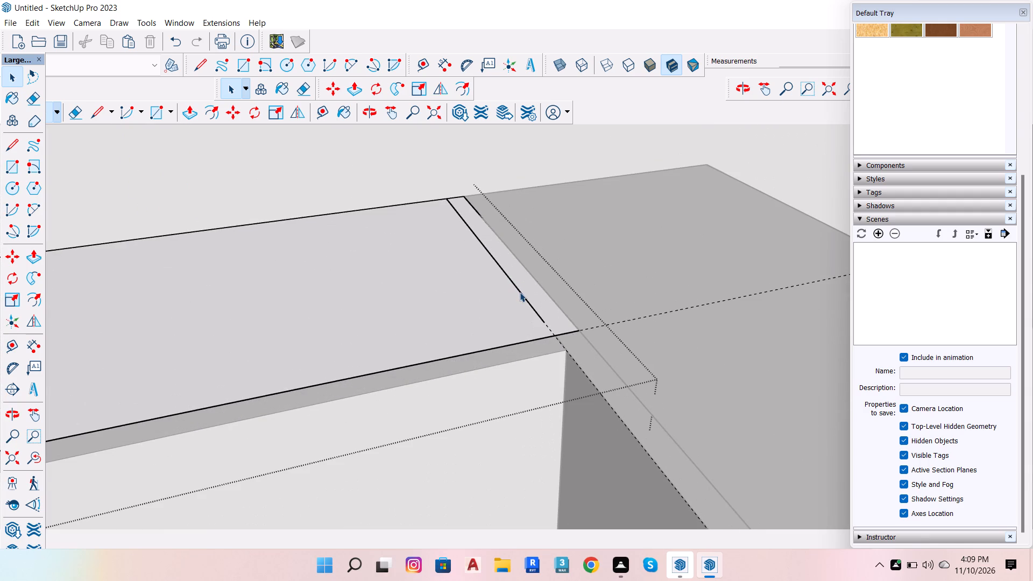
left_click(520, 292)
key("shift+super+s")
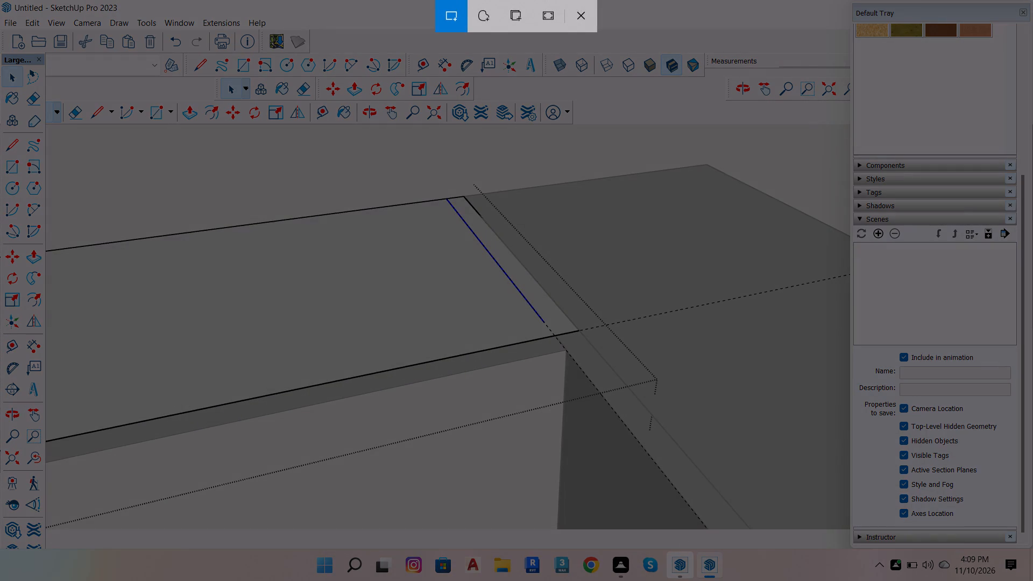
key("Delete")
left_click(670, 264)
key("Delete")
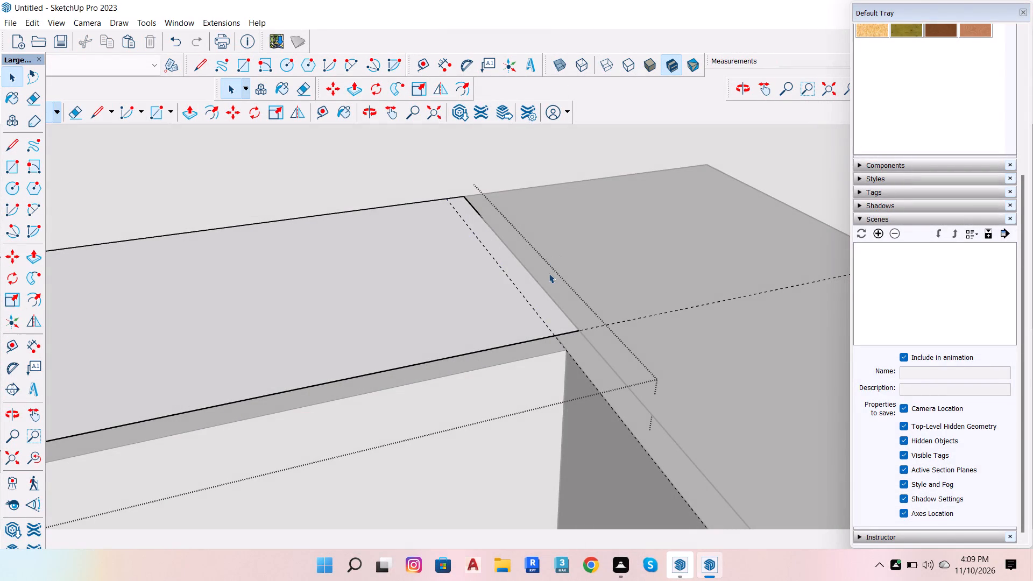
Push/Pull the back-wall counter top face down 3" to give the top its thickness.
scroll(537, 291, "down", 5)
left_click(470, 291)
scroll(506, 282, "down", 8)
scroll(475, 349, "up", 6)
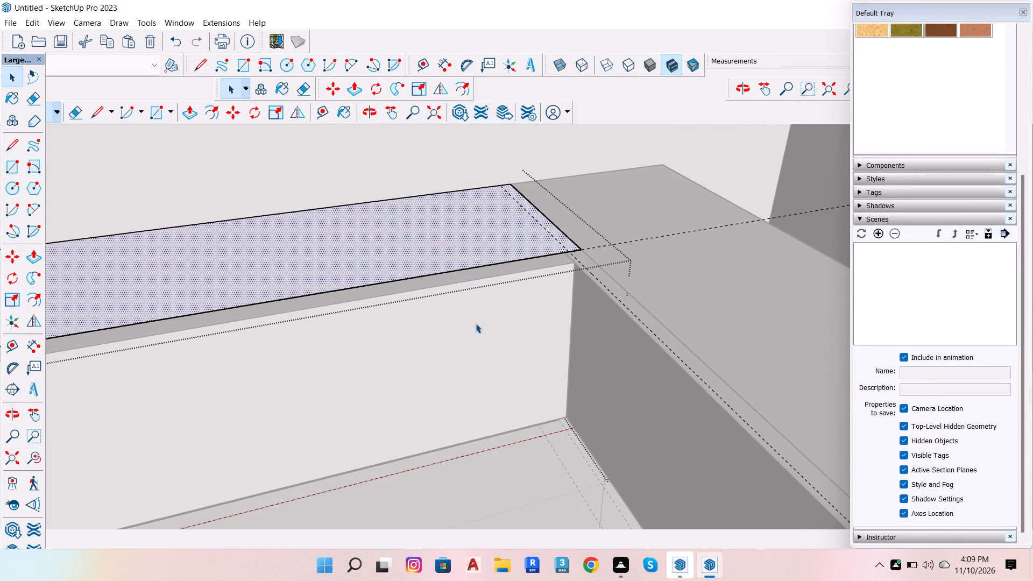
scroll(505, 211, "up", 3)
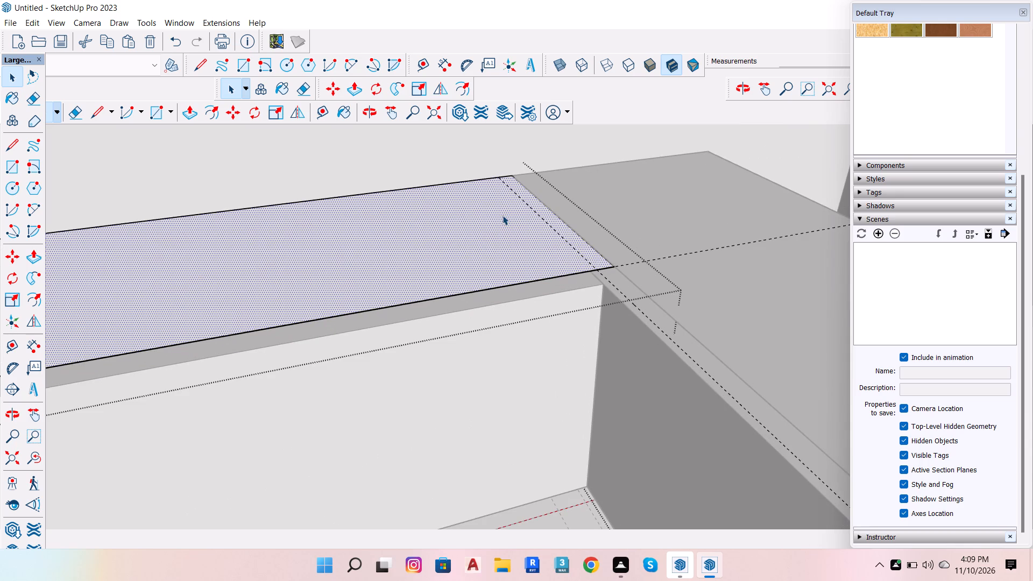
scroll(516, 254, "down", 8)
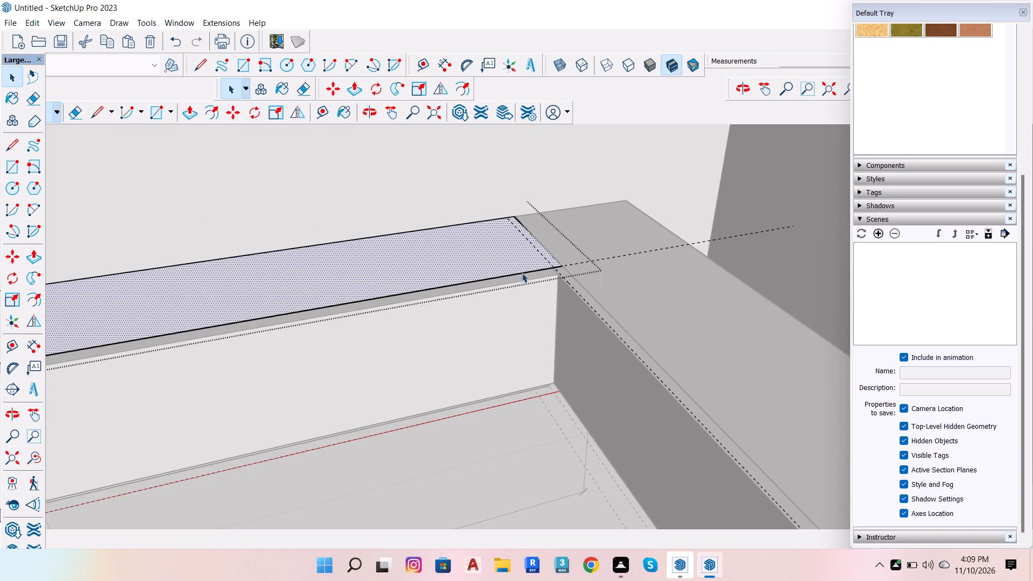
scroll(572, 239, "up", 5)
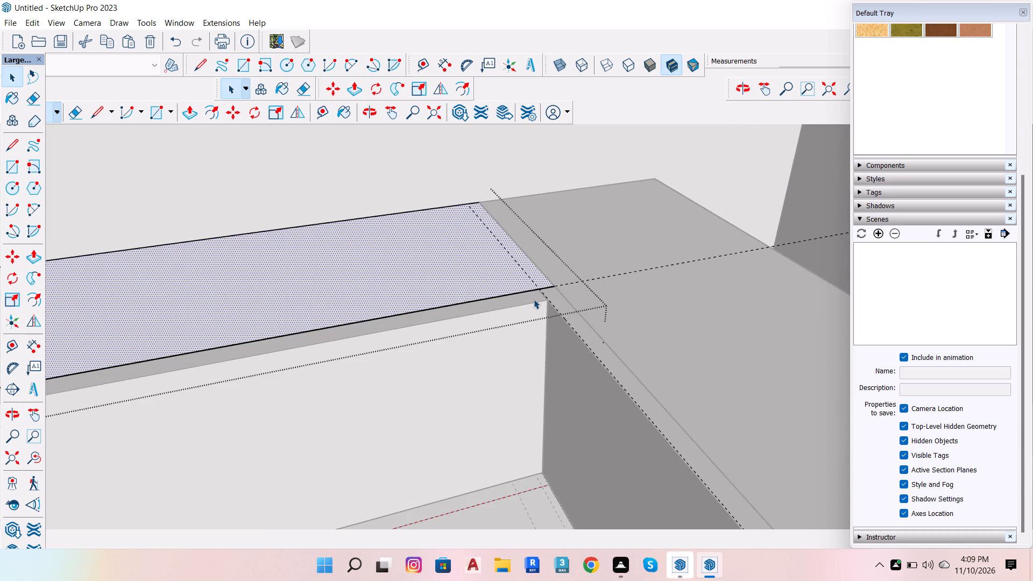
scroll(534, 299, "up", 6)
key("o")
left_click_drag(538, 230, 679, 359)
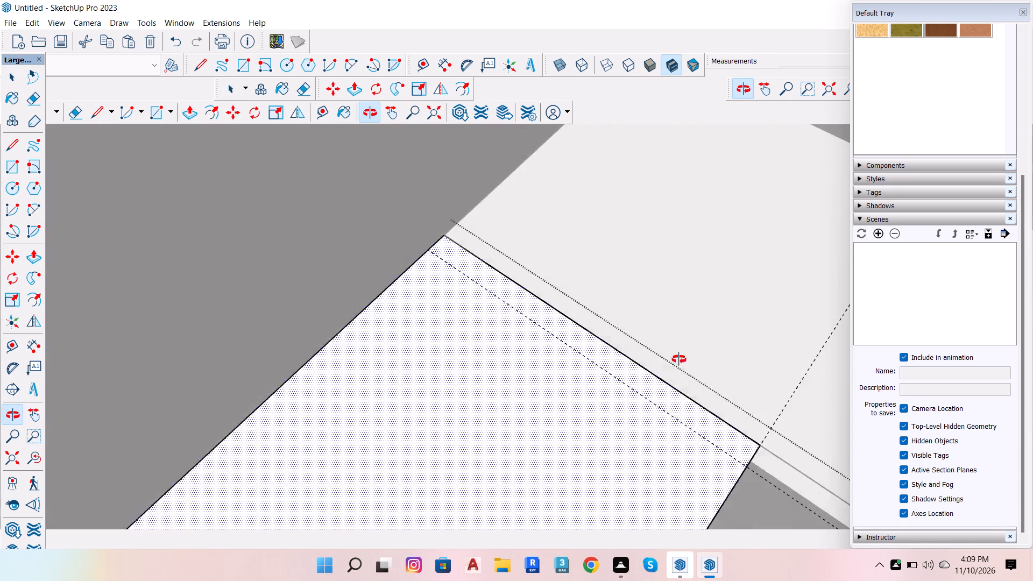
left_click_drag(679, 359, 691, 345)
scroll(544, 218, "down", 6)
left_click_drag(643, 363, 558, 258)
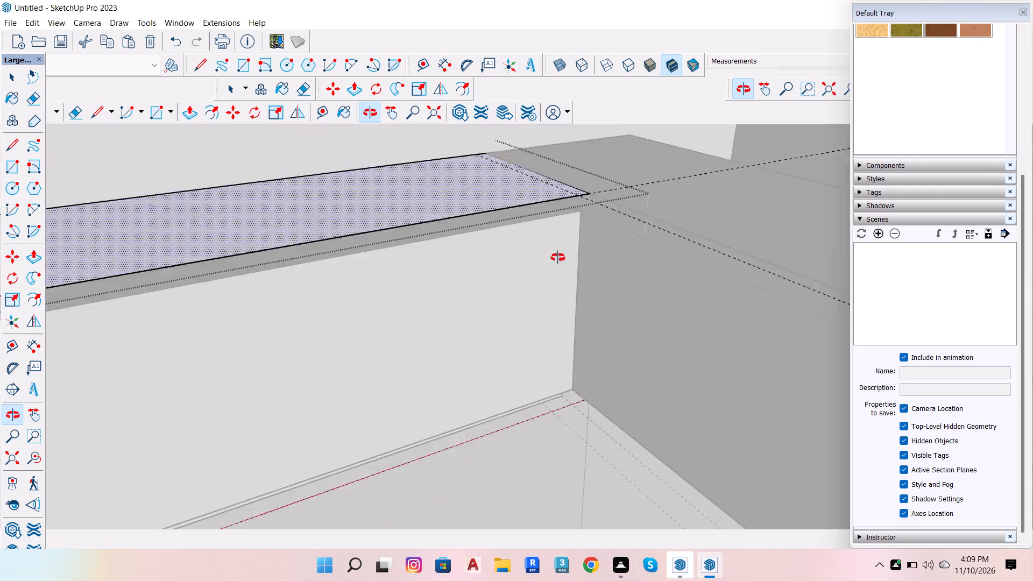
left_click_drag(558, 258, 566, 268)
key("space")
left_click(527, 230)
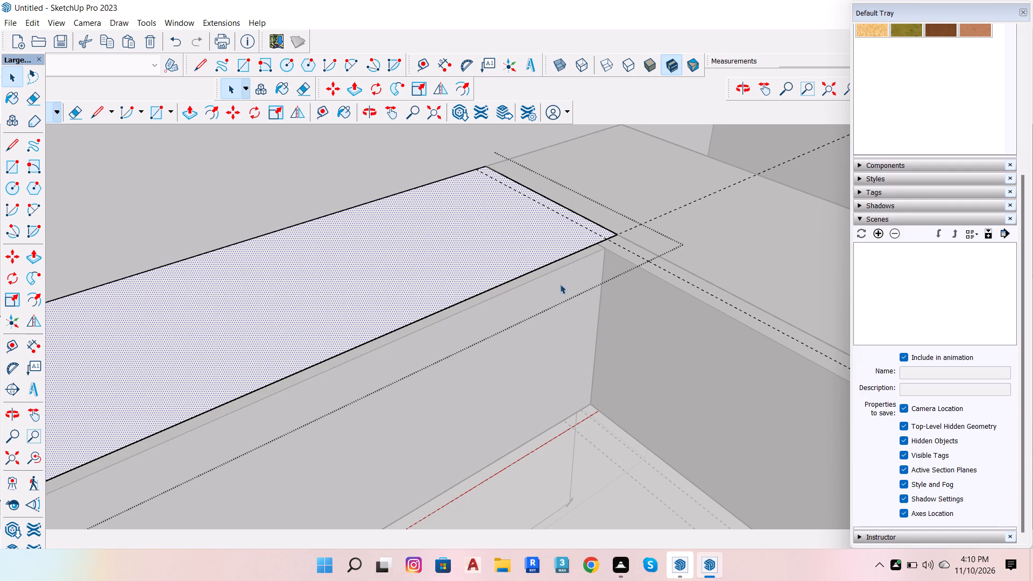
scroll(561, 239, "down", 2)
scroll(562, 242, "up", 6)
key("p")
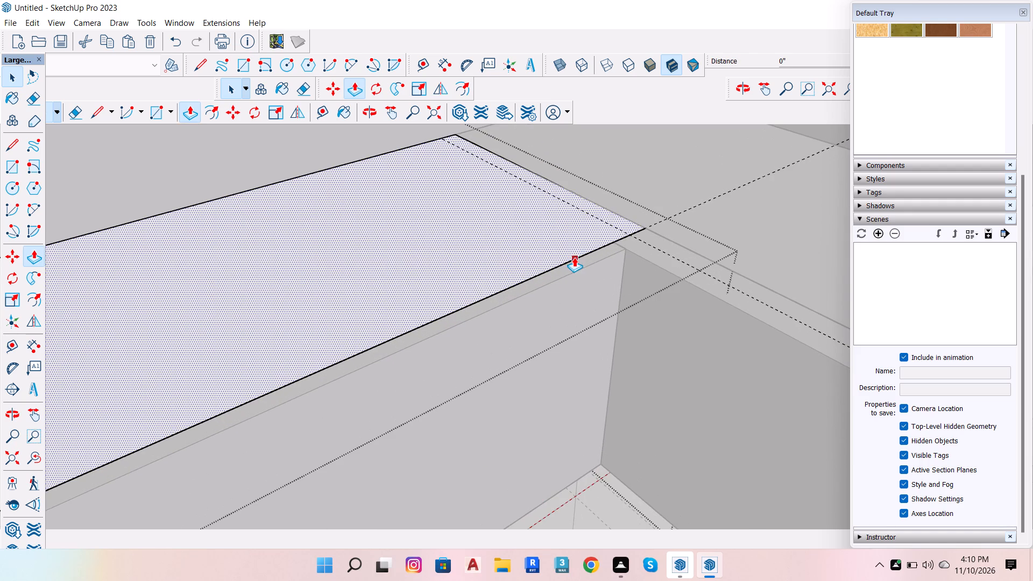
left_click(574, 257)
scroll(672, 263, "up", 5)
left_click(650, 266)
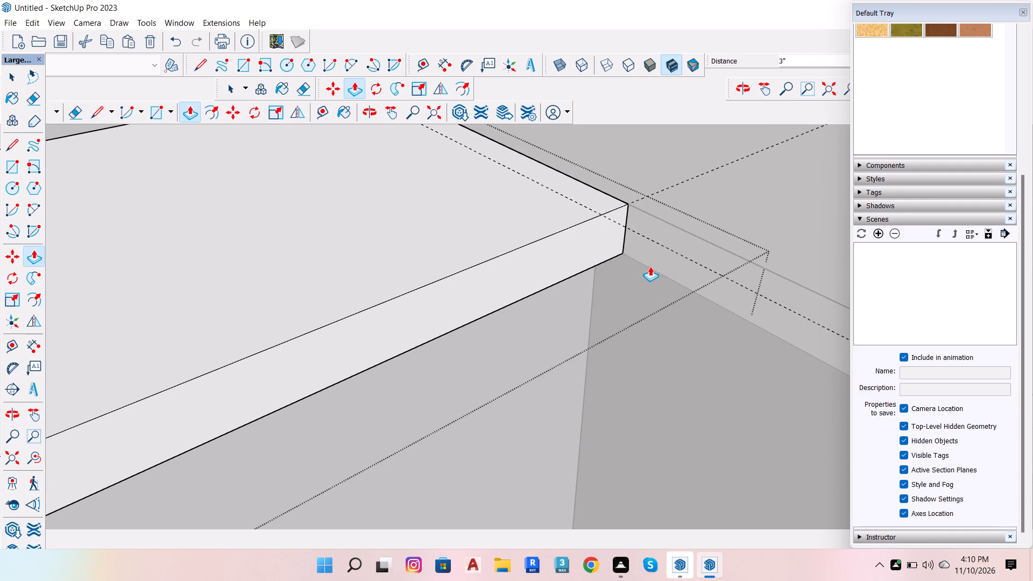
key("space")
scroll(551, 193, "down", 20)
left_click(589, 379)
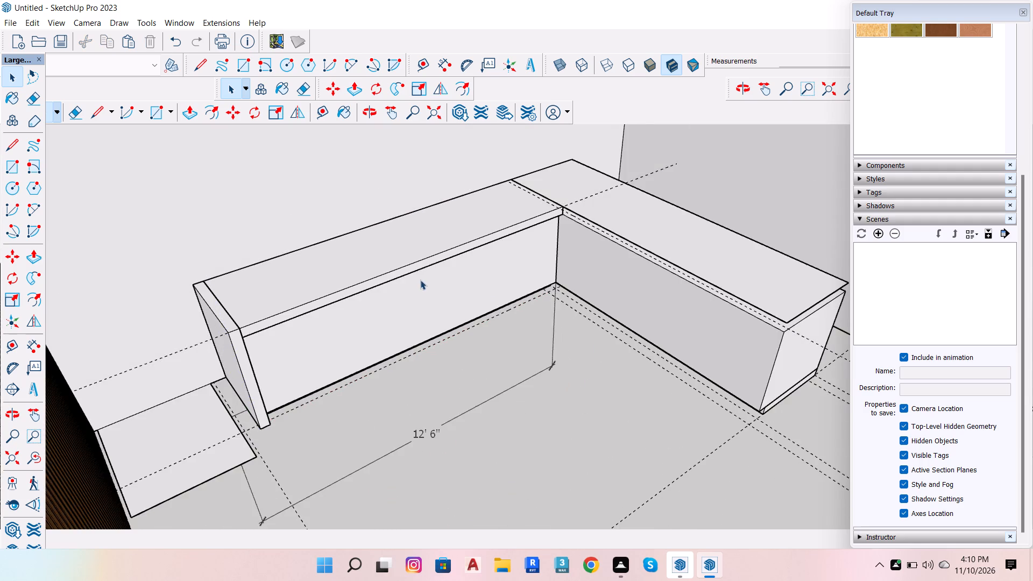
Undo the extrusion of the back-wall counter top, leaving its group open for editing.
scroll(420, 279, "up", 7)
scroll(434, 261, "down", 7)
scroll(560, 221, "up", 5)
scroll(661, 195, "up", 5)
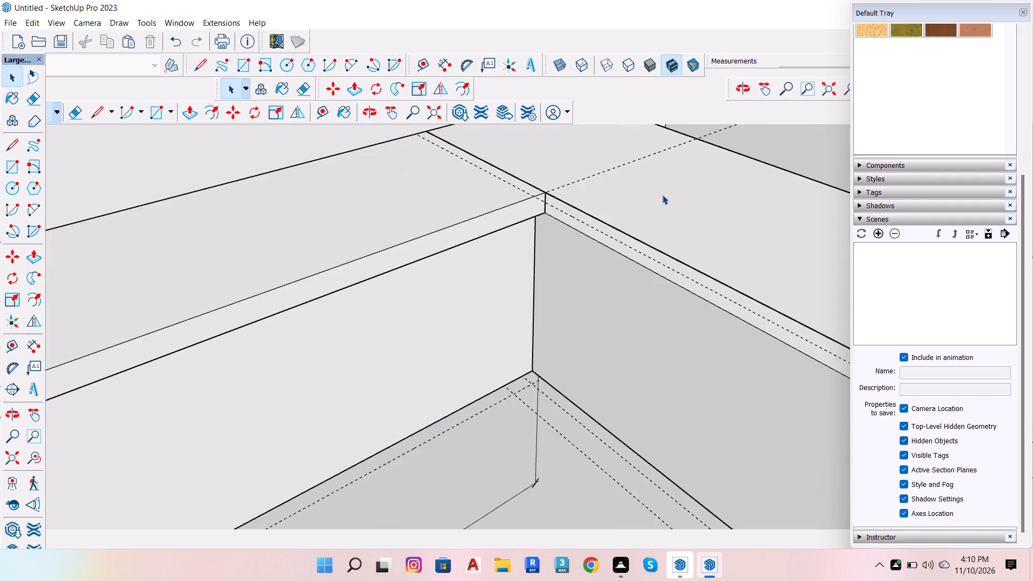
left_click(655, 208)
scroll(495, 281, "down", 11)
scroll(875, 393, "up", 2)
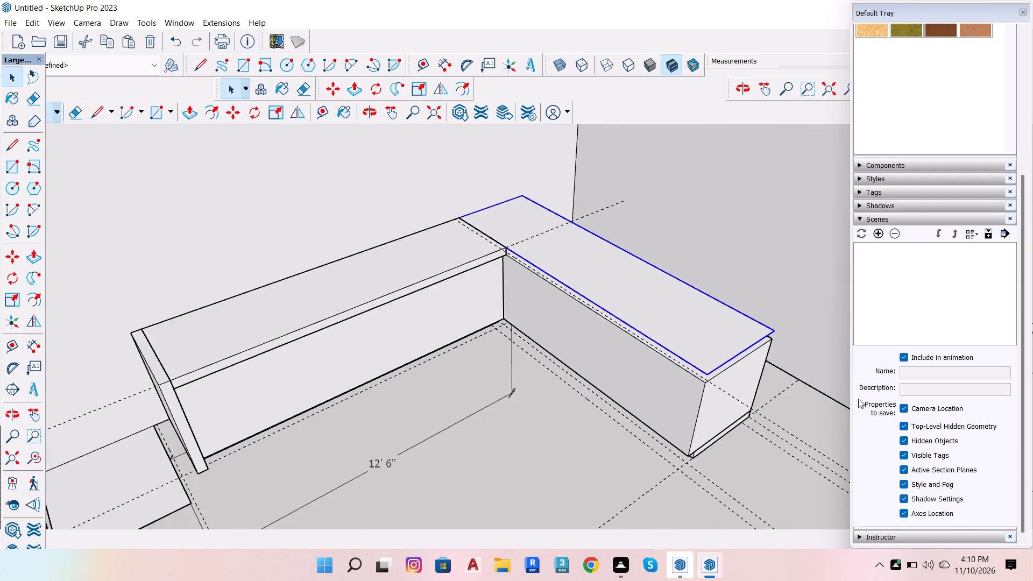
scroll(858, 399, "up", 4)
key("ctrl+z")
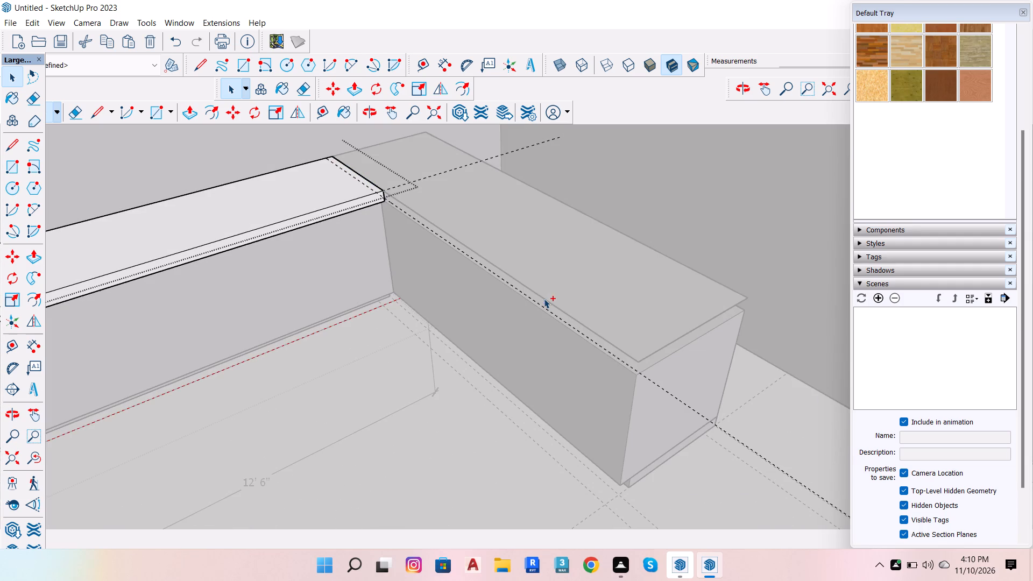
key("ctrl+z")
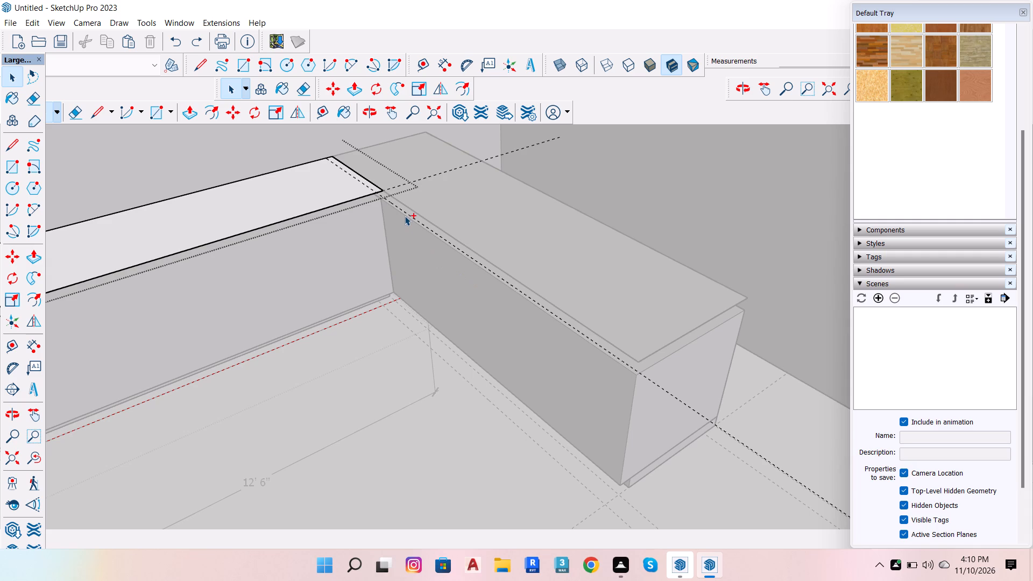
Push/Pull the flat back-wall counter top face down 3" and close its group.
scroll(317, 221, "up", 6)
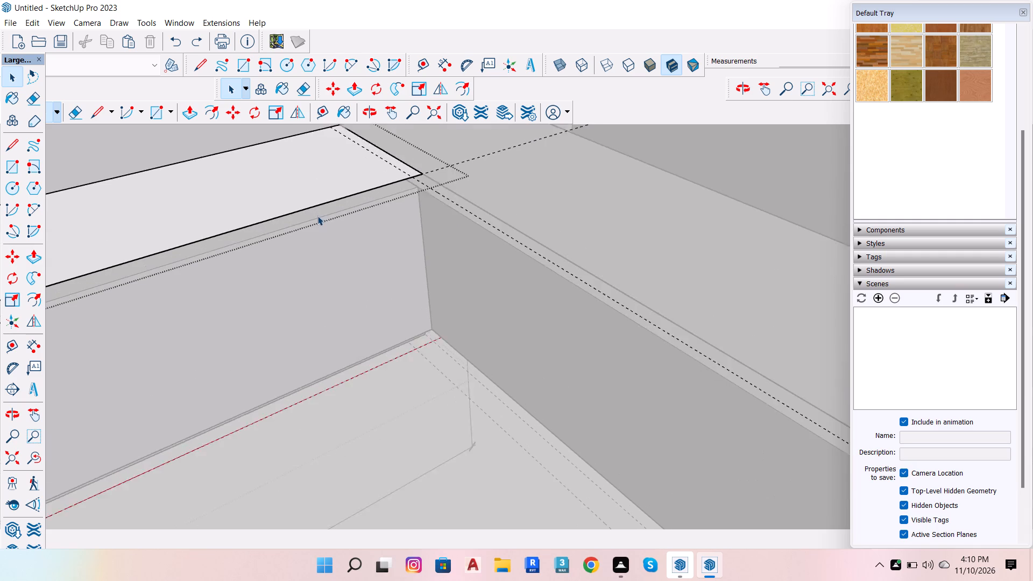
left_click(329, 210)
left_click(327, 193)
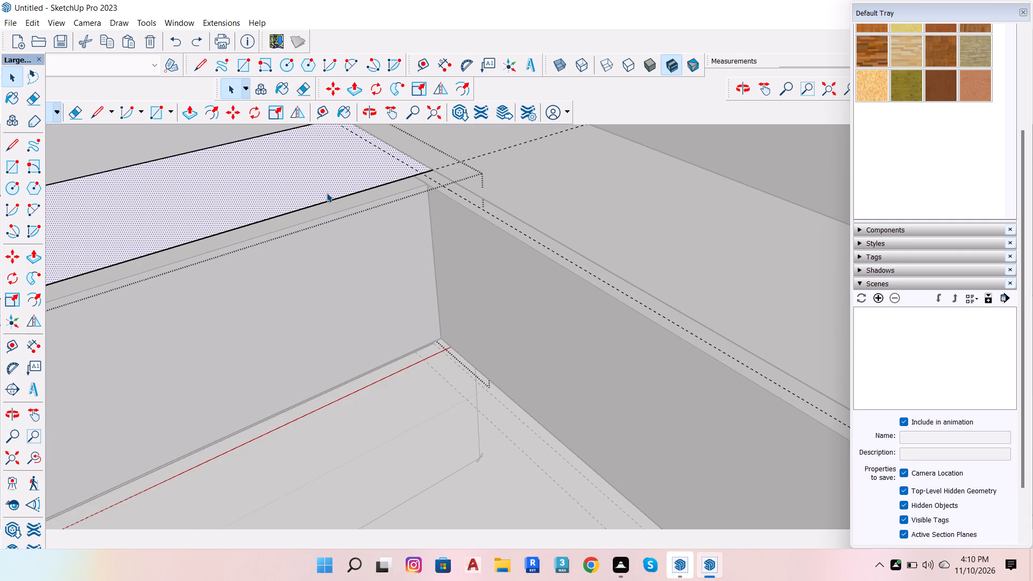
key("p")
left_click(327, 193)
scroll(455, 205, "up", 2)
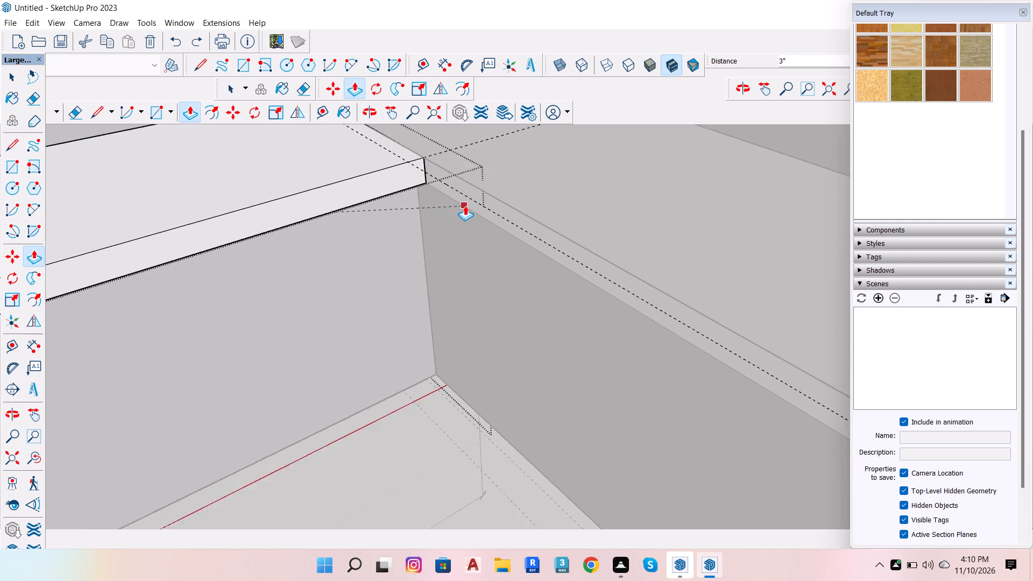
scroll(465, 206, "up", 2)
left_click(467, 207)
key("space")
scroll(447, 278, "down", 7)
scroll(448, 211, "down", 5)
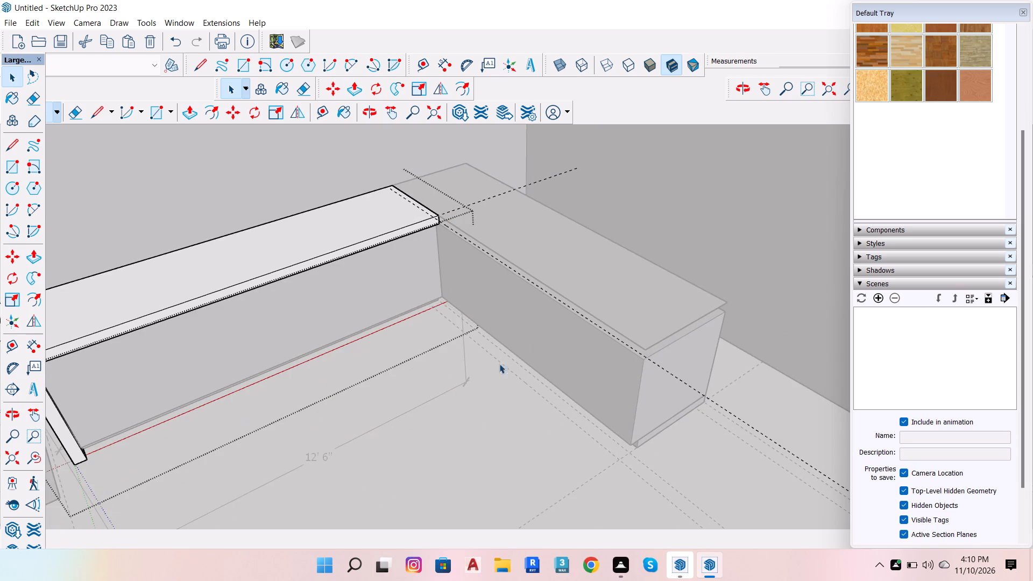
left_click(392, 422)
Push/Pull the side counter top face down 3" to line up with the back-wall counter top's underside, and close its group.
scroll(502, 186, "up", 4)
scroll(501, 270, "up", 7)
double_click(500, 275)
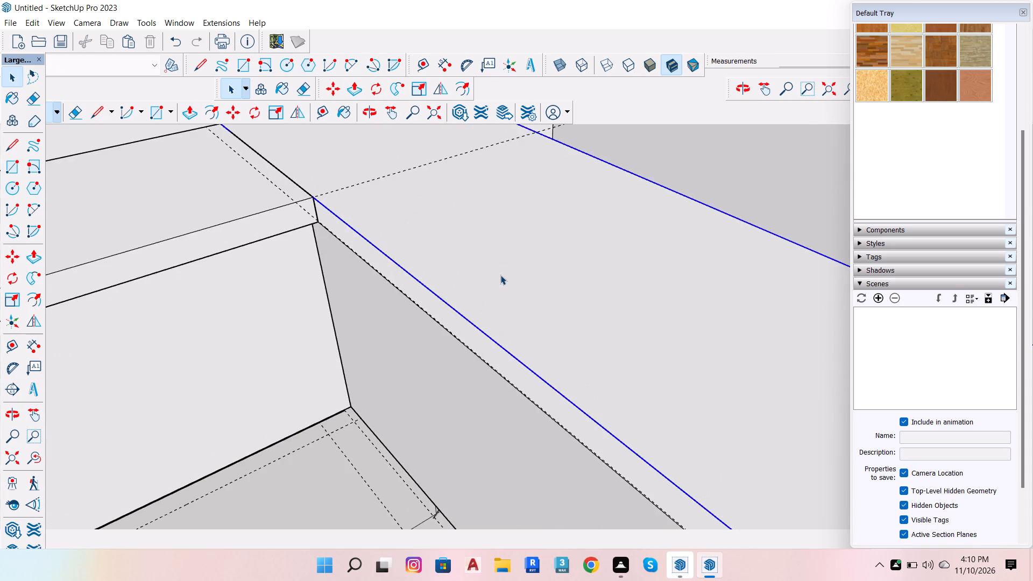
left_click(457, 290)
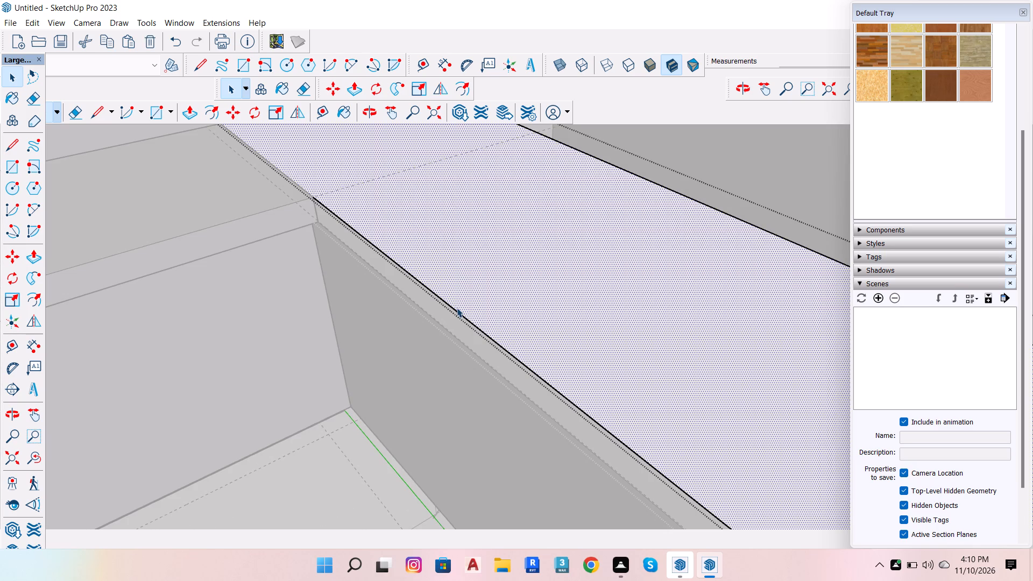
key("p")
left_click(458, 308)
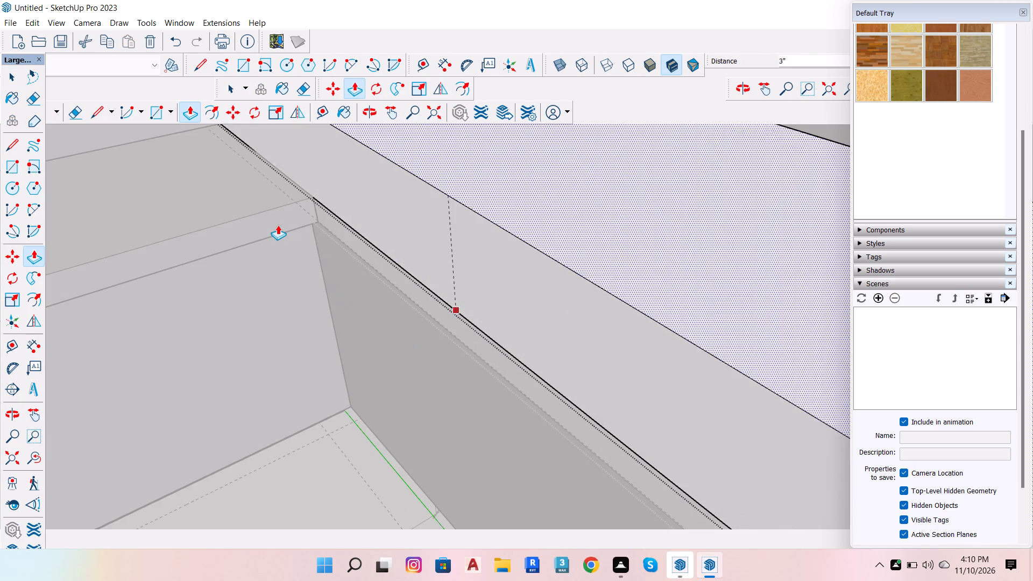
scroll(278, 225, "up", 5)
left_click(300, 232)
scroll(490, 219, "down", 7)
key("space")
scroll(511, 189, "down", 5)
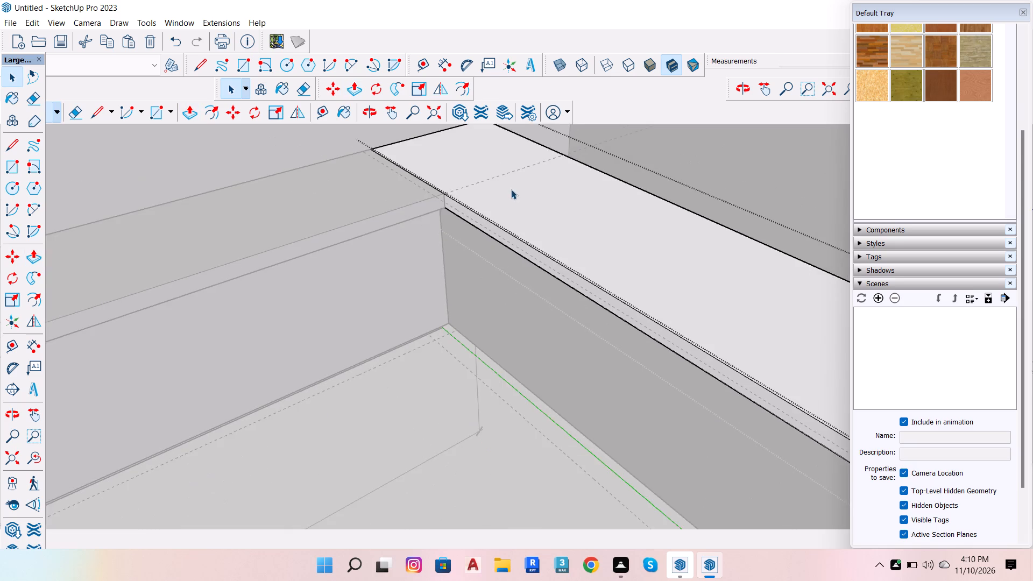
scroll(511, 189, "down", 8)
scroll(748, 359, "up", 4)
left_click(734, 366)
Push/Pull the side counter body's wall-facing side inward 4" to recess it from the base edge, and close its group.
scroll(312, 427, "down", 6)
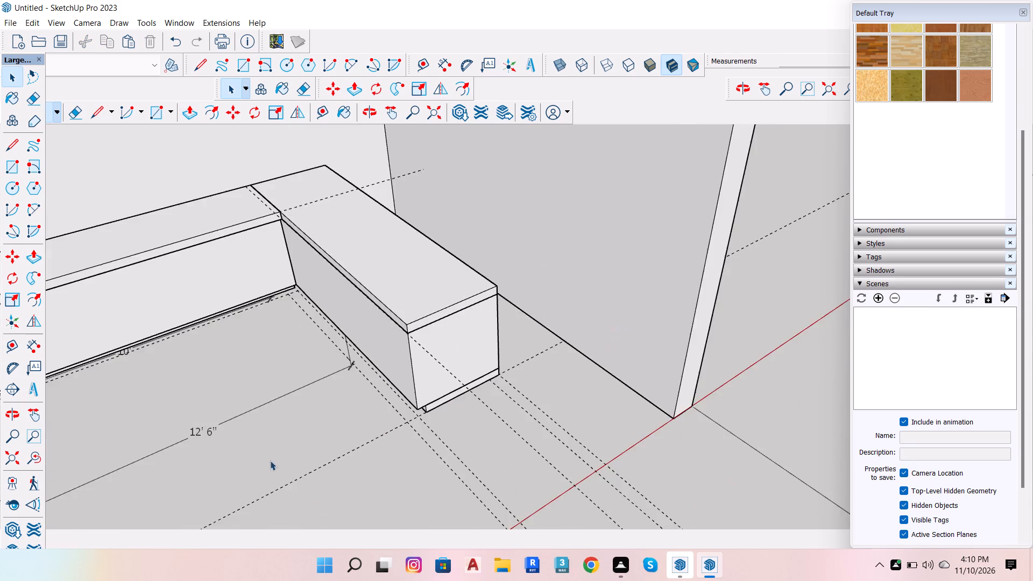
scroll(531, 309, "up", 5)
scroll(457, 419, "up", 6)
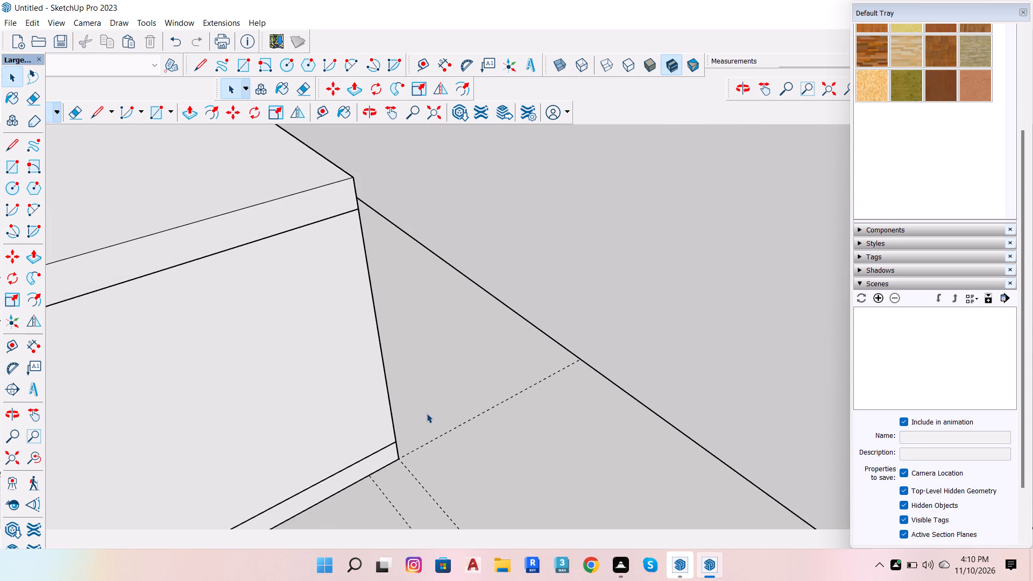
key("o")
left_click_drag(450, 387, 338, 508)
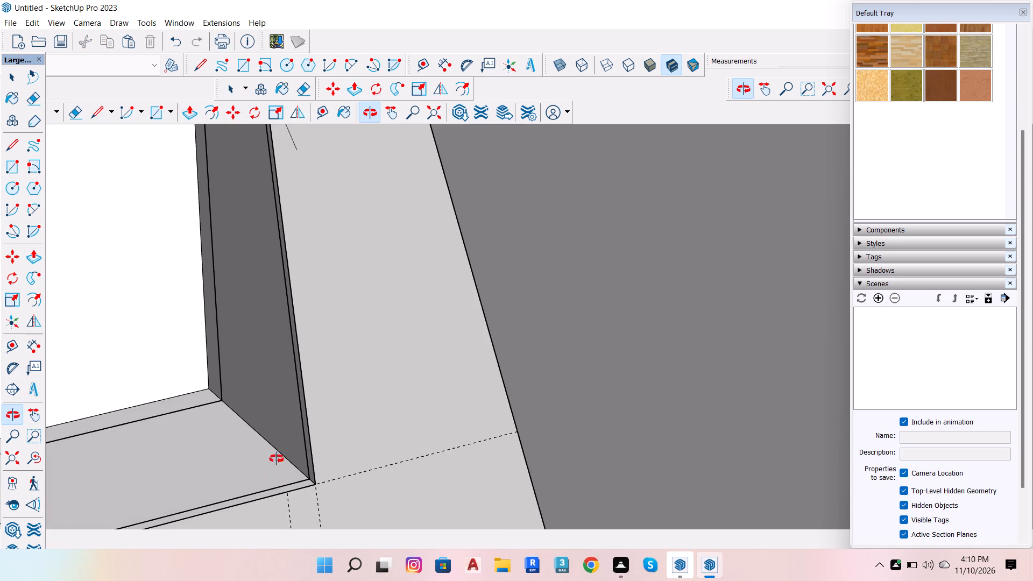
key("space")
left_click(286, 429)
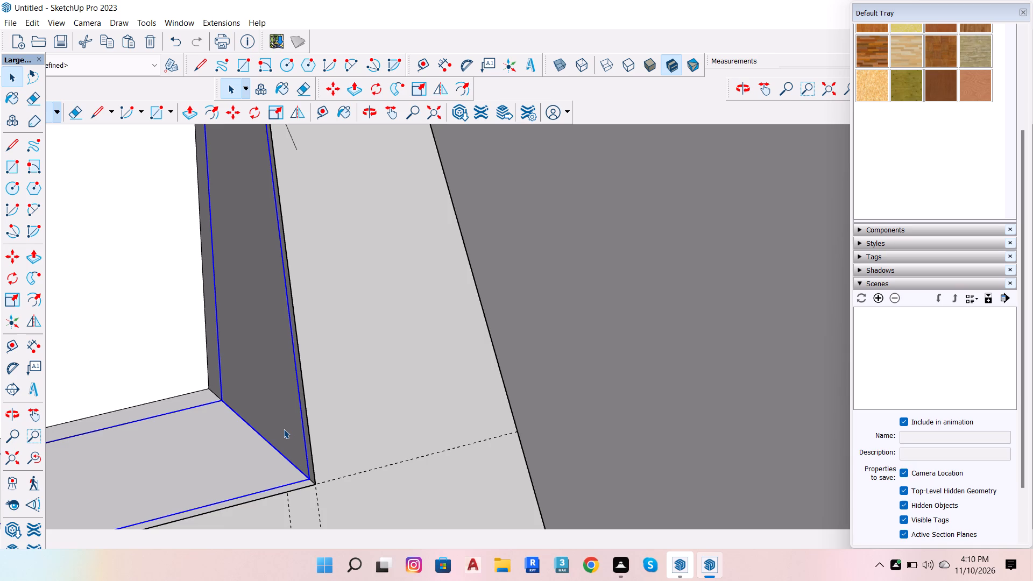
triple_click(284, 429)
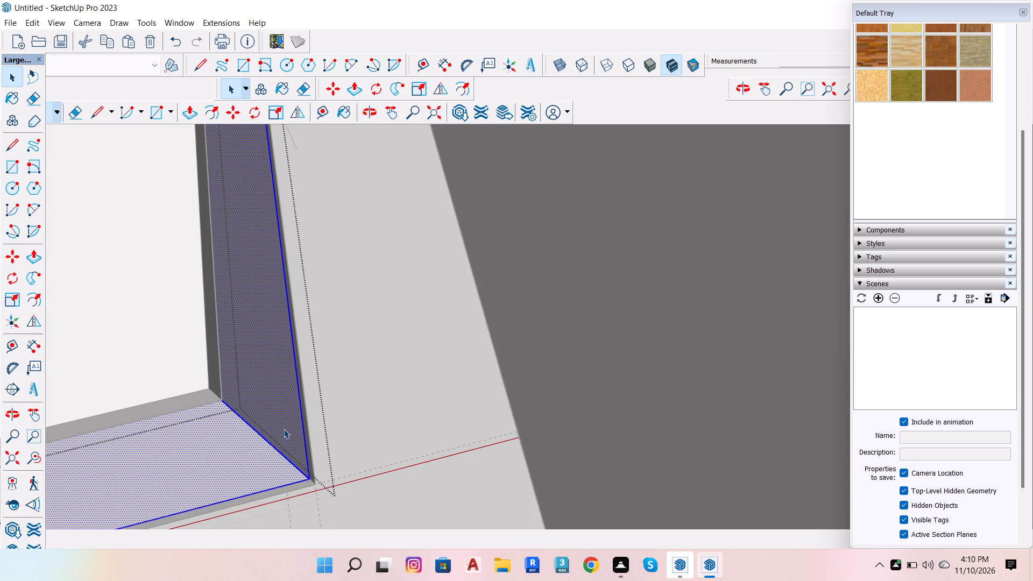
left_click(284, 429)
key("p")
left_click(284, 429)
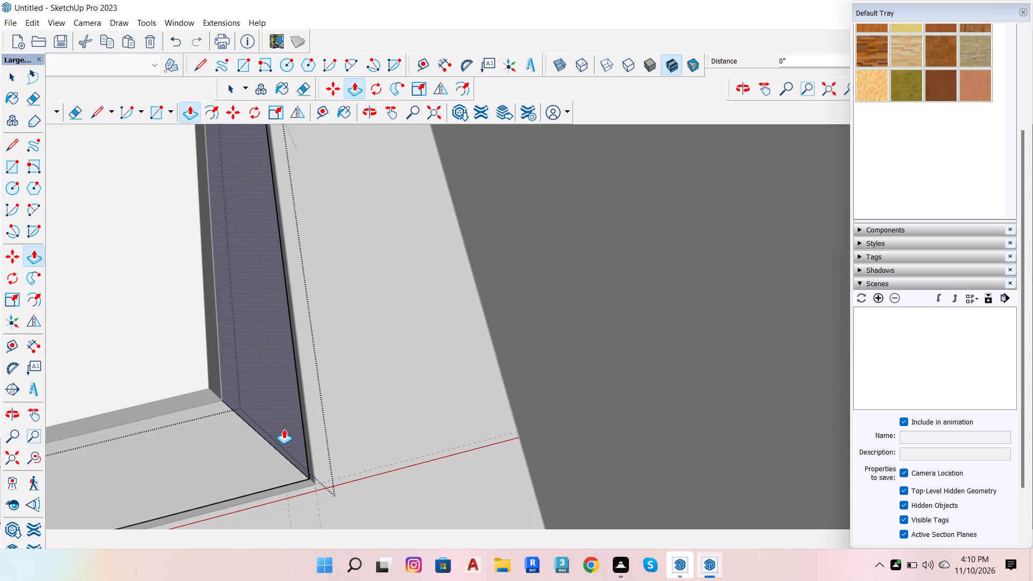
left_click(287, 516)
key("space")
scroll(321, 471, "up", 6)
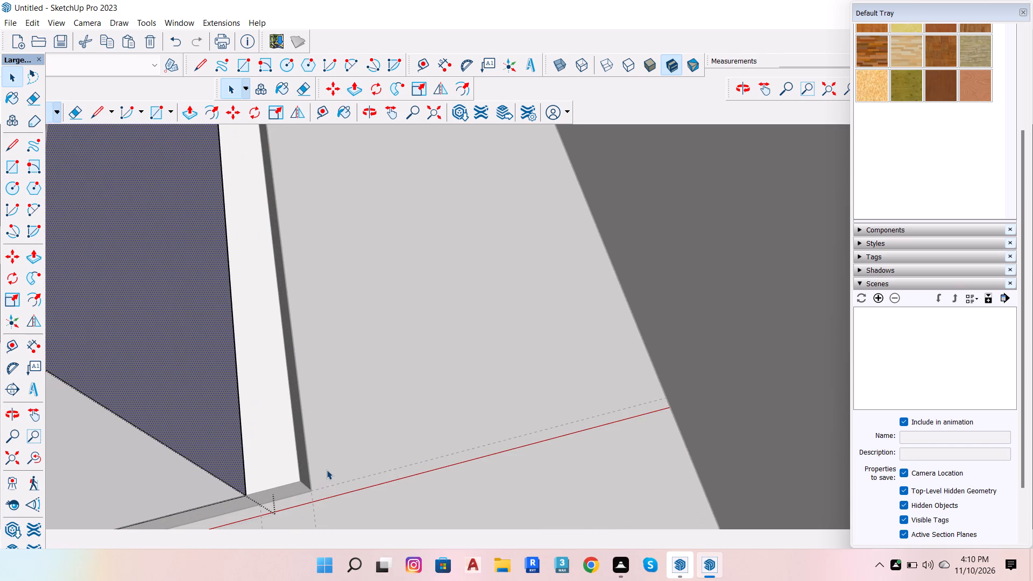
left_click(300, 473)
Open the side counter body's group and dimension the recess between its wall-side face and the base edge.
scroll(336, 470, "down", 7)
scroll(369, 451, "down", 15)
scroll(190, 505, "up", 2)
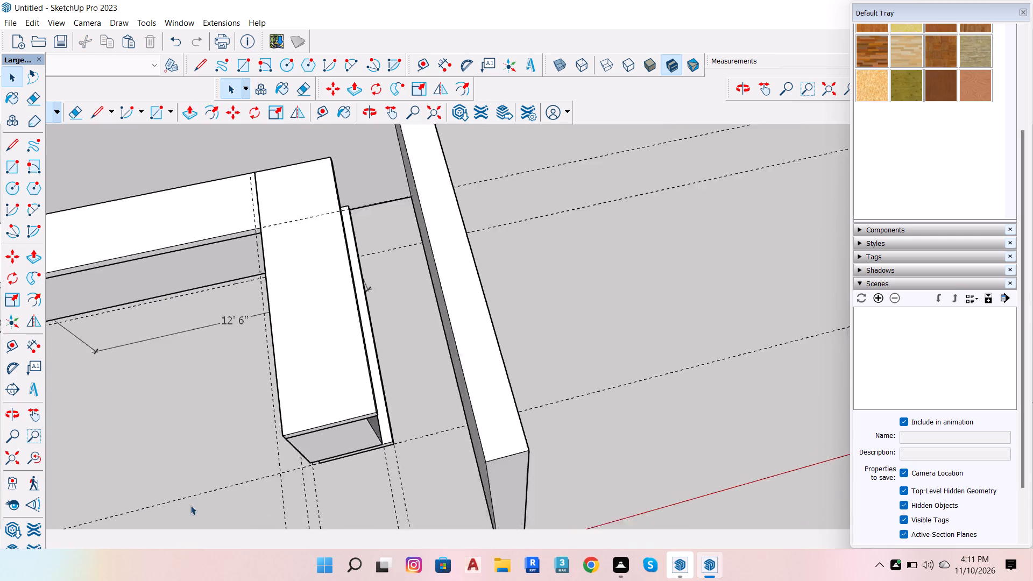
scroll(190, 505, "up", 5)
scroll(299, 479, "up", 6)
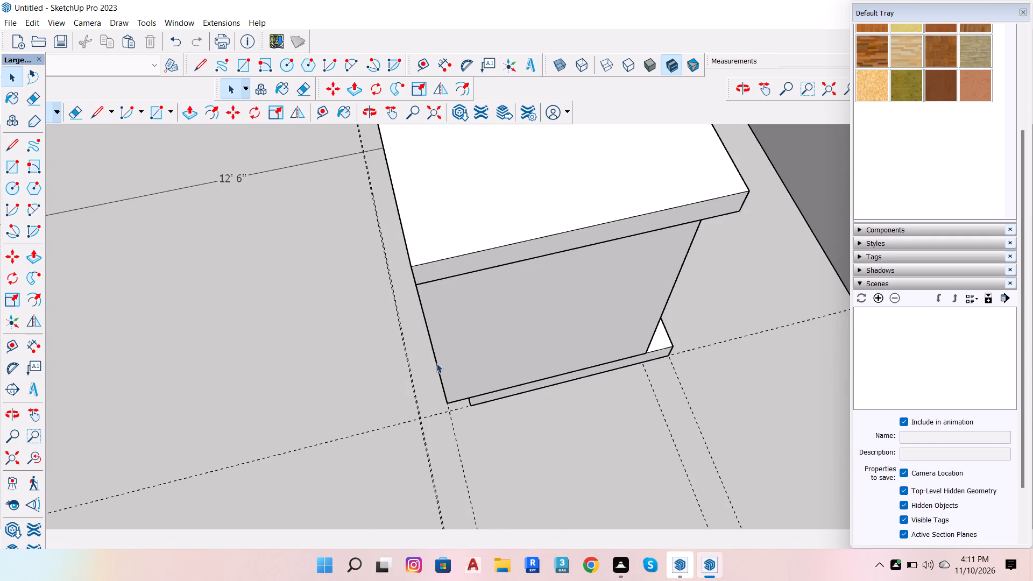
scroll(644, 322, "down", 7)
scroll(521, 362, "up", 5)
left_click(555, 332)
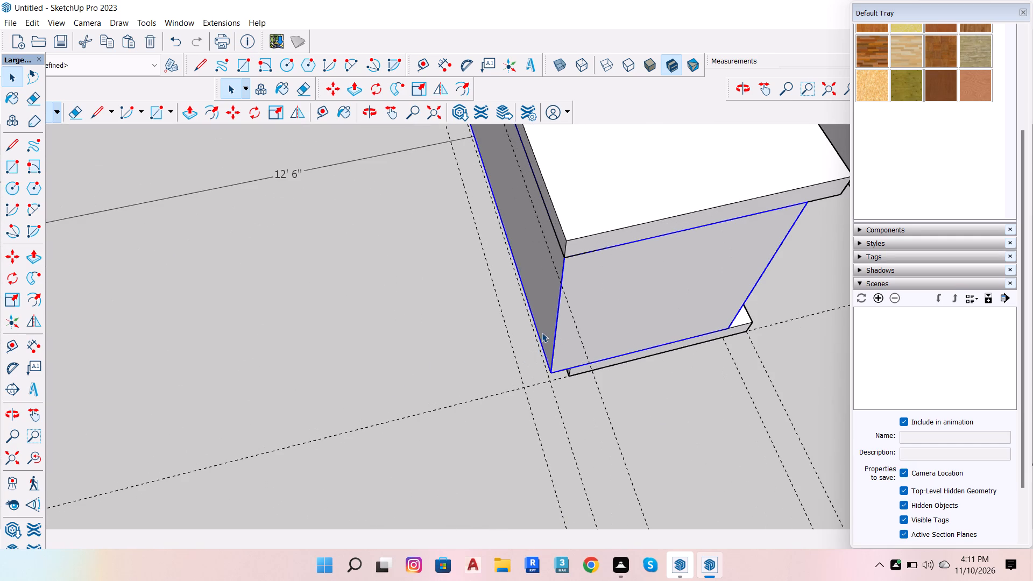
triple_click(539, 331)
double_click(541, 328)
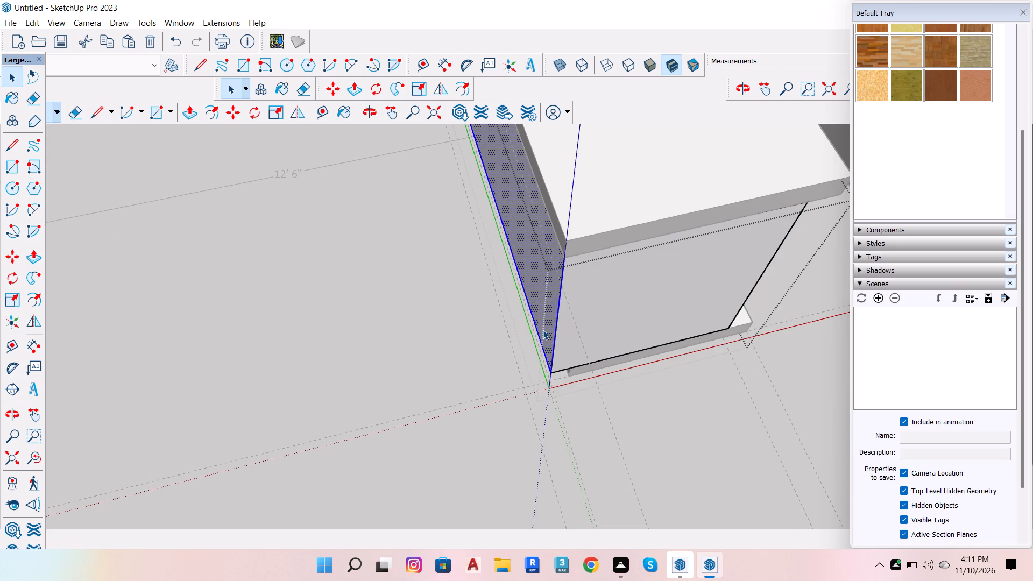
left_click(543, 330)
left_click(548, 330)
left_click(553, 328)
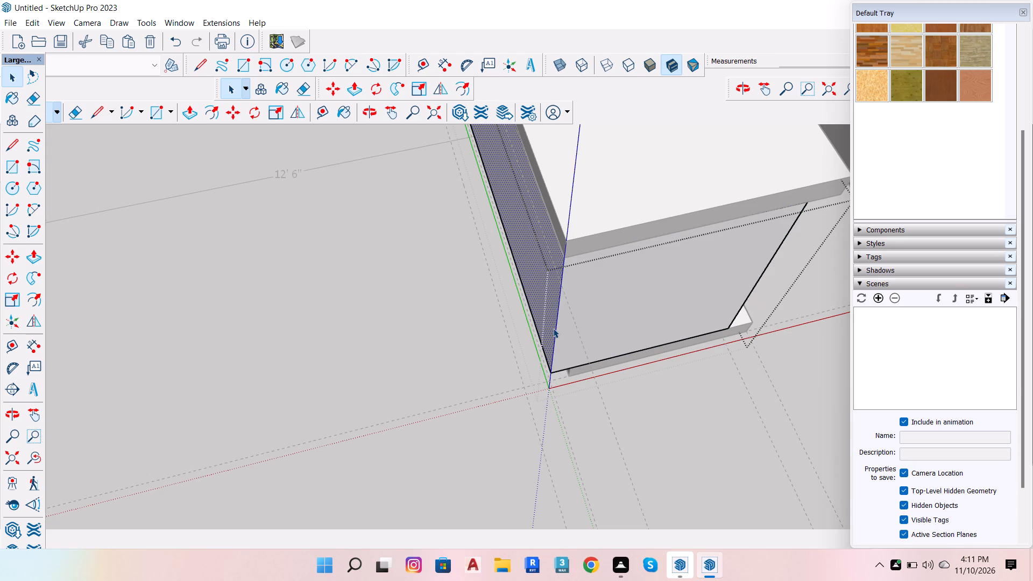
scroll(371, 389, "down", 6)
scroll(717, 346, "up", 9)
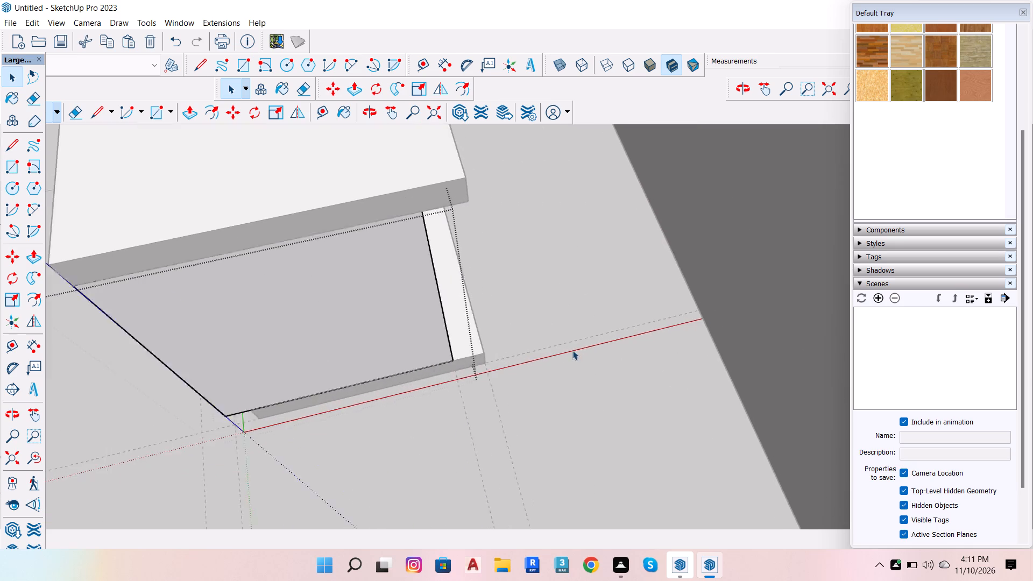
scroll(572, 350, "up", 3)
left_click(440, 64)
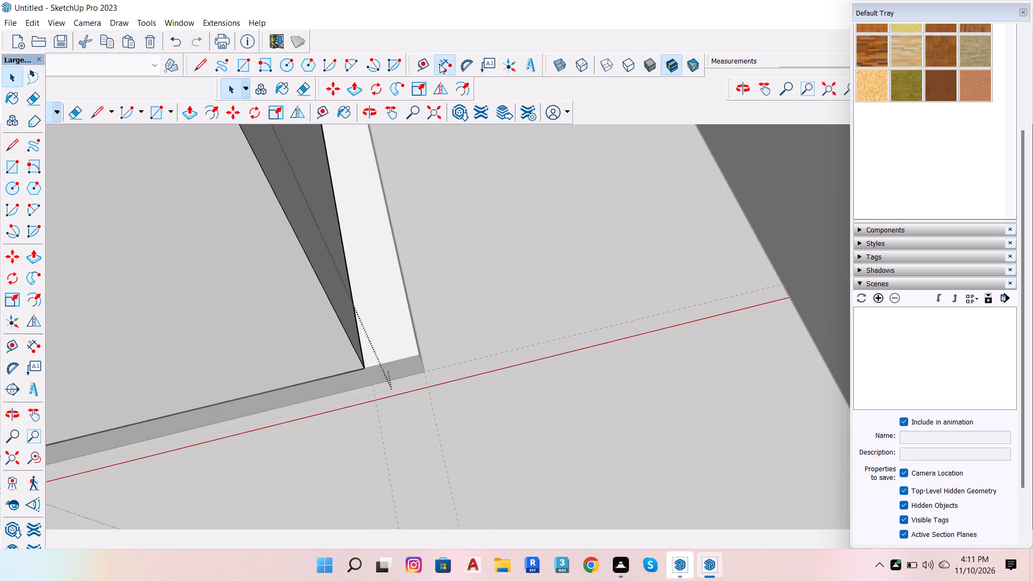
left_click(421, 352)
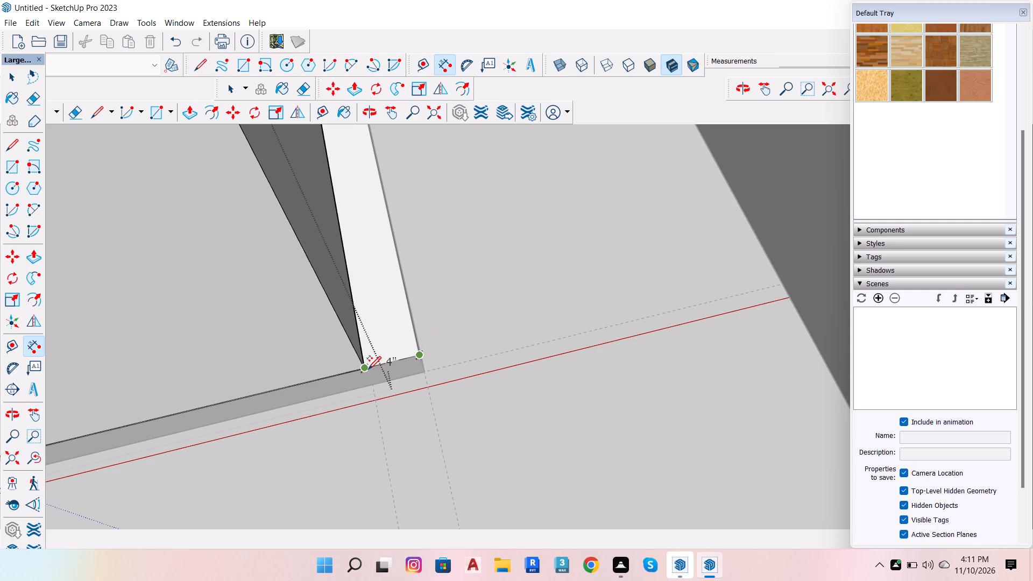
left_click(367, 369)
scroll(407, 331, "down", 7)
left_click(405, 424)
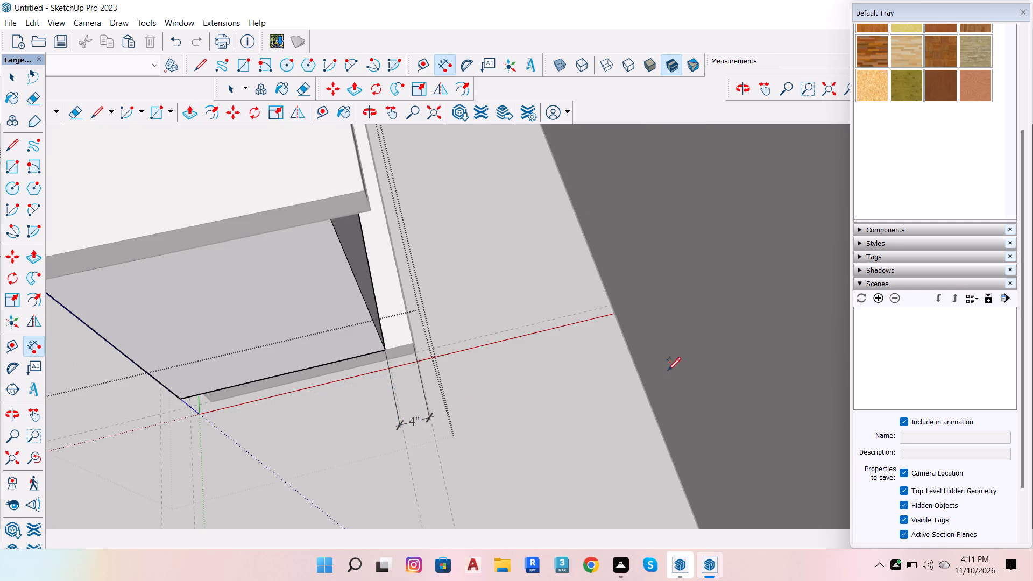
Push/Pull the side counter body's room-facing side inward 4" and close its group.
scroll(668, 371, "down", 7)
key("space")
scroll(298, 374, "up", 14)
left_click(669, 302)
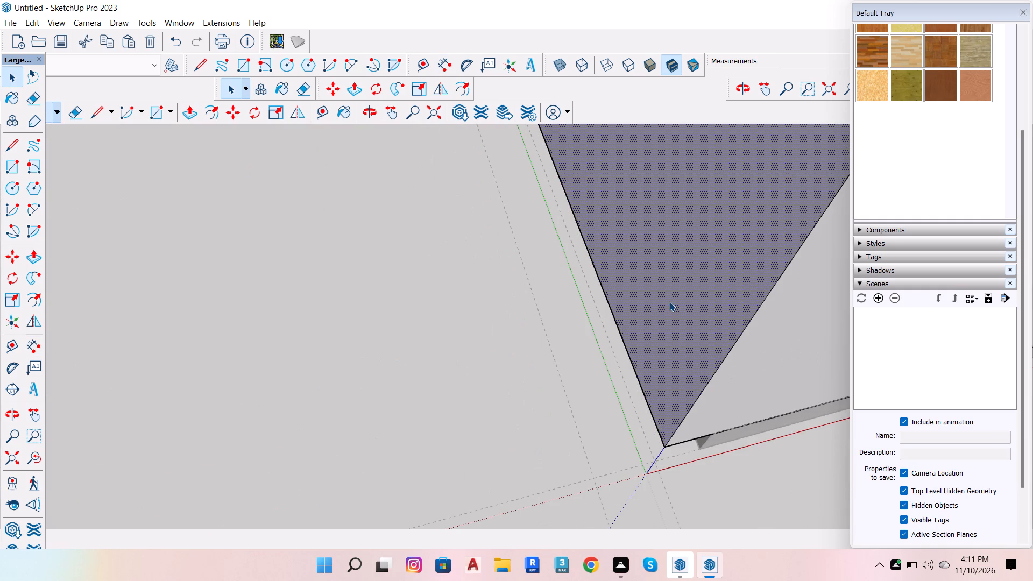
key("p")
left_click(669, 302)
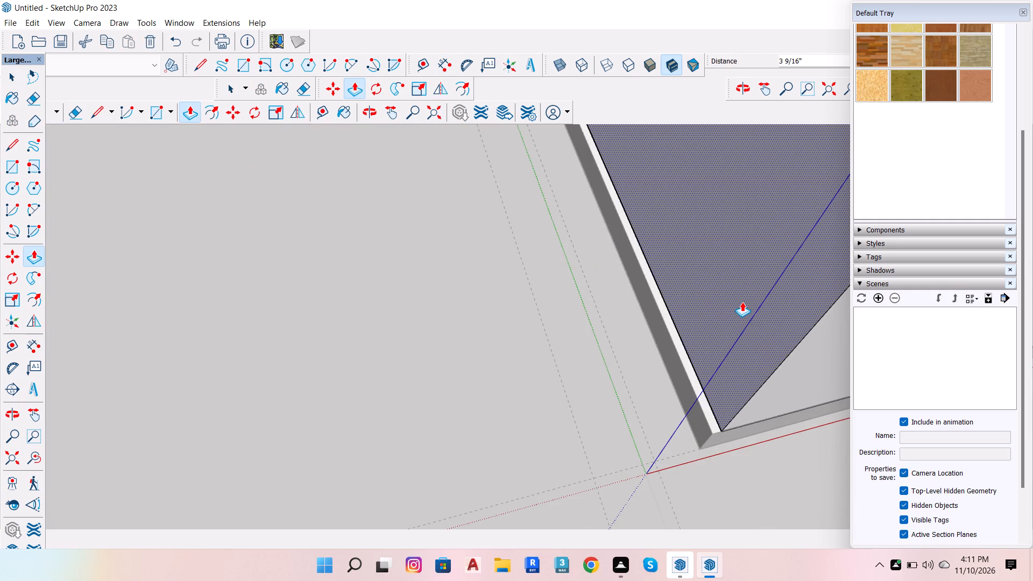
key("4")
key("Return")
key("space")
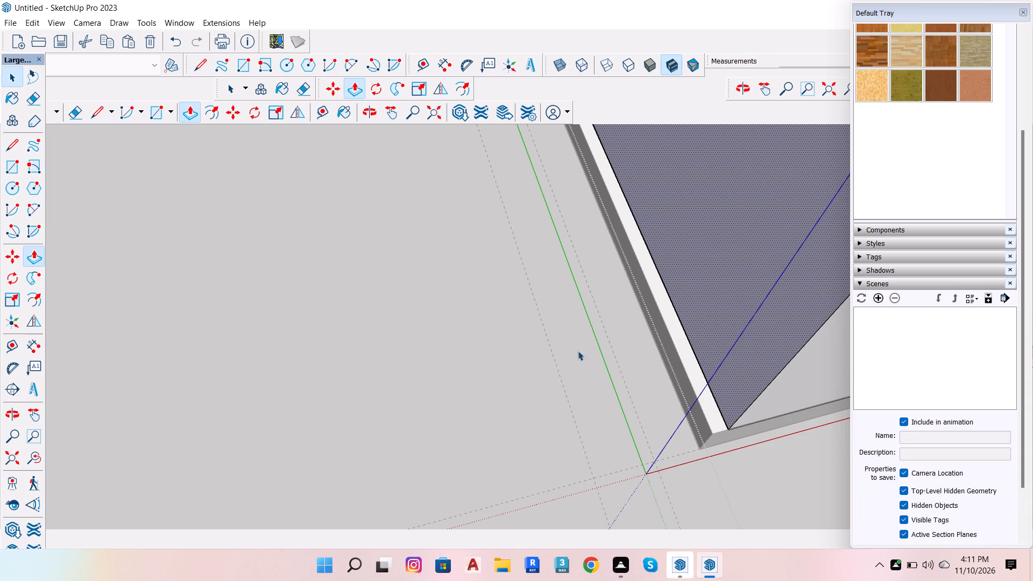
left_click(698, 399)
left_click(550, 445)
Delete the thin base slab beneath the side counter body.
left_click(712, 427)
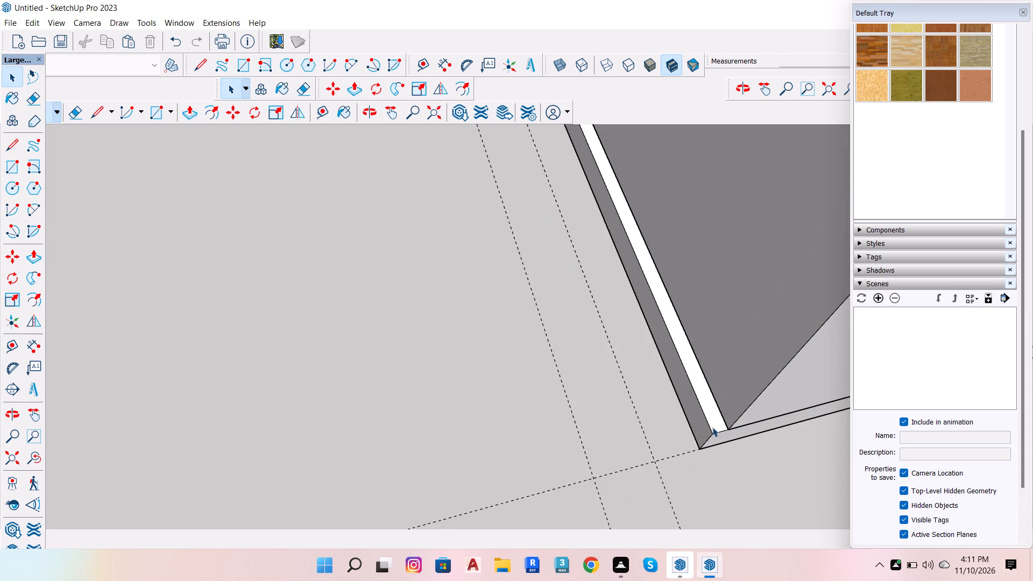
scroll(409, 349, "down", 7)
scroll(448, 322, "down", 7)
scroll(618, 369, "up", 7)
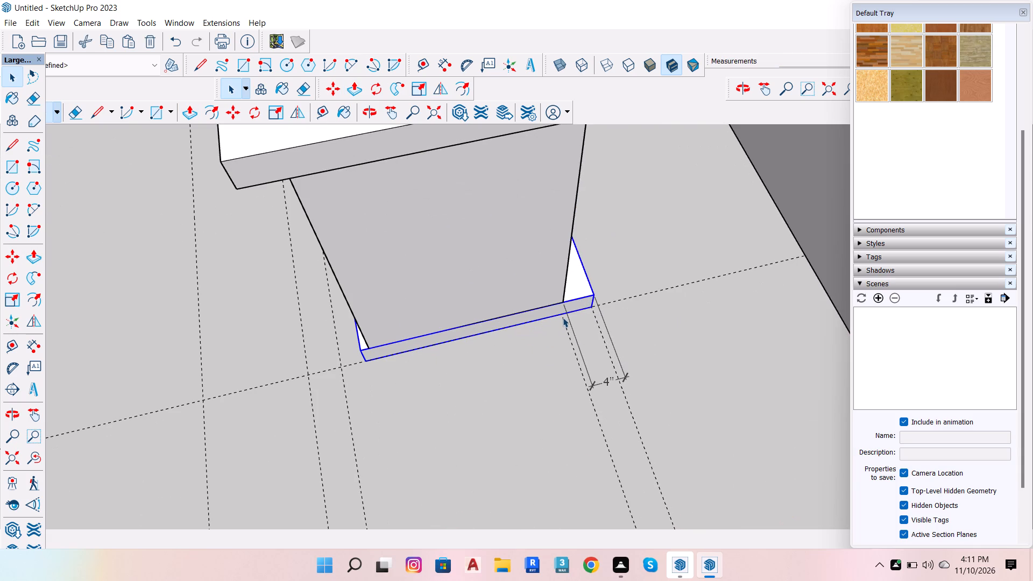
key("Delete")
Push/Pull the underside of the side counter body down to floor level and close its group.
scroll(665, 203, "down", 7)
key("o")
left_click_drag(496, 342, 498, 303)
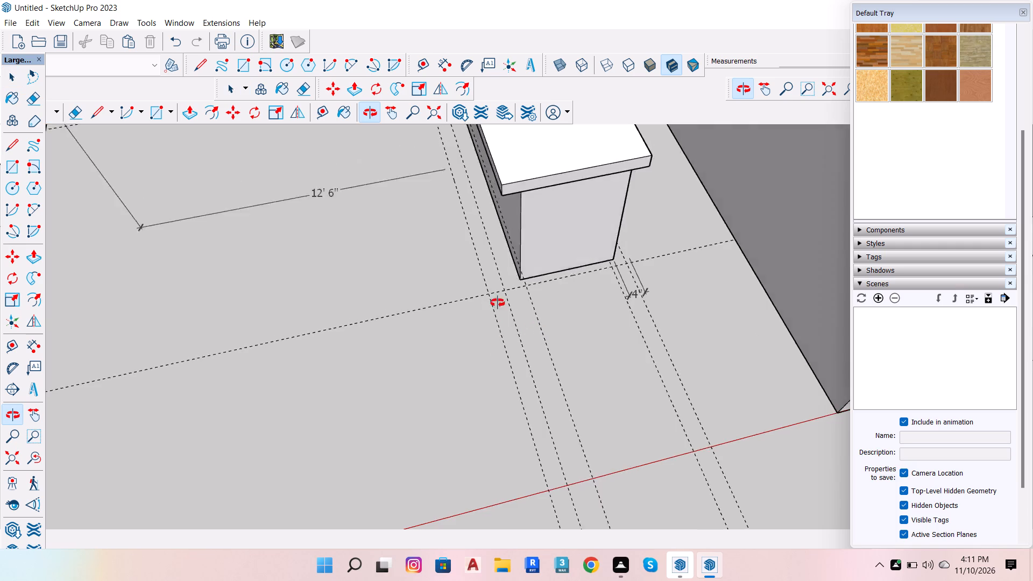
left_click_drag(498, 303, 520, 44)
left_click_drag(534, 432, 485, 278)
key("space")
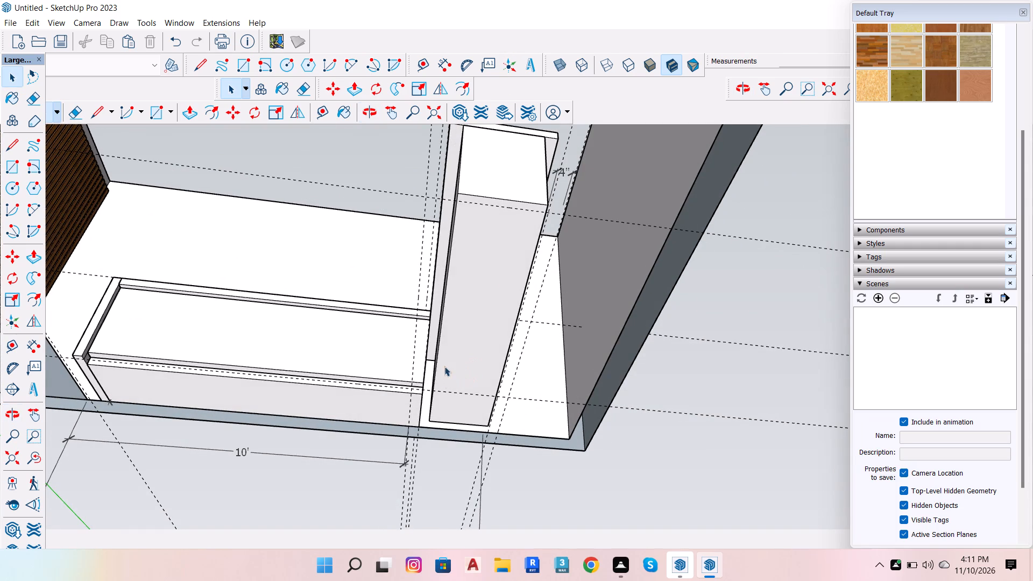
left_click(451, 362)
double_click(451, 362)
double_click(451, 362)
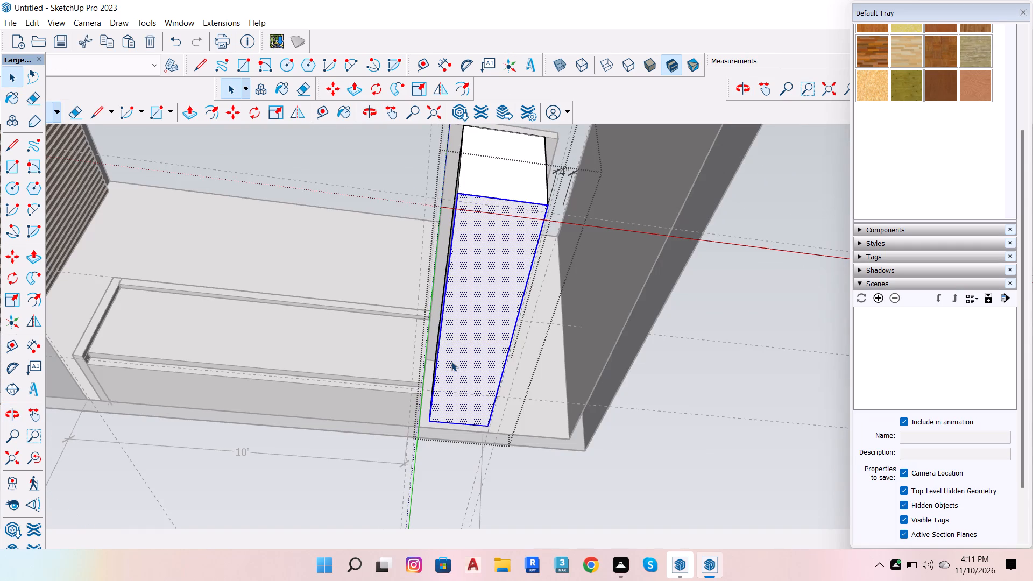
left_click(451, 362)
key("p")
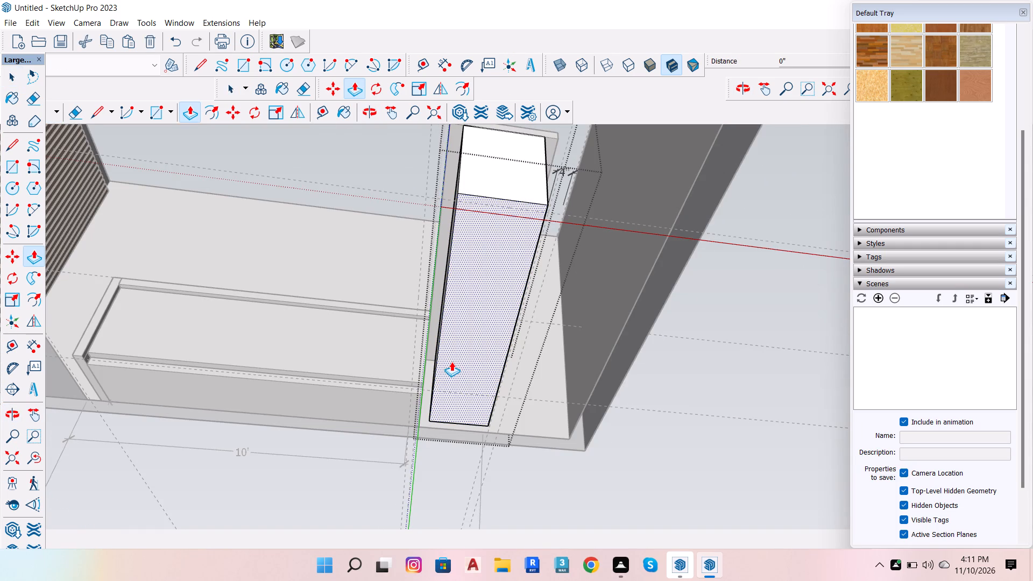
left_click(451, 362)
left_click(378, 402)
key("space")
scroll(537, 468, "down", 6)
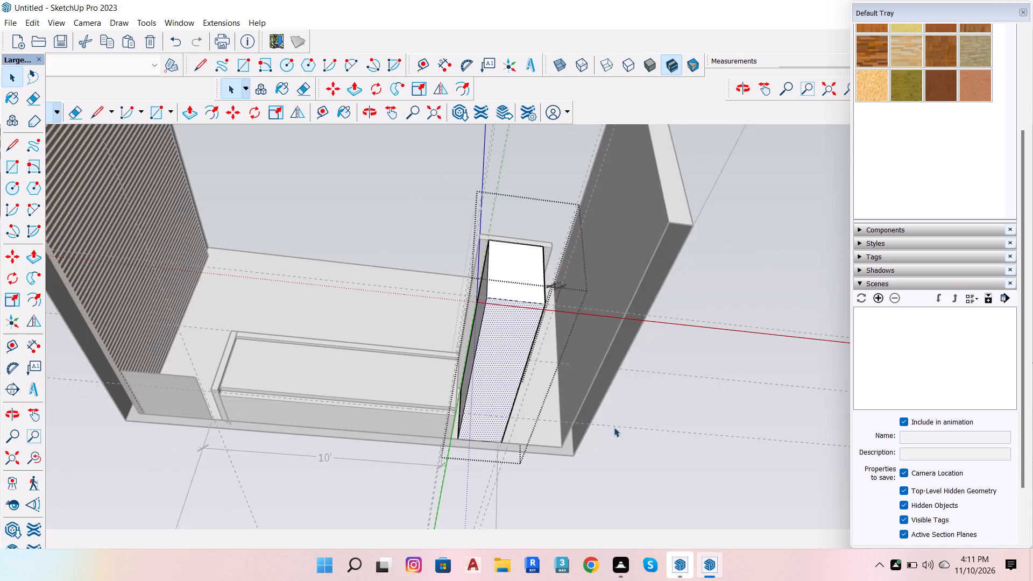
scroll(614, 430, "down", 8)
left_click(702, 439)
Push/Pull the side counter body's front end face inward 6" beneath the overhanging top.
scroll(525, 295, "up", 11)
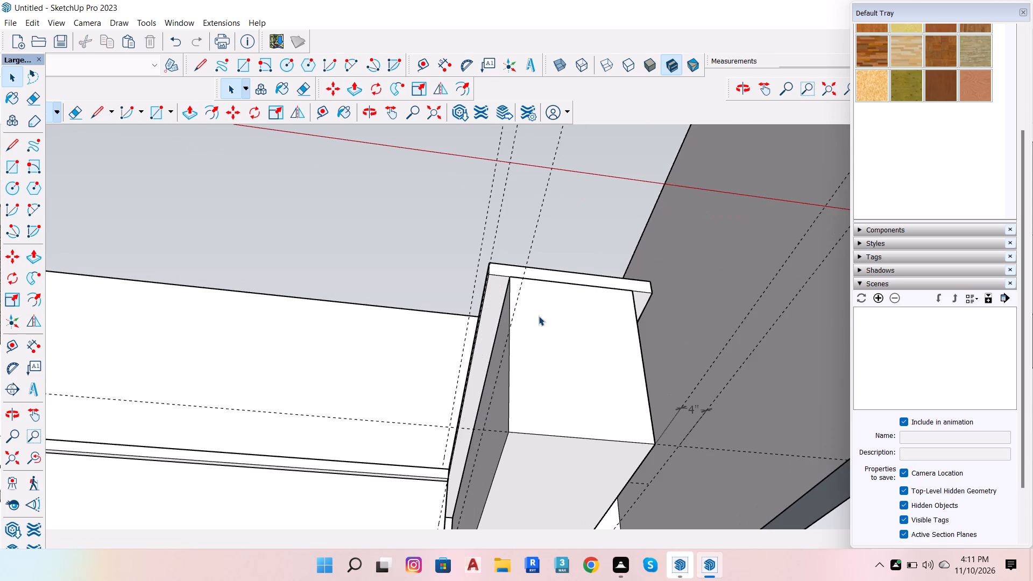
left_click(543, 322)
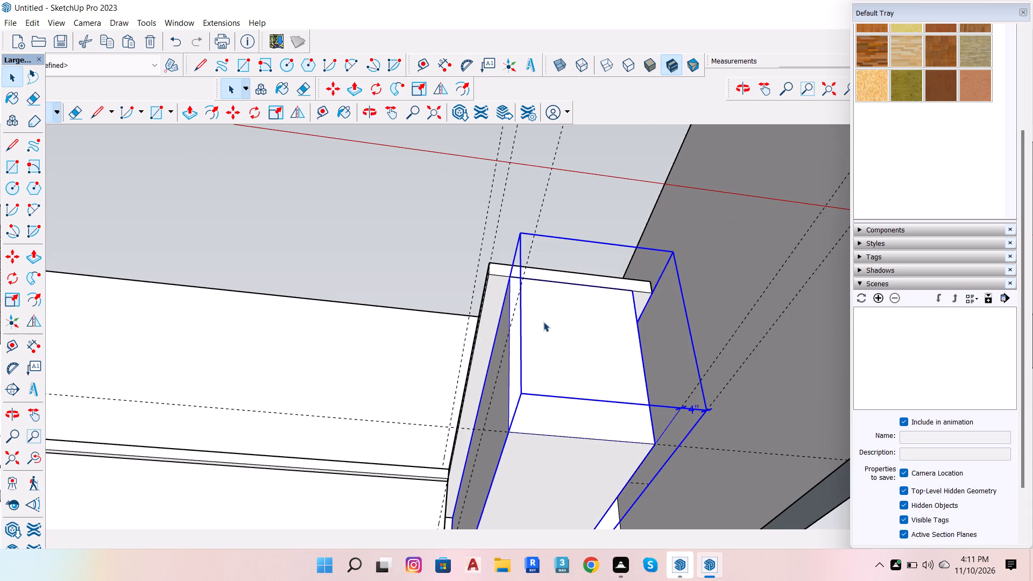
double_click(543, 322)
left_click(544, 327)
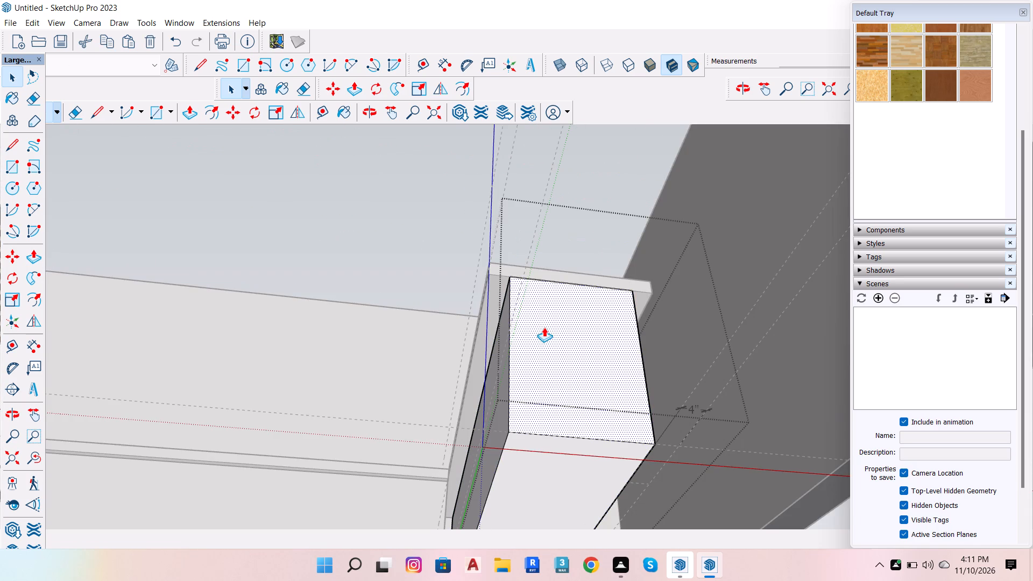
key("p")
left_click(544, 327)
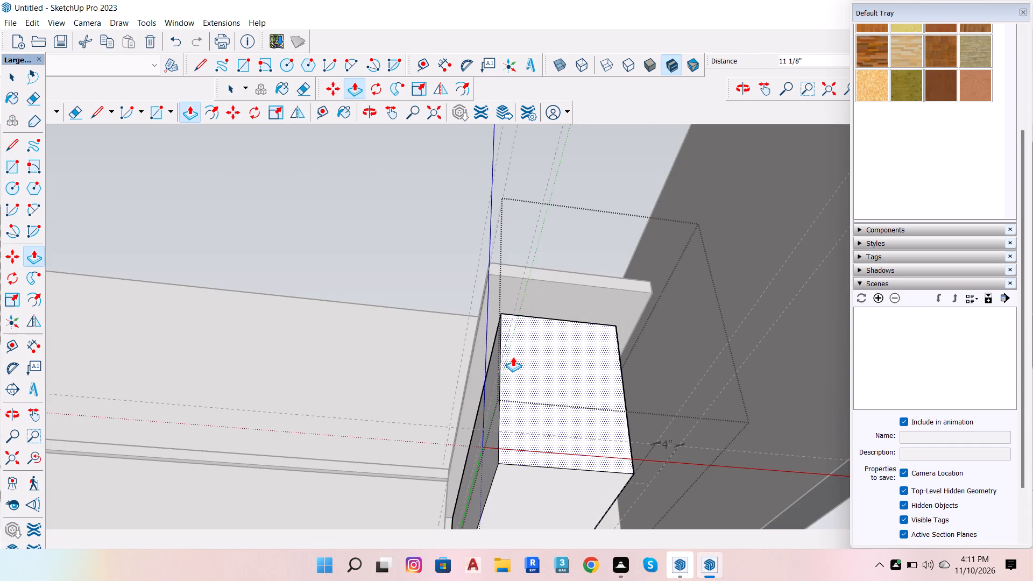
key("6")
key("Return")
key("space")
left_click(485, 393)
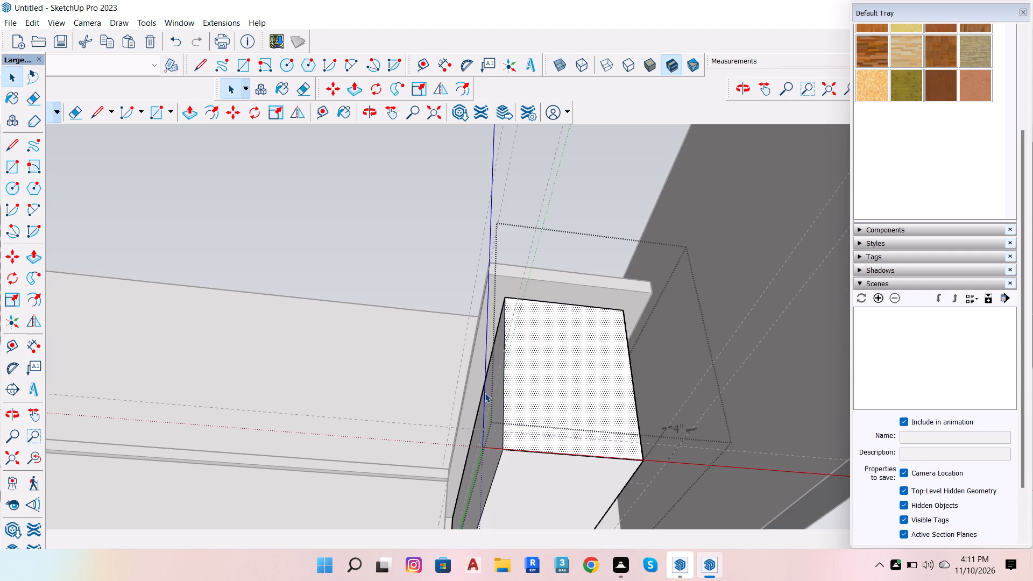
Push/Pull the side counter body's room-facing side a further 2" inward.
scroll(493, 415, "up", 6)
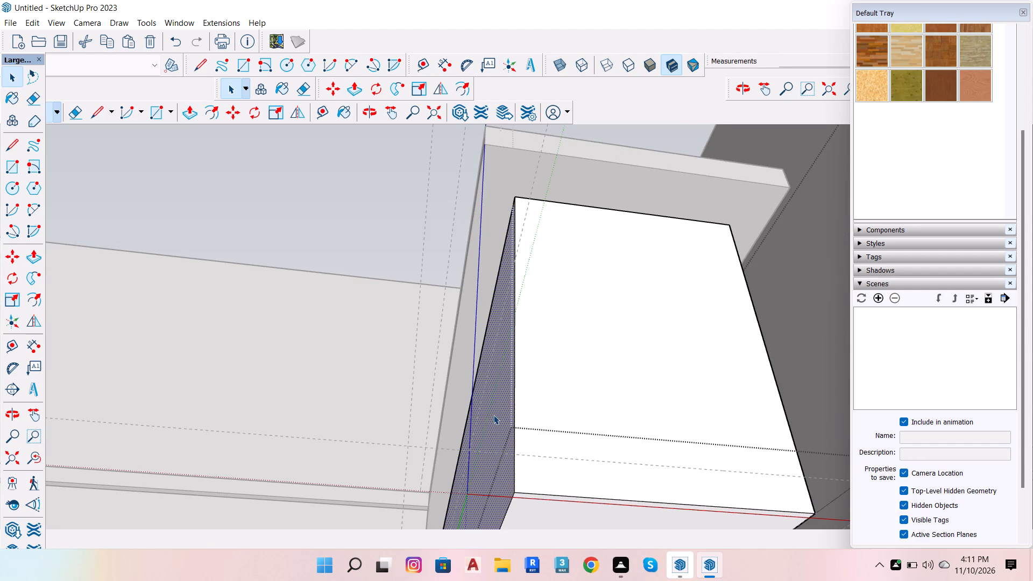
key("p")
left_click(493, 415)
key("2")
key("Return")
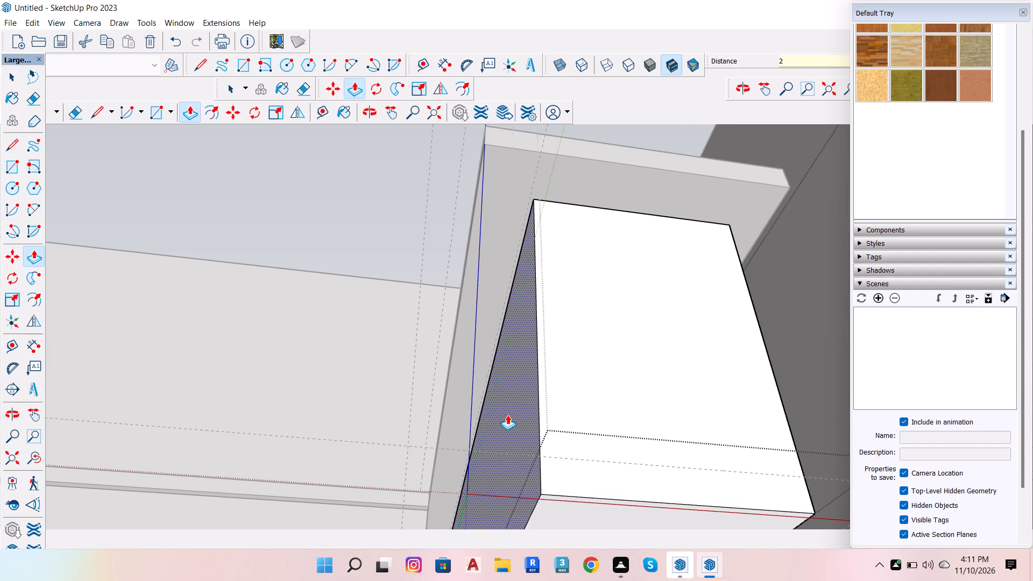
key("space")
Push/Pull the side counter body's outer side, facing the right wall, inward 2".
key("o")
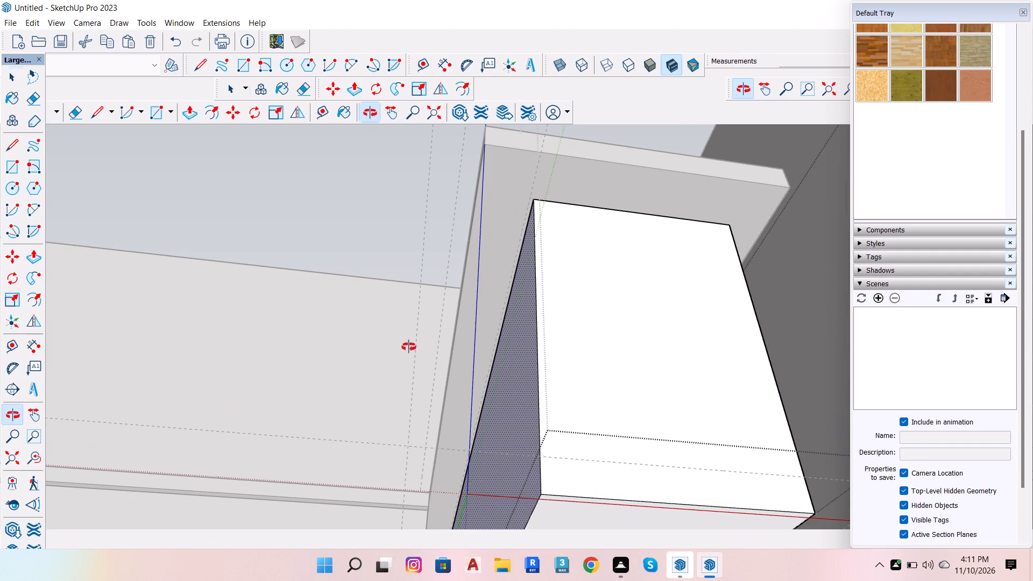
left_click_drag(648, 319, 305, 368)
scroll(457, 465, "down", 6)
scroll(483, 488, "up", 7)
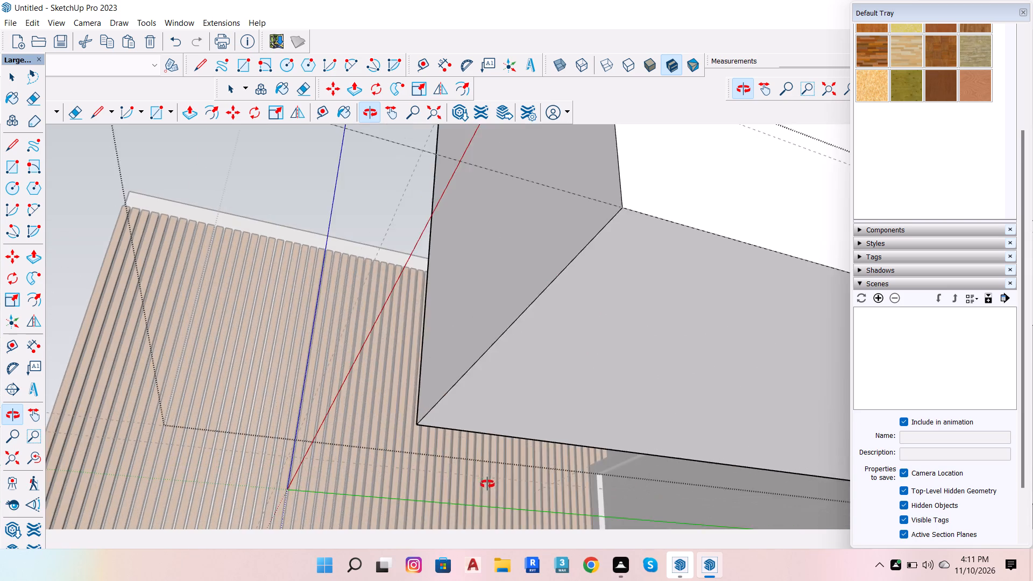
key("space")
scroll(561, 429, "down", 7)
scroll(590, 381, "up", 6)
left_click(592, 388)
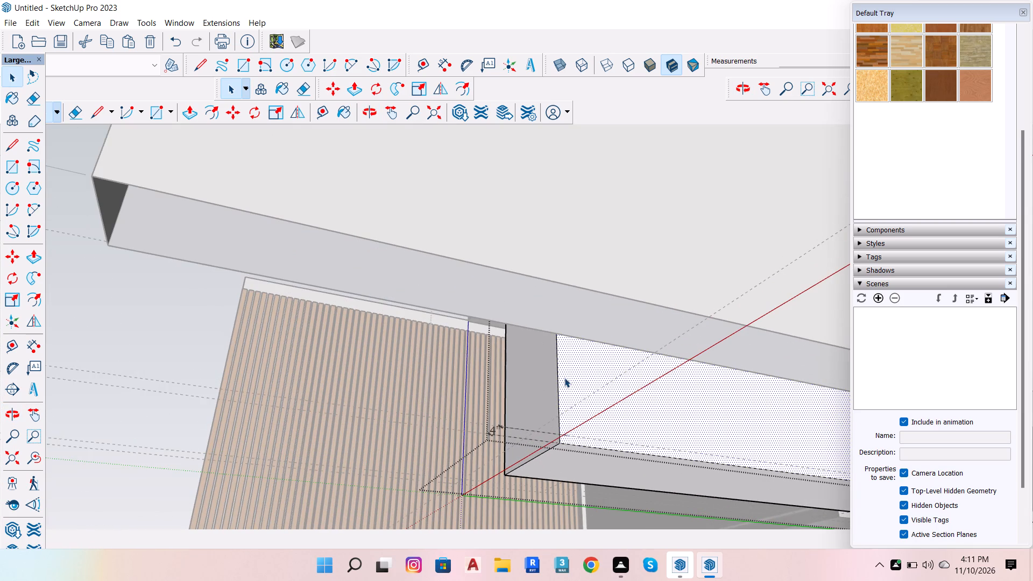
key("p")
left_click(564, 378)
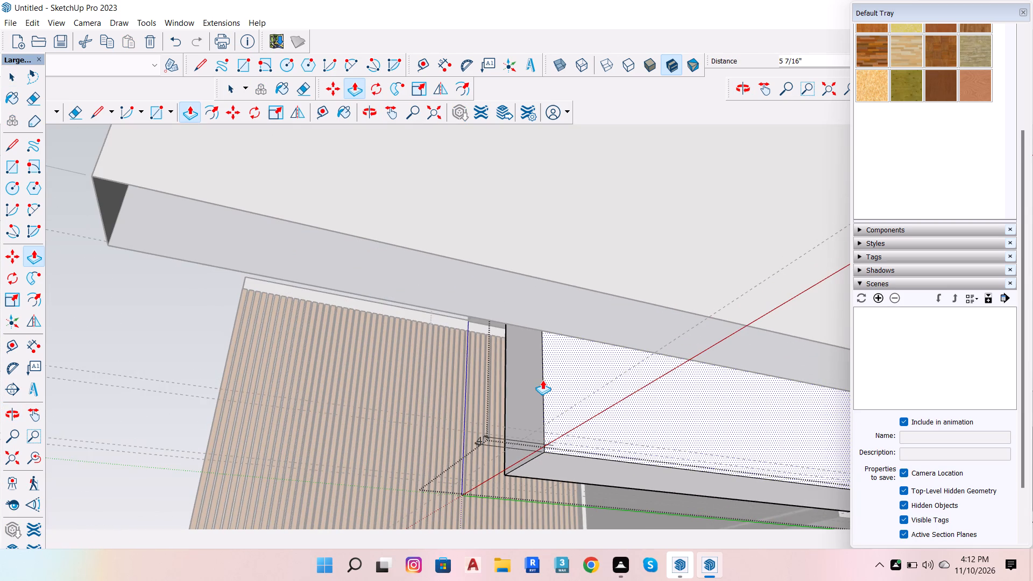
key("2")
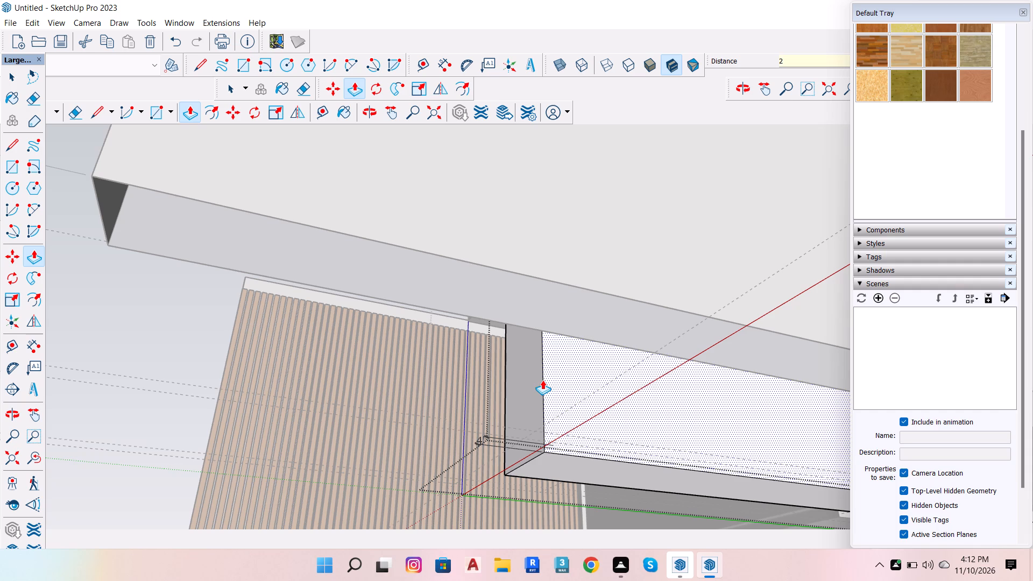
key("Return")
key("space")
Delete the 4" dimension beside the base of the side counter body and close the group.
scroll(546, 456, "up", 7)
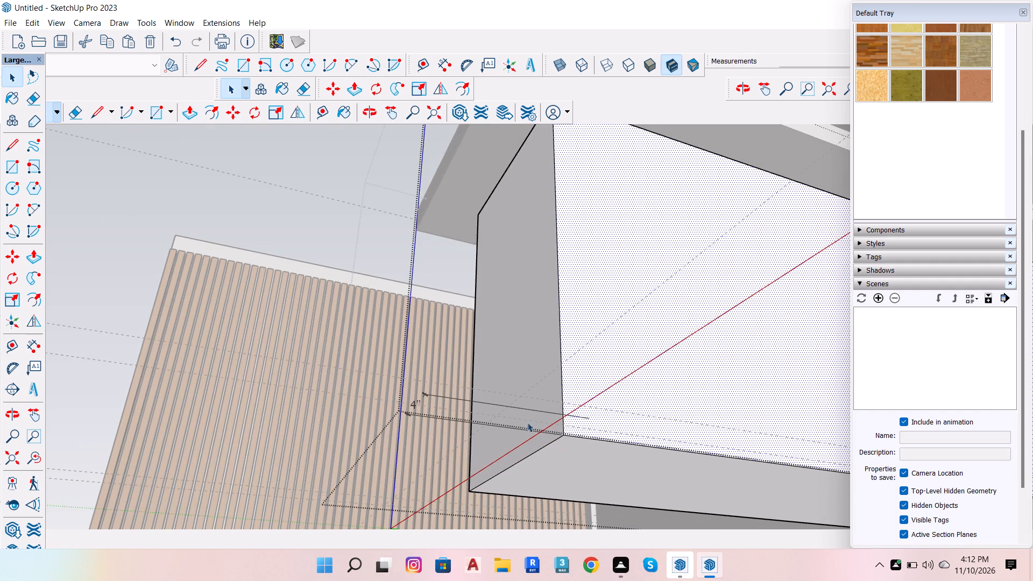
left_click(511, 407)
key("Delete")
scroll(588, 440, "down", 7)
scroll(615, 416, "up", 6)
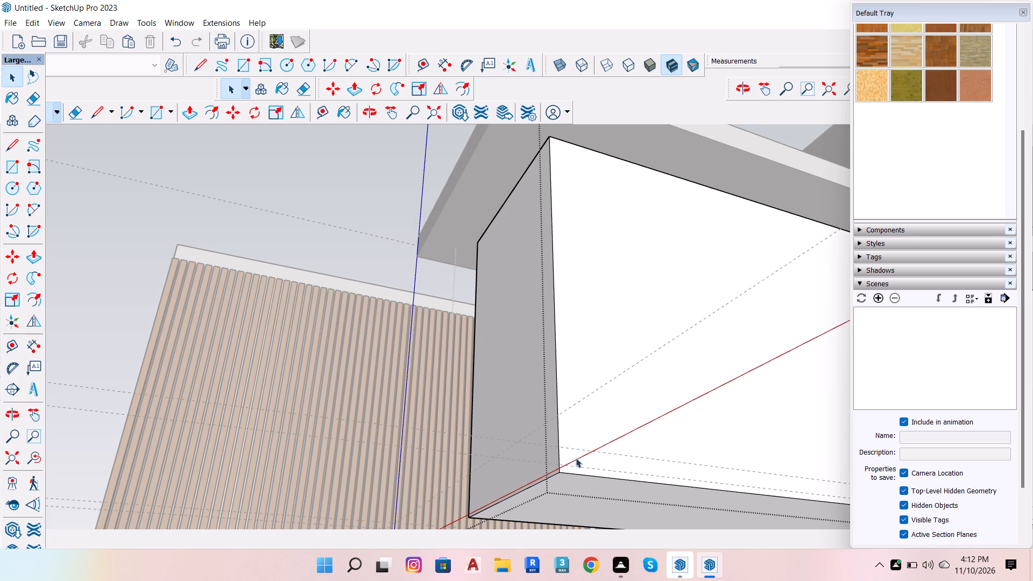
scroll(713, 483, "down", 5)
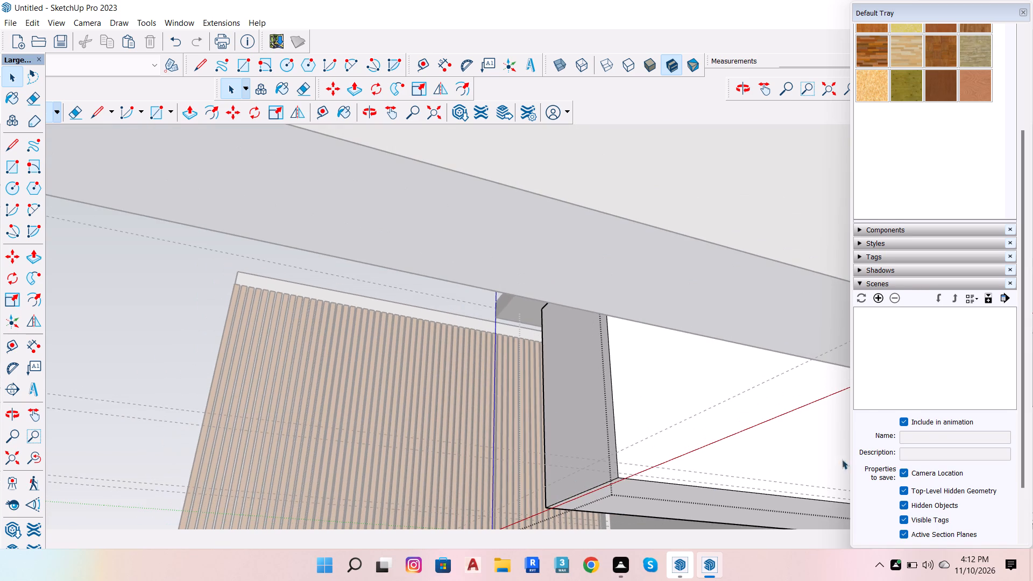
scroll(938, 470, "down", 8)
scroll(478, 434, "down", 7)
scroll(786, 425, "down", 8)
scroll(402, 351, "up", 7)
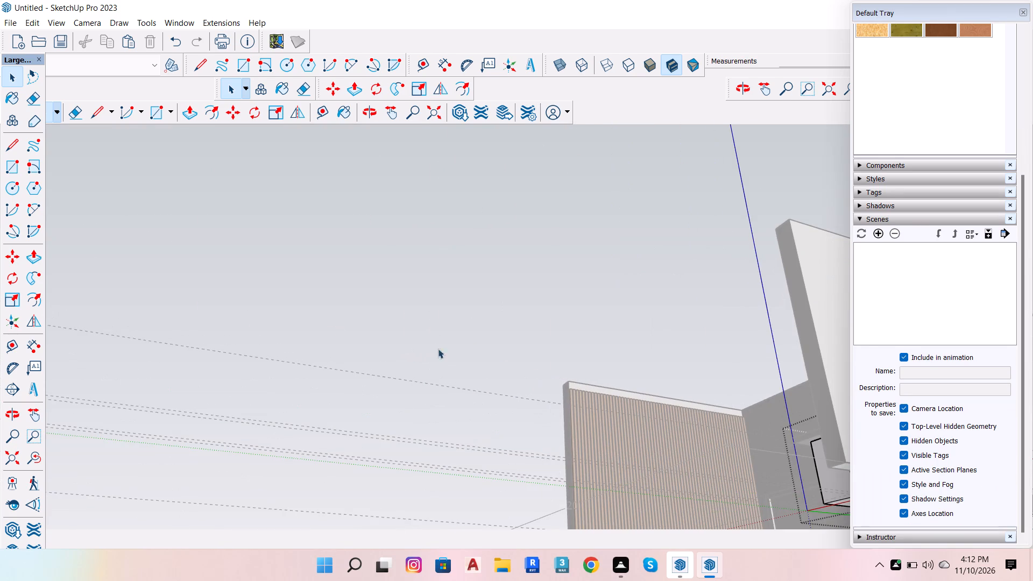
key("o")
left_click_drag(539, 307, 754, 420)
scroll(814, 380, "down", 6)
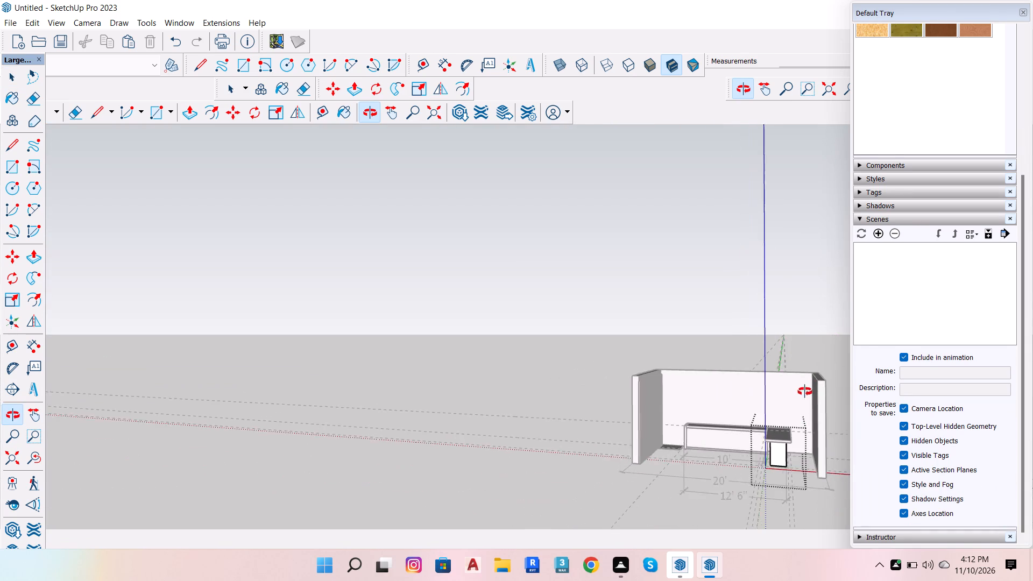
scroll(802, 443, "up", 17)
key("space")
scroll(748, 382, "down", 7)
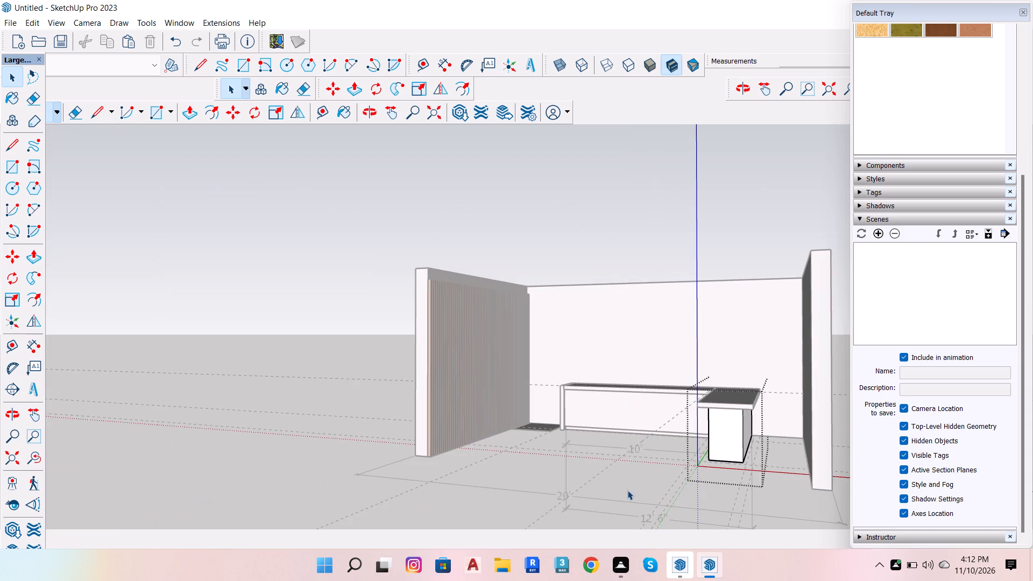
left_click(627, 490)
Open the back counter body's group and Push/Pull its end face 6" to meet the side counter body.
scroll(748, 422, "up", 7)
scroll(694, 352, "up", 6)
scroll(710, 385, "down", 7)
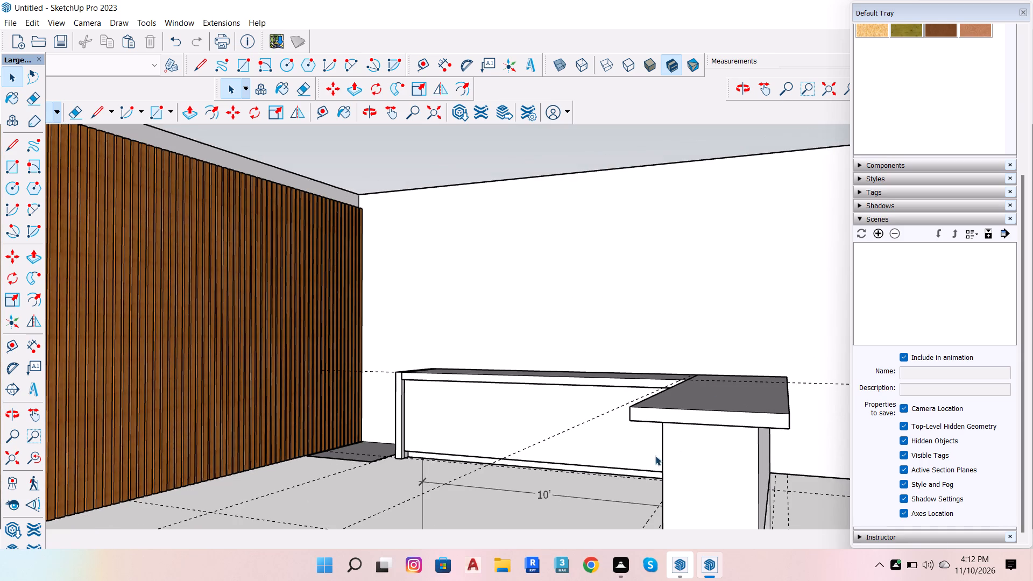
scroll(626, 395, "down", 13)
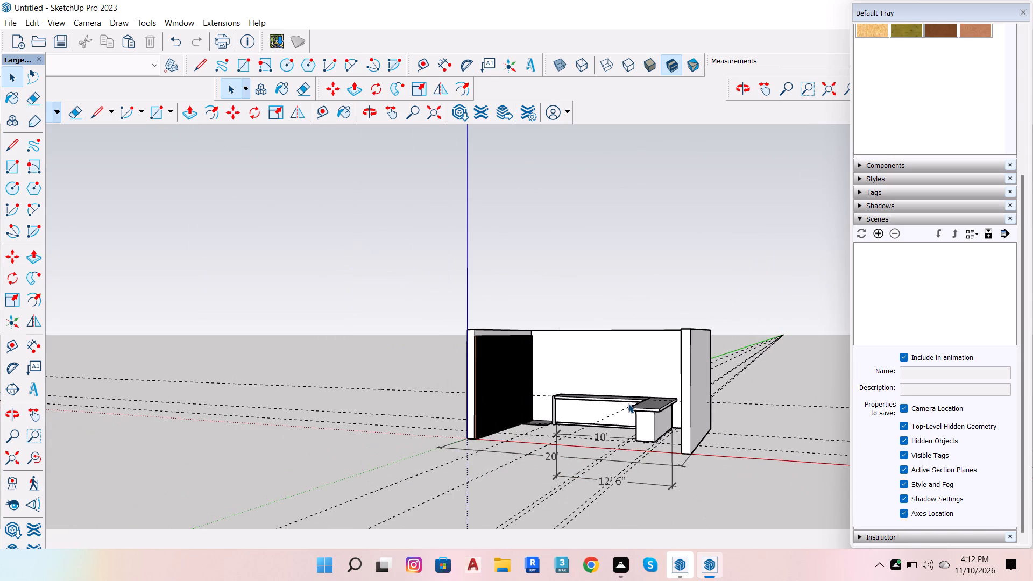
key("o")
left_click_drag(643, 336, 748, 470)
scroll(635, 368, "up", 14)
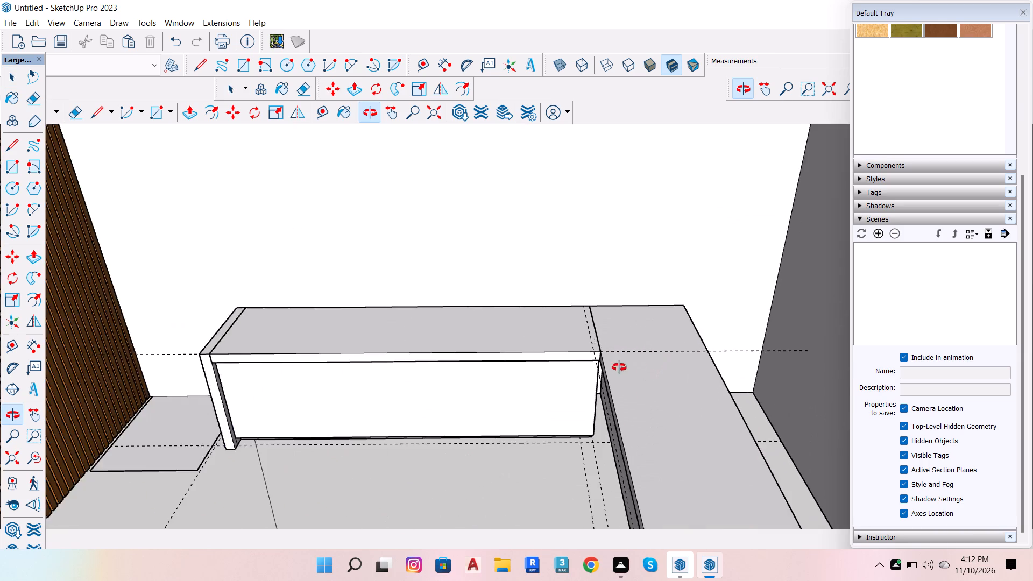
scroll(619, 367, "up", 17)
scroll(641, 277, "down", 6)
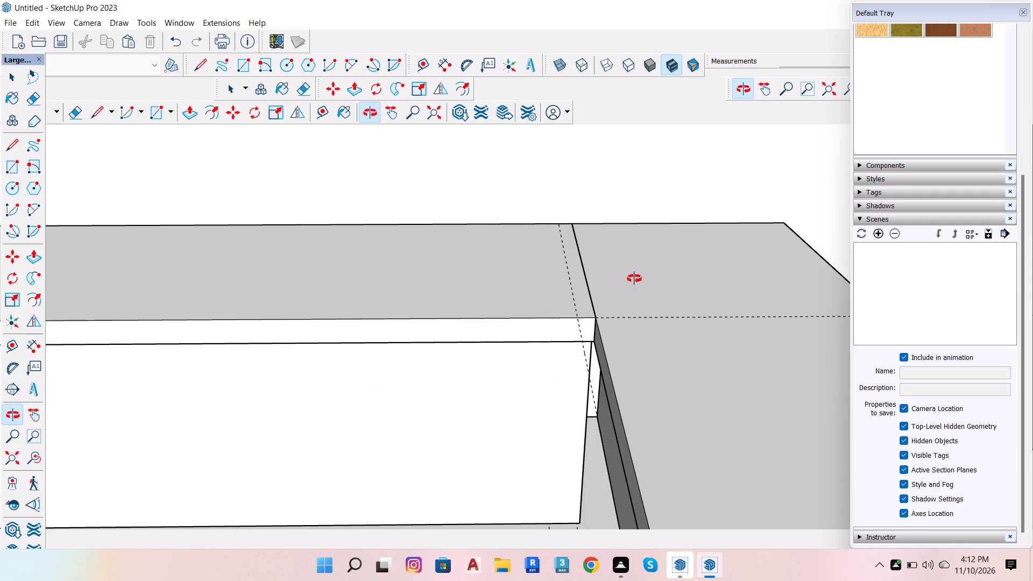
scroll(625, 443, "up", 6)
left_click_drag(616, 386, 634, 194)
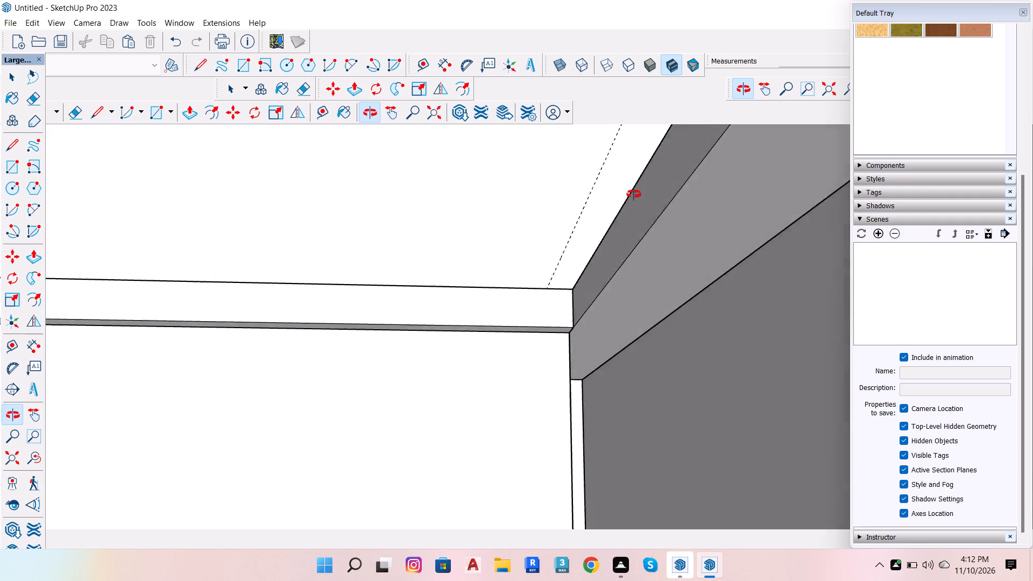
left_click_drag(634, 194, 604, 161)
scroll(626, 349, "up", 7)
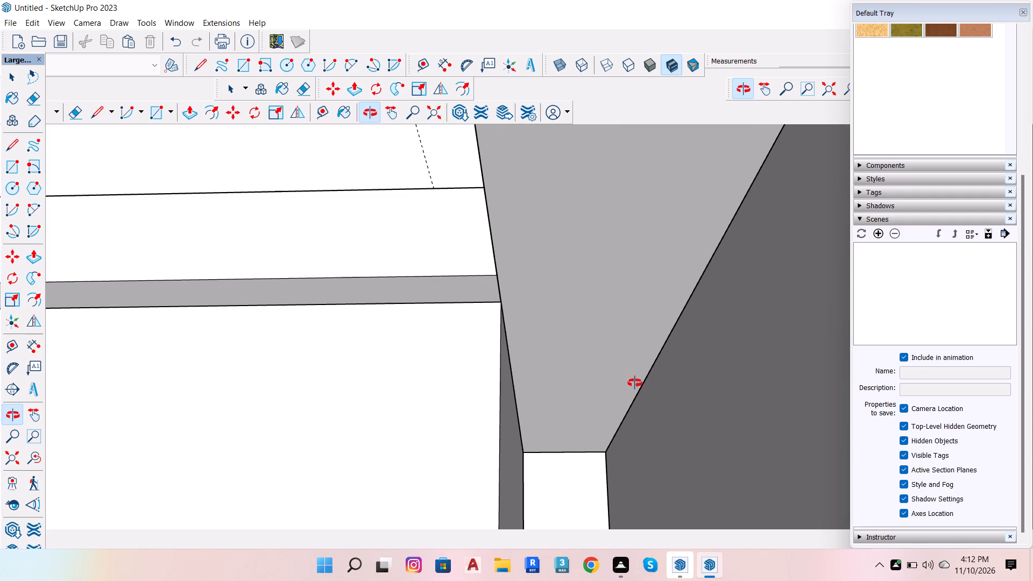
key("space")
left_click(518, 430)
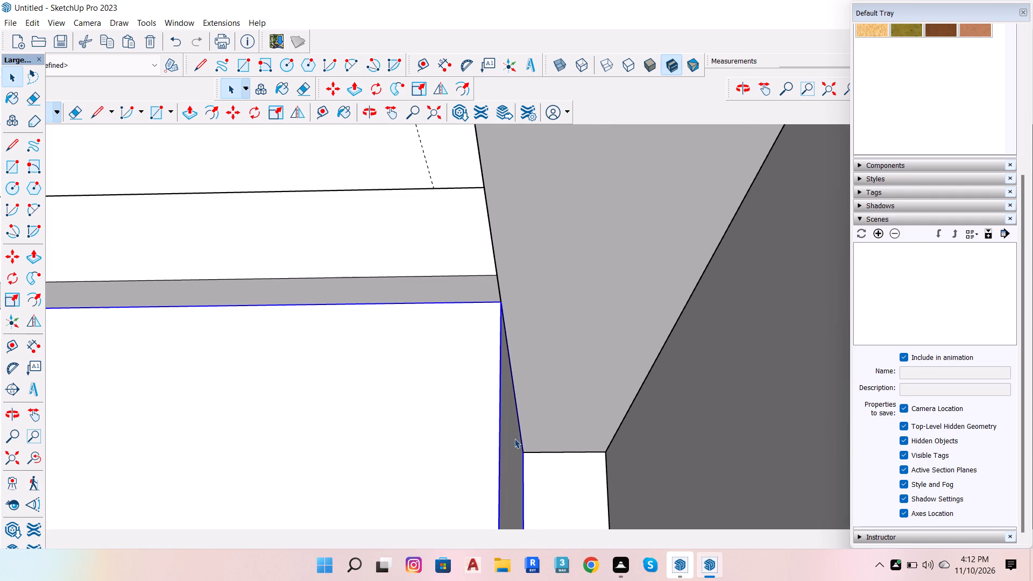
double_click(514, 438)
left_click(514, 447)
scroll(514, 457, "down", 5)
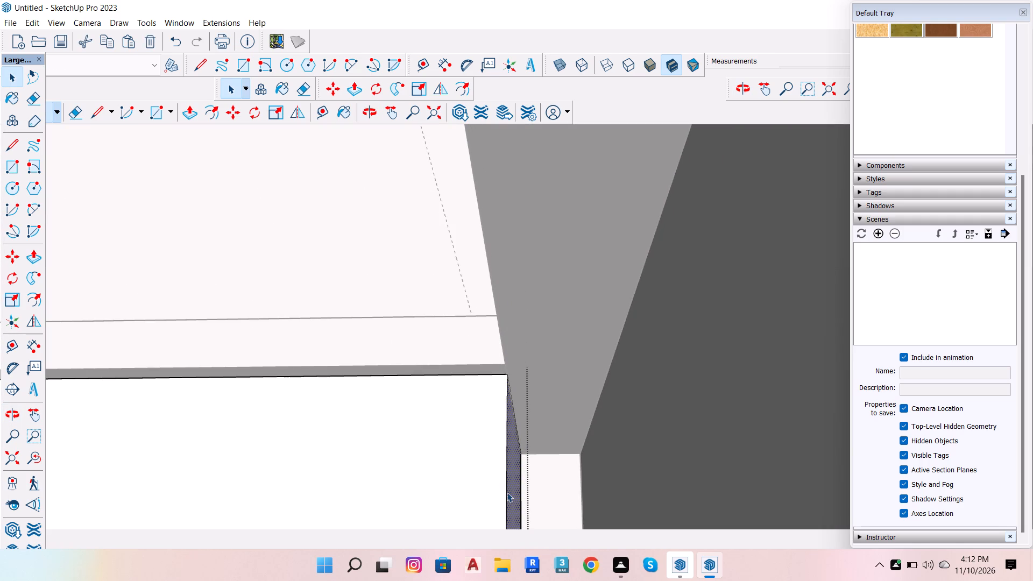
key("p")
left_click(507, 496)
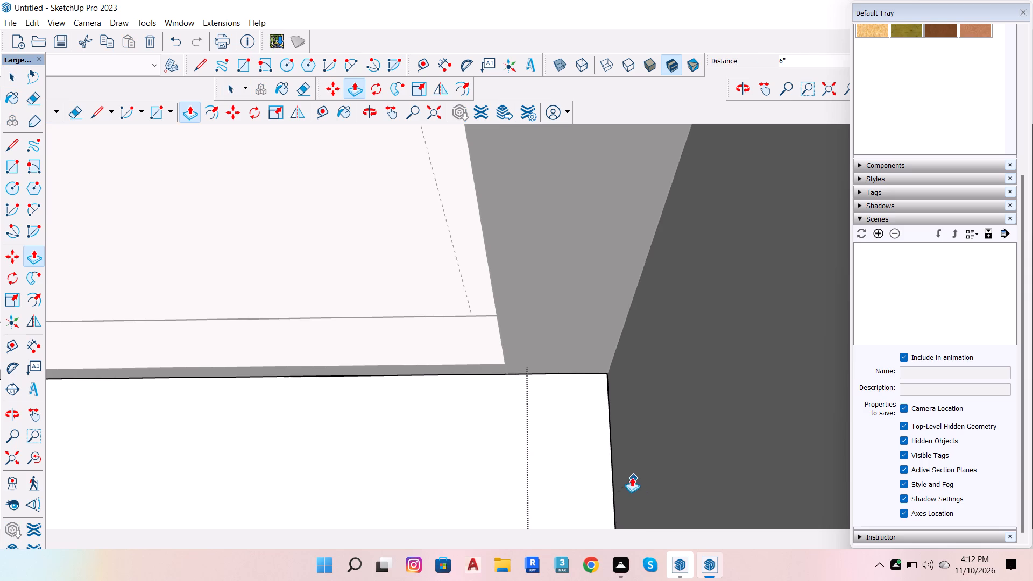
left_click(609, 420)
scroll(637, 369, "down", 13)
key("space")
scroll(562, 375, "down", 15)
Open the base slab group beneath the back counter body and Push/Pull its end face 6" to meet the side counter body.
scroll(511, 423, "up", 7)
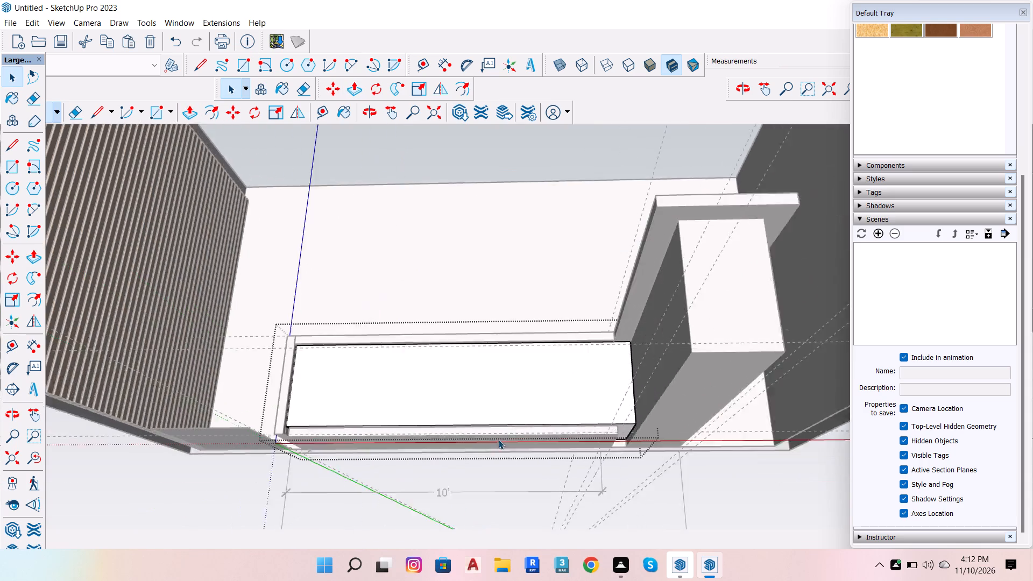
scroll(498, 440, "up", 1)
scroll(649, 477, "up", 14)
scroll(671, 446, "up", 8)
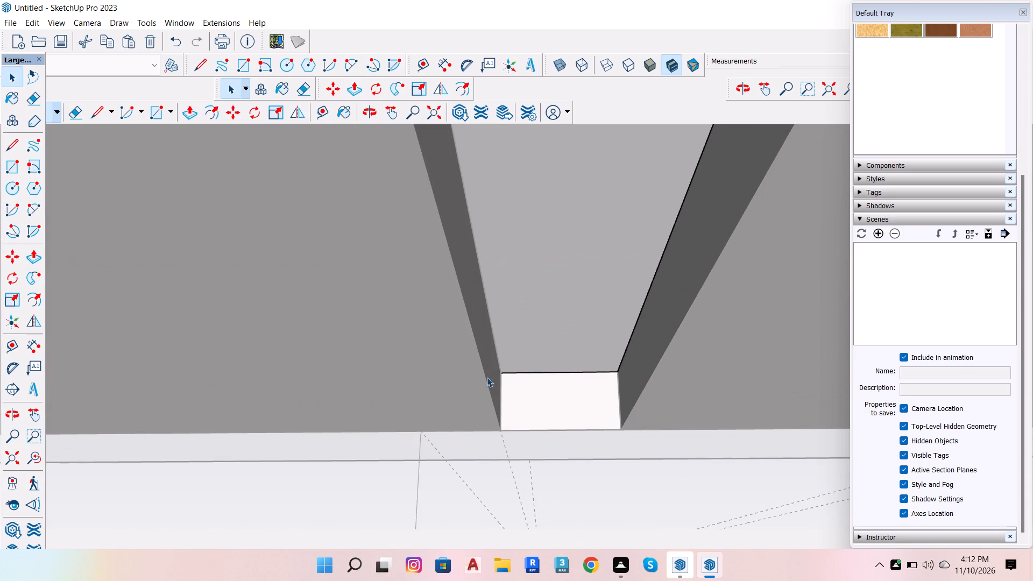
scroll(600, 412, "down", 20)
scroll(600, 412, "down", 1)
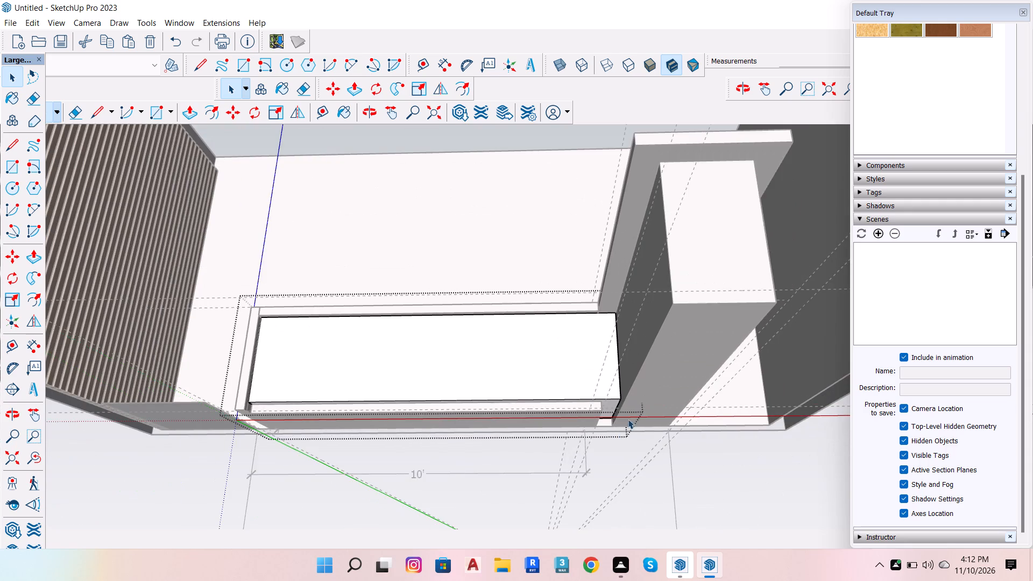
scroll(628, 416, "up", 12)
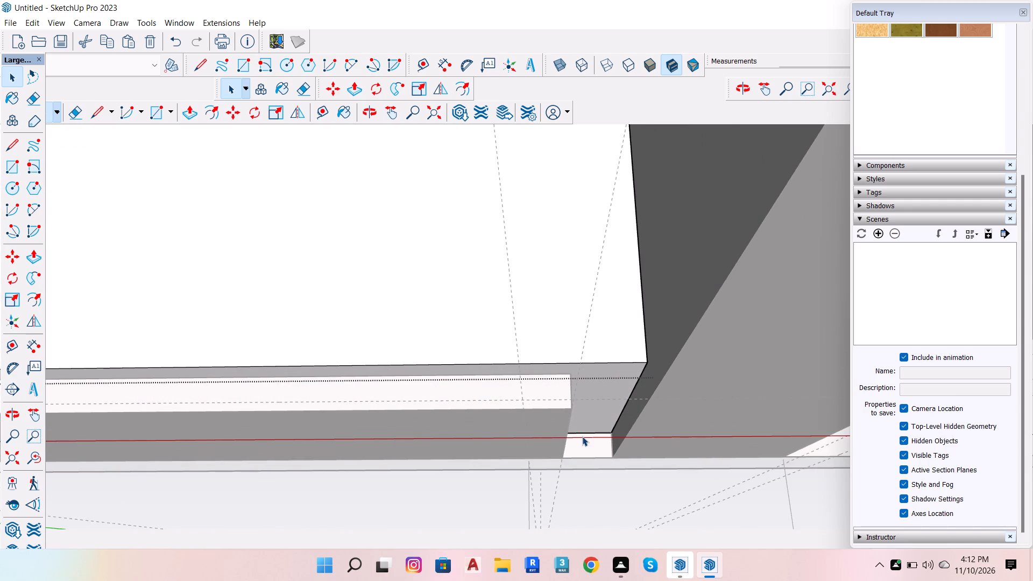
scroll(623, 429, "up", 5)
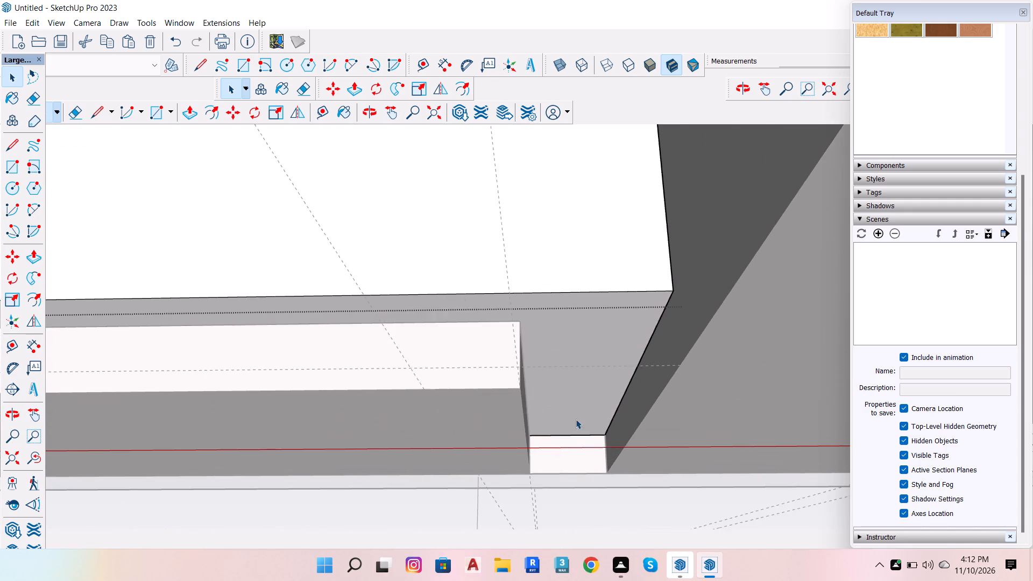
scroll(568, 422, "up", 7)
left_click(484, 451)
double_click(464, 463)
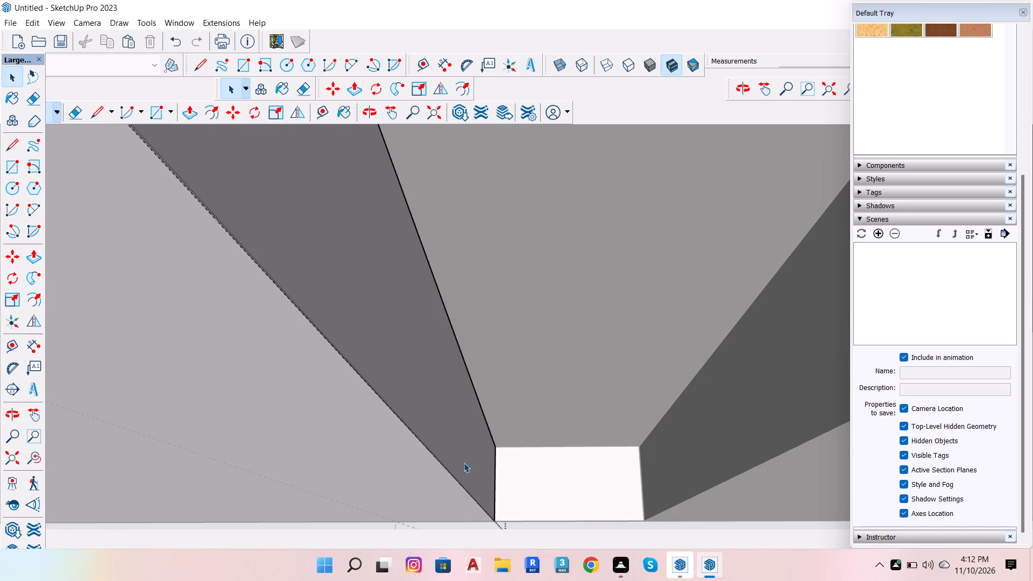
left_click(464, 463)
left_click(464, 463)
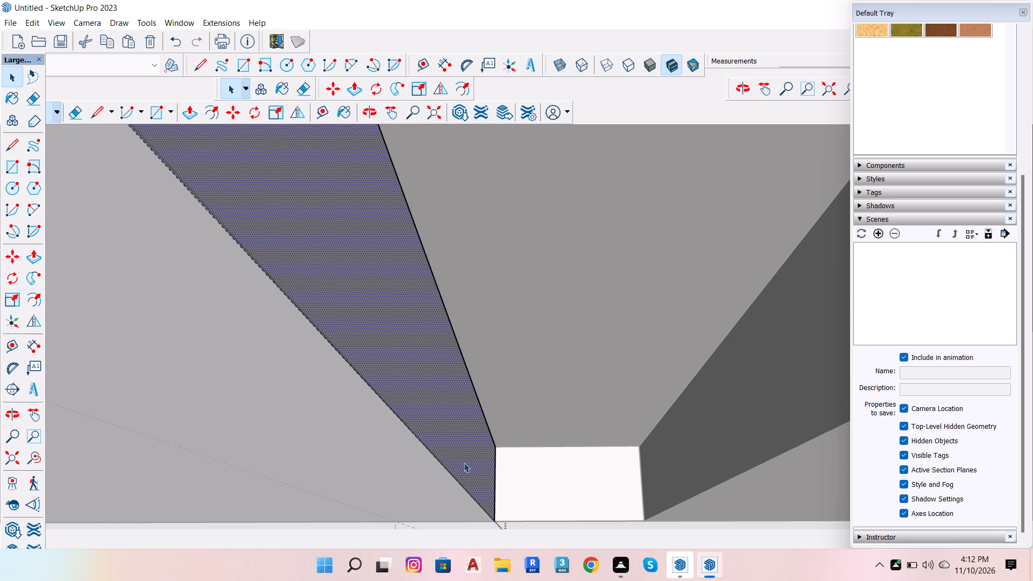
key("p")
left_click(464, 463)
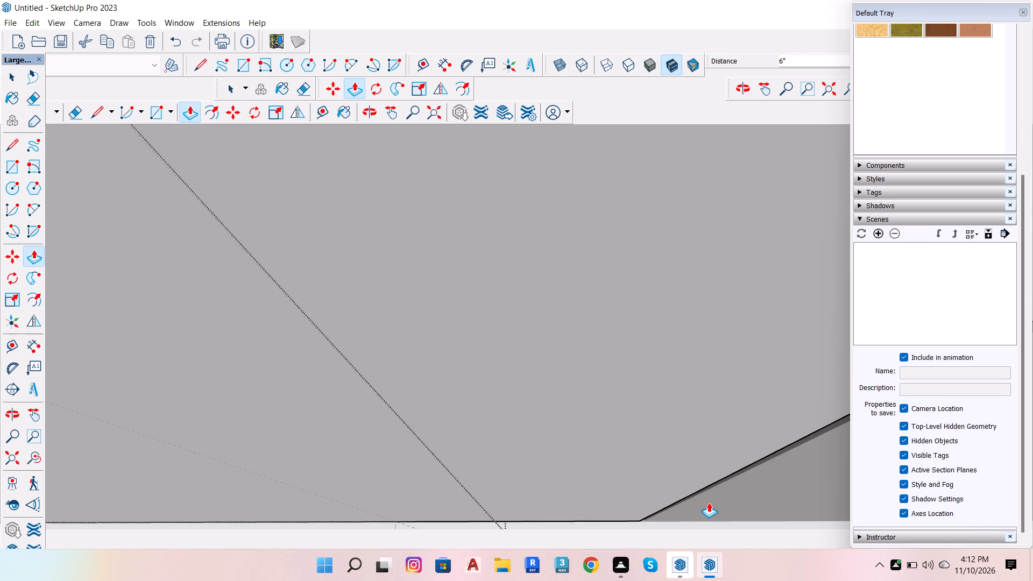
left_click(707, 491)
key("space")
scroll(657, 421, "down", 16)
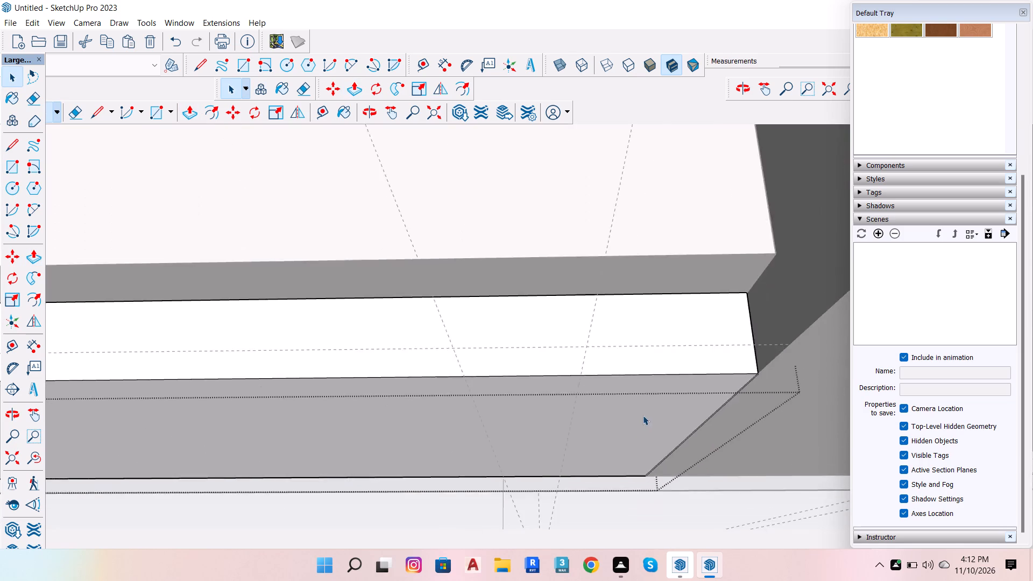
scroll(643, 415, "down", 7)
scroll(763, 414, "down", 7)
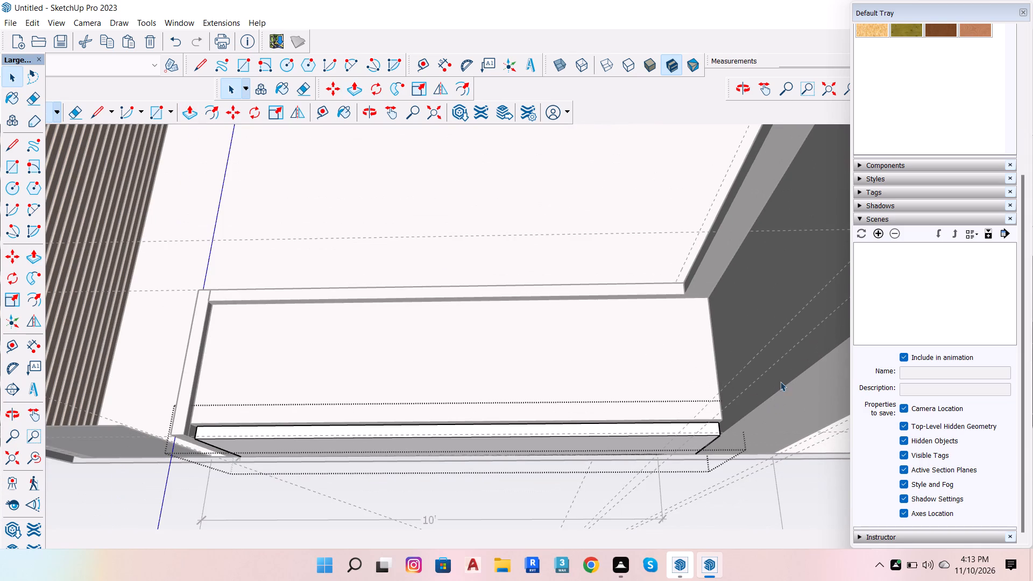
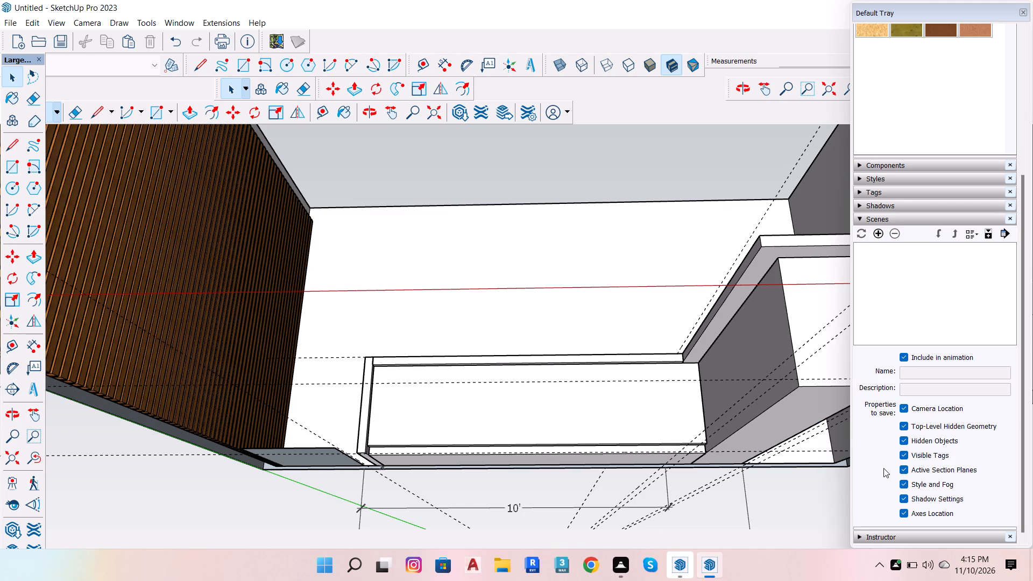
Examine the slatted wall, counter and wall undersides of the room model from several angles.
scroll(814, 417, "down", 6)
scroll(905, 384, "up", 5)
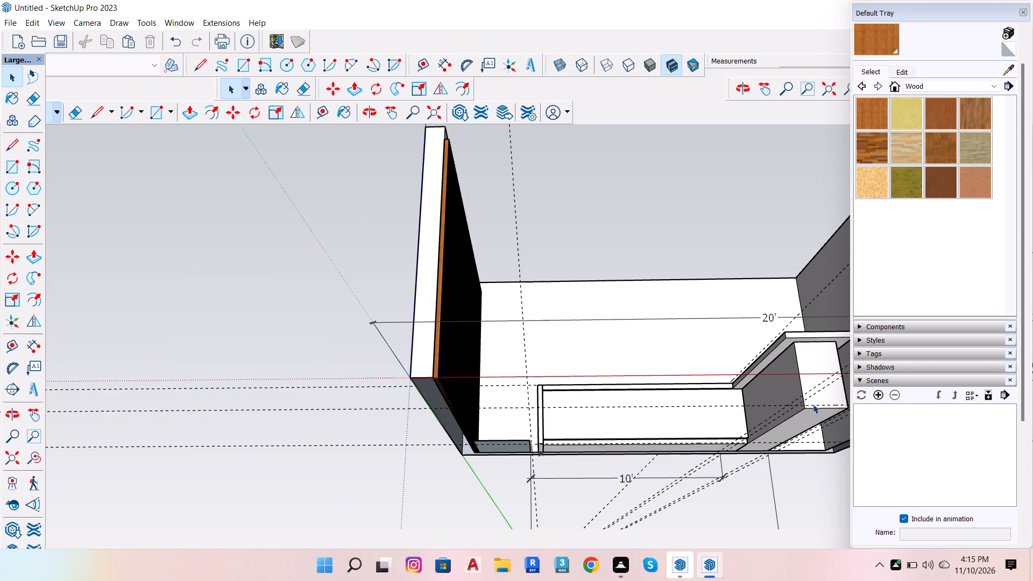
scroll(182, 239, "down", 6)
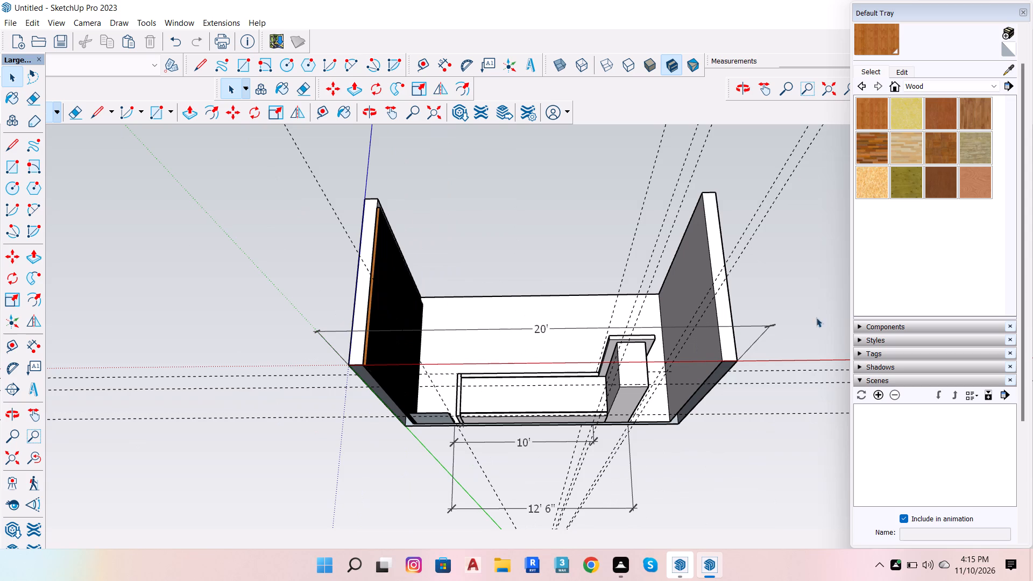
key("o")
left_click_drag(779, 268, 615, 239)
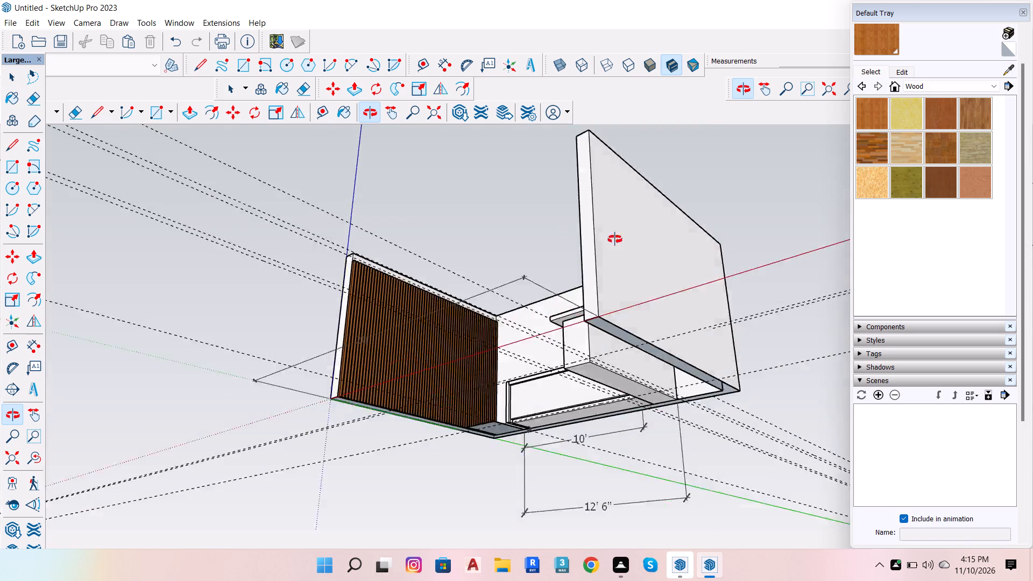
left_click_drag(615, 239, 687, 172)
scroll(594, 317, "up", 7)
key("space")
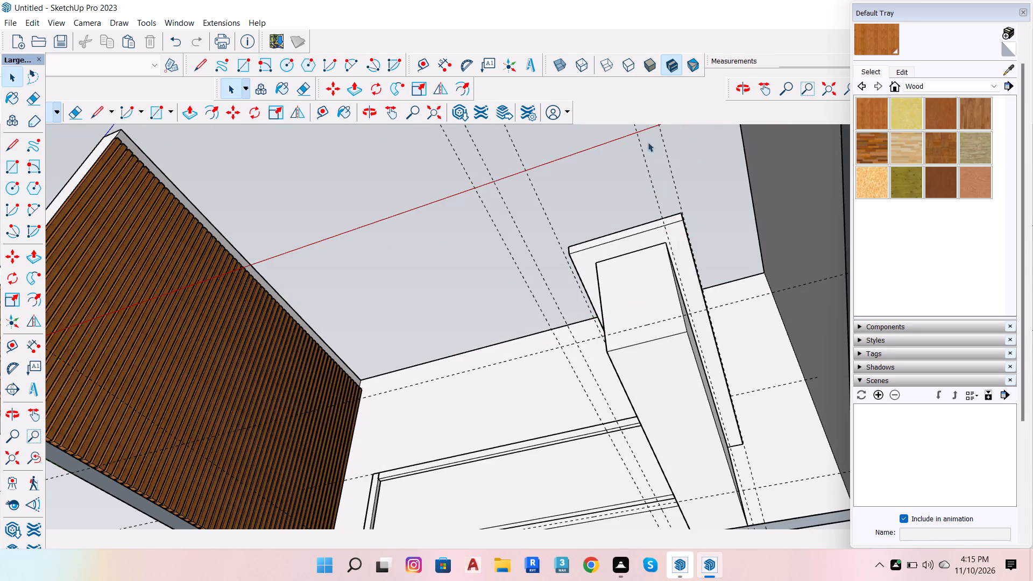
scroll(520, 265, "down", 7)
scroll(775, 313, "down", 5)
scroll(367, 353, "up", 5)
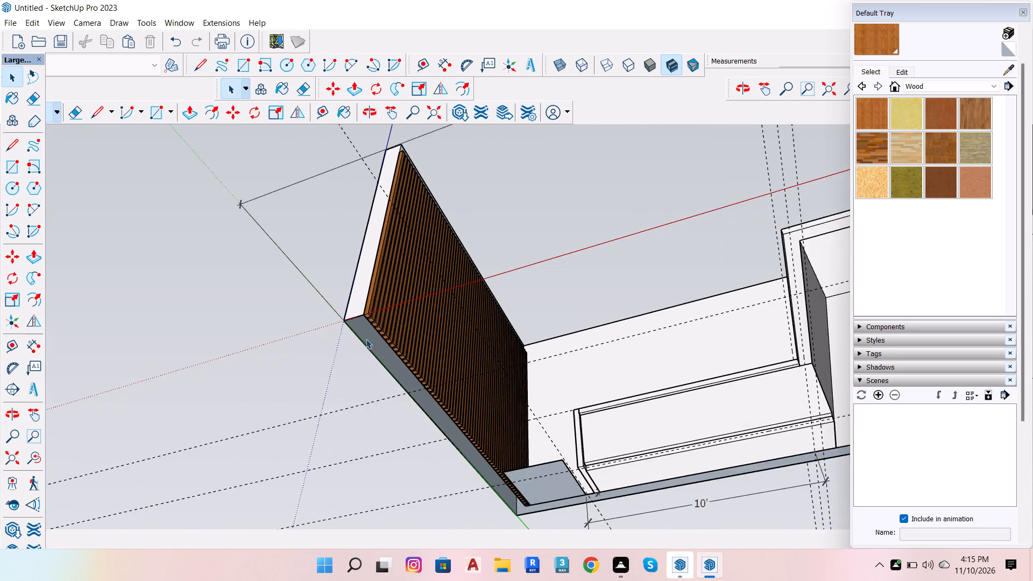
scroll(359, 323, "up", 11)
scroll(433, 321, "down", 13)
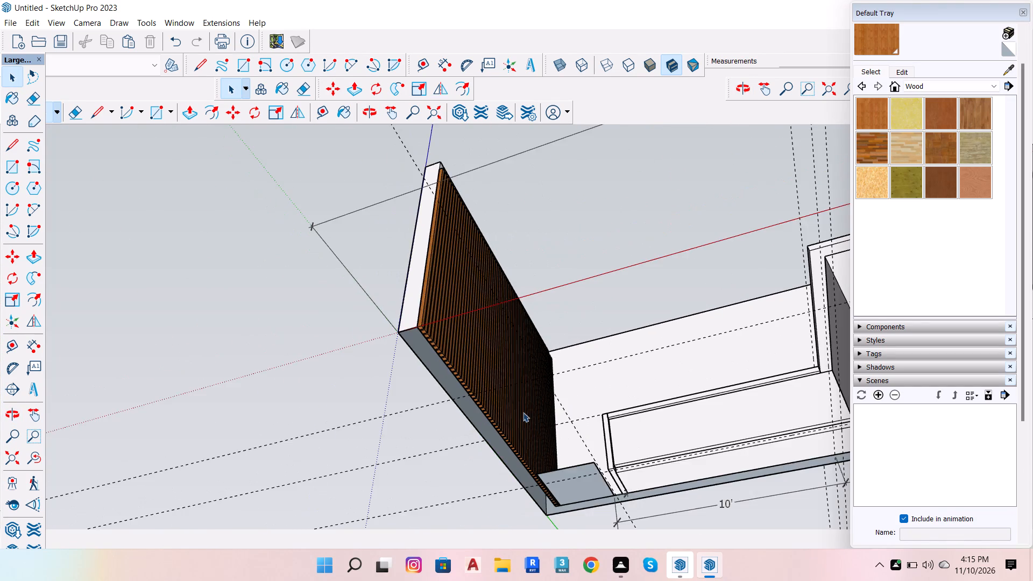
Draw a 9" line across the bottom front edge of the plain side wall opposite the slatted wall, closing its underside.
scroll(523, 415, "down", 6)
scroll(823, 424, "up", 6)
scroll(697, 277, "up", 4)
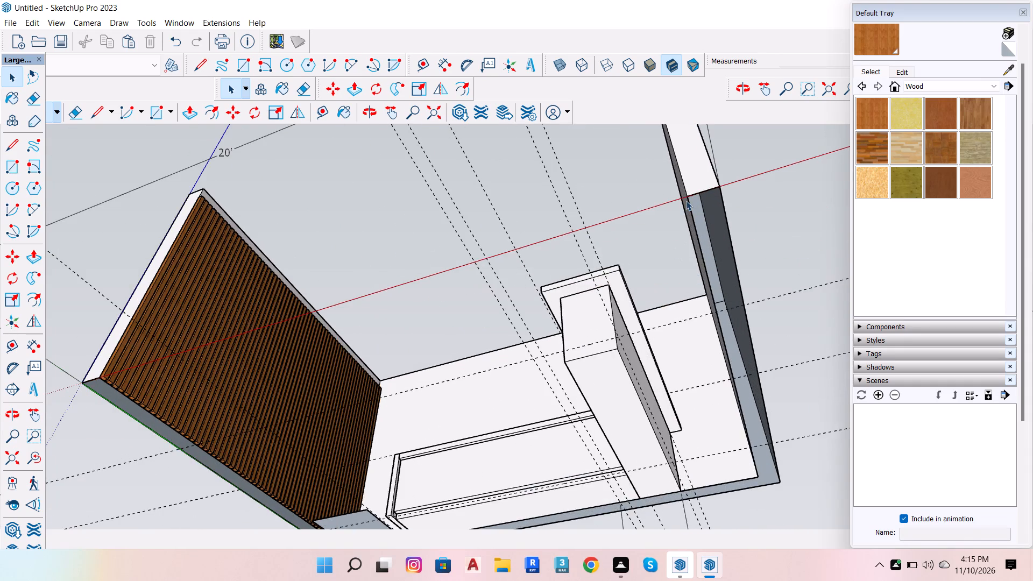
scroll(686, 201, "up", 5)
key("l")
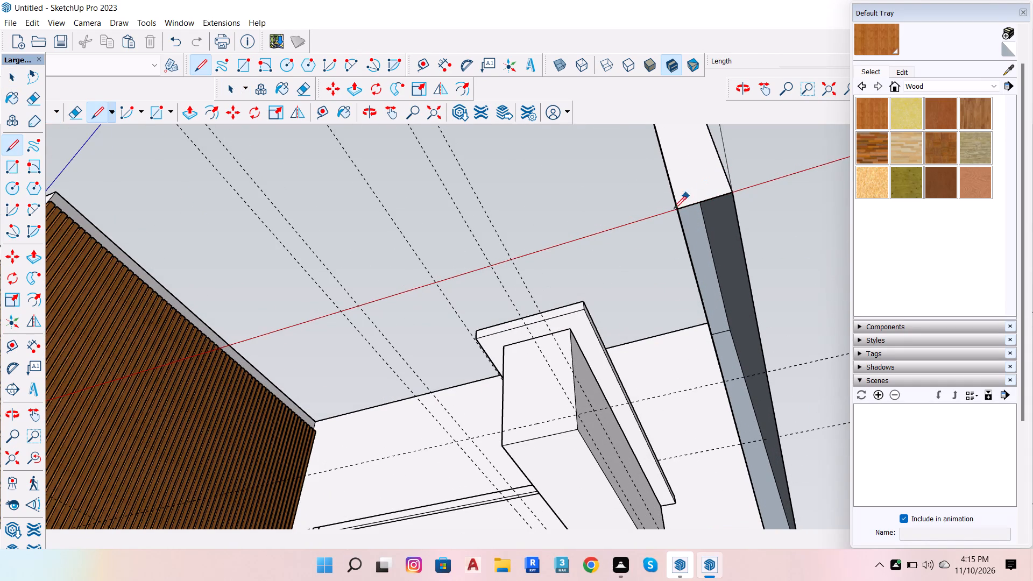
left_click(675, 212)
left_click(733, 195)
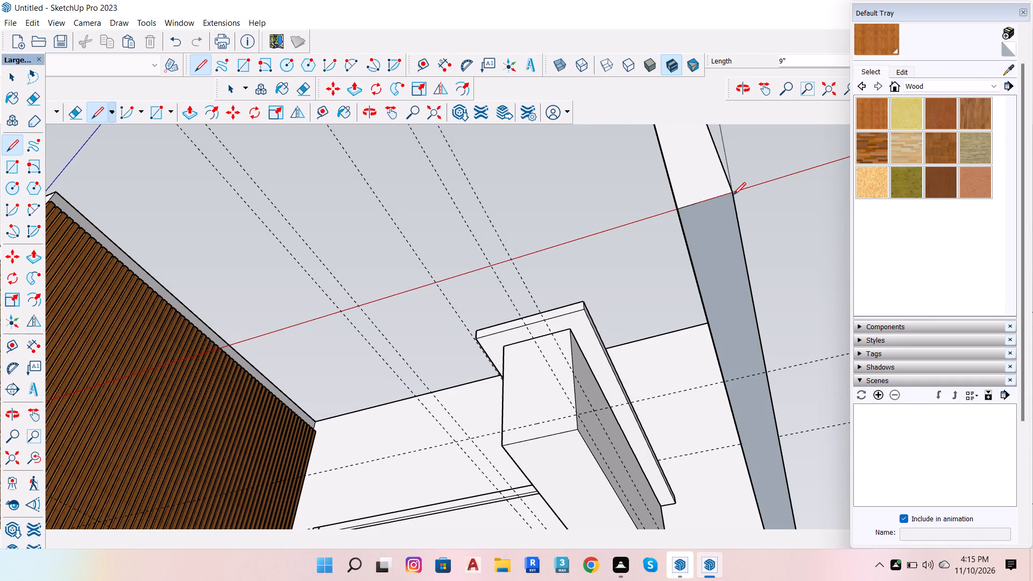
scroll(728, 200, "down", 12)
key("space")
Show the V-Ray Lights tools.
scroll(568, 259, "up", 3)
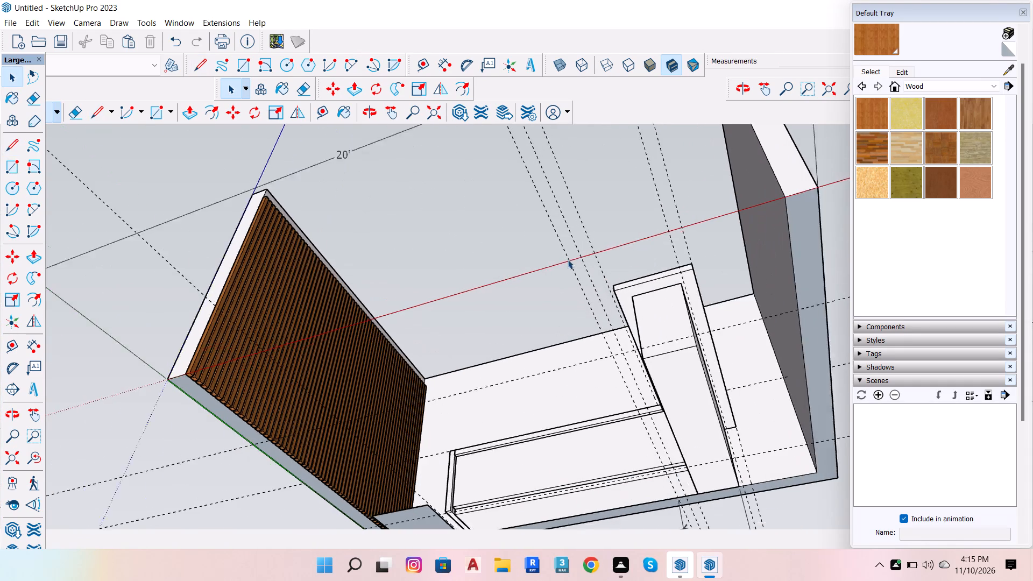
scroll(568, 259, "up", 2)
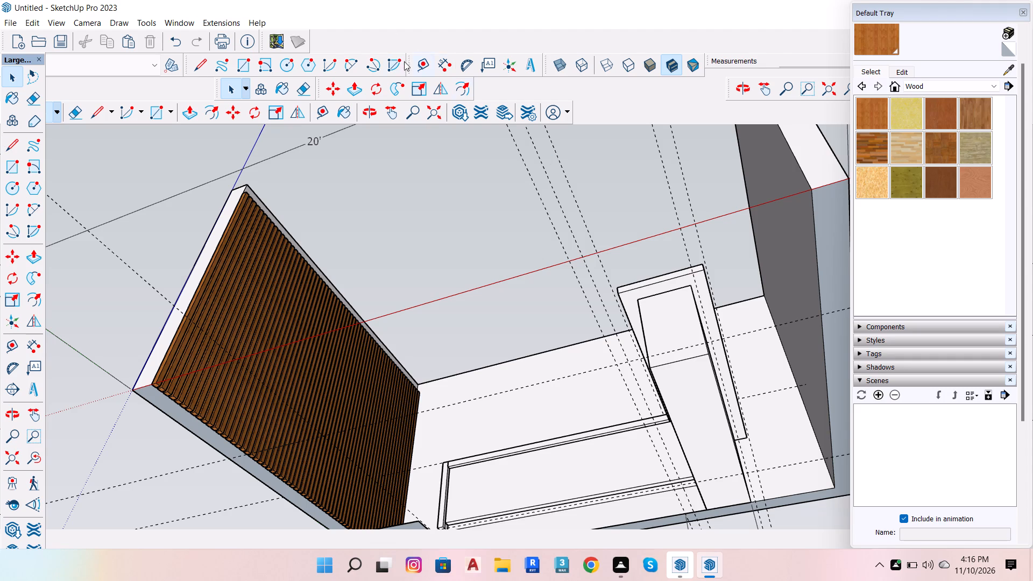
right_click(538, 86)
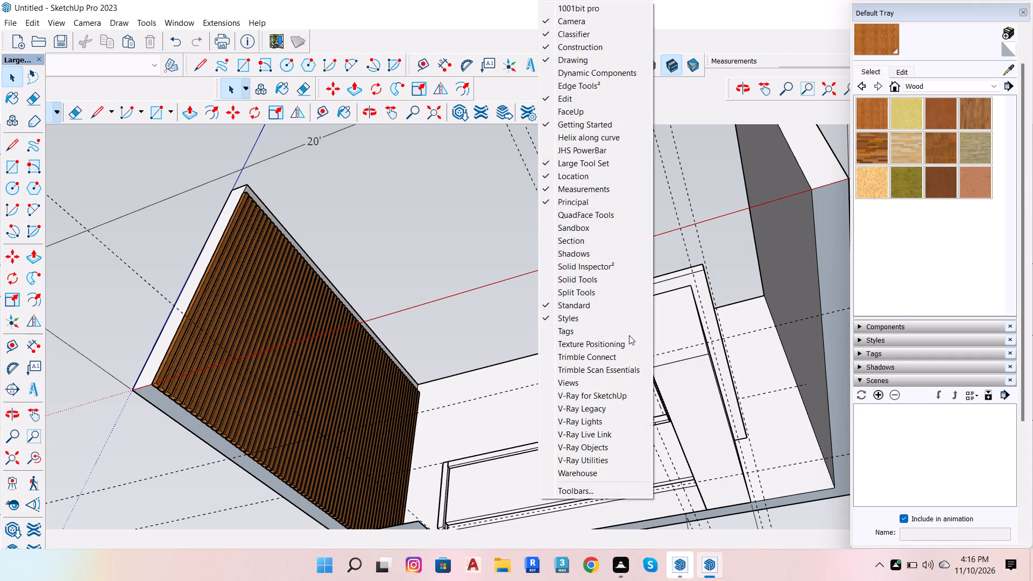
left_click(607, 422)
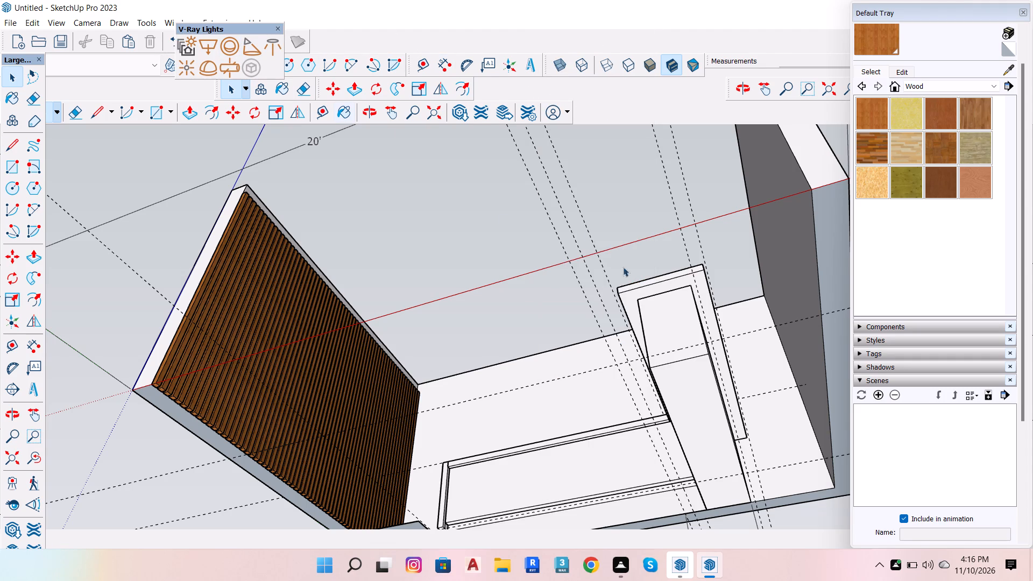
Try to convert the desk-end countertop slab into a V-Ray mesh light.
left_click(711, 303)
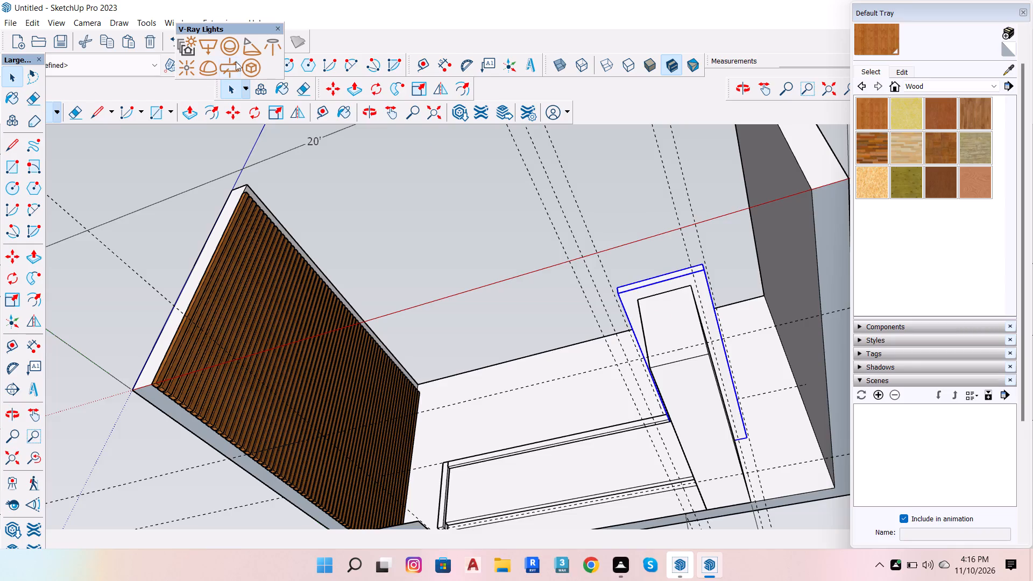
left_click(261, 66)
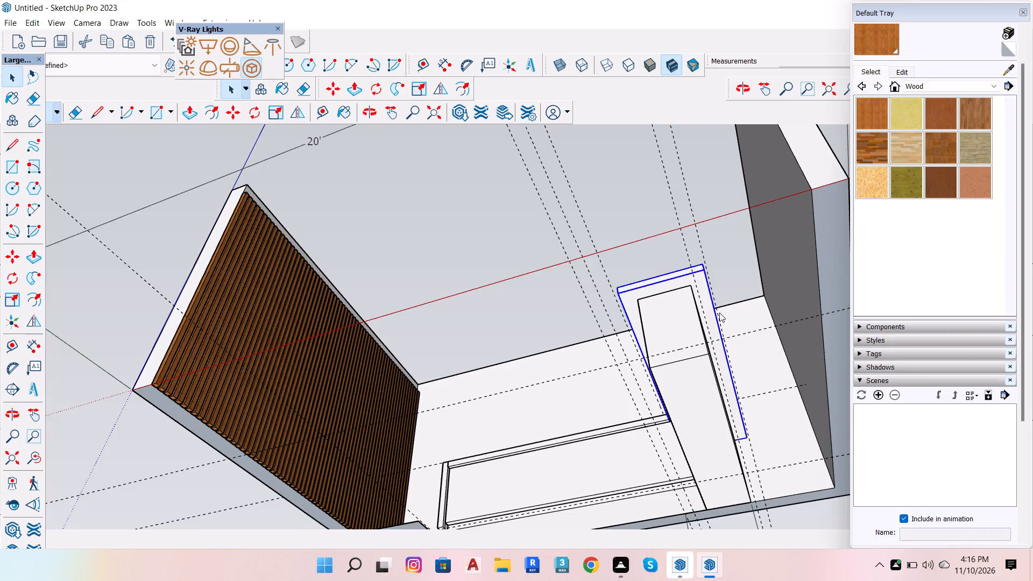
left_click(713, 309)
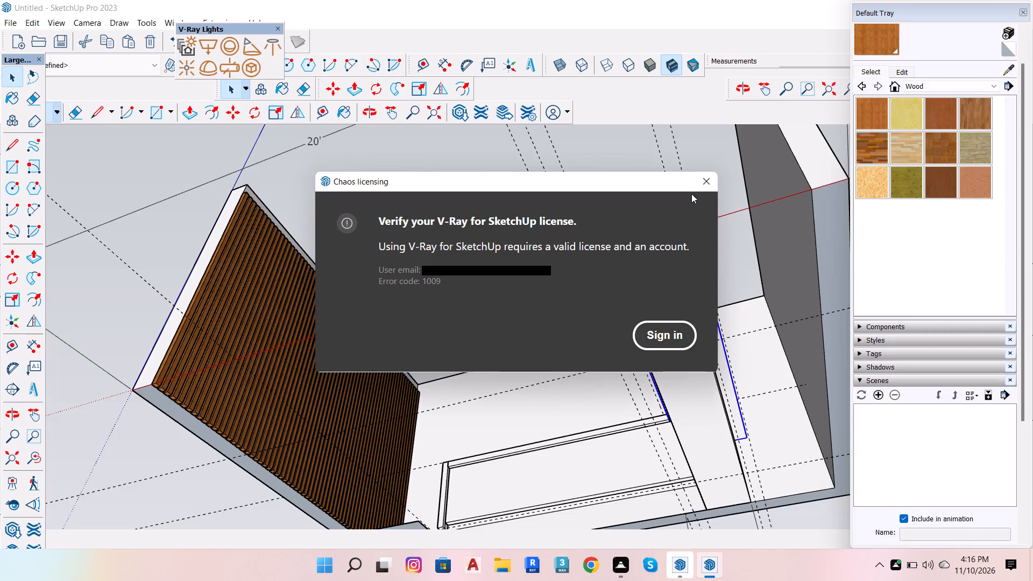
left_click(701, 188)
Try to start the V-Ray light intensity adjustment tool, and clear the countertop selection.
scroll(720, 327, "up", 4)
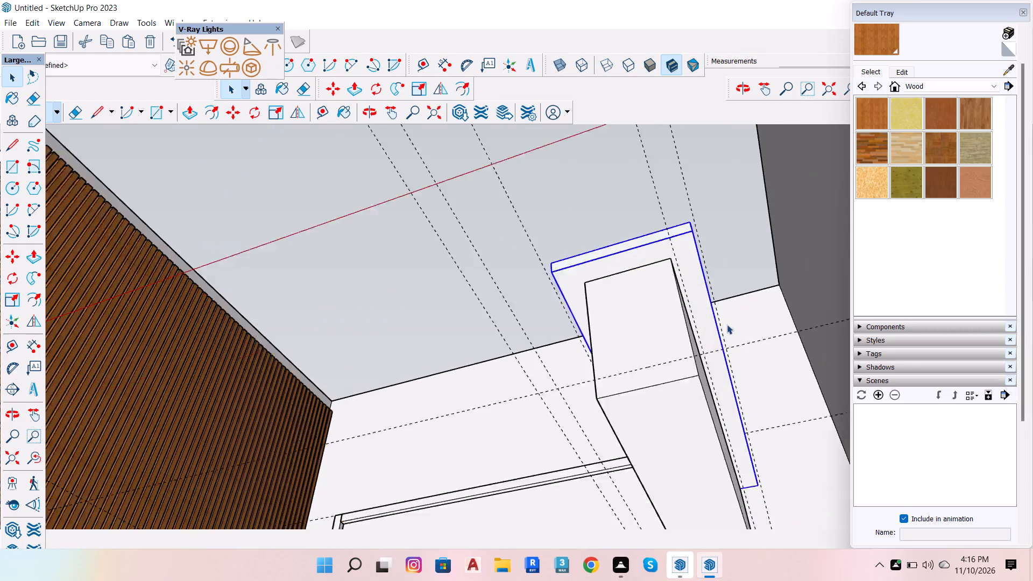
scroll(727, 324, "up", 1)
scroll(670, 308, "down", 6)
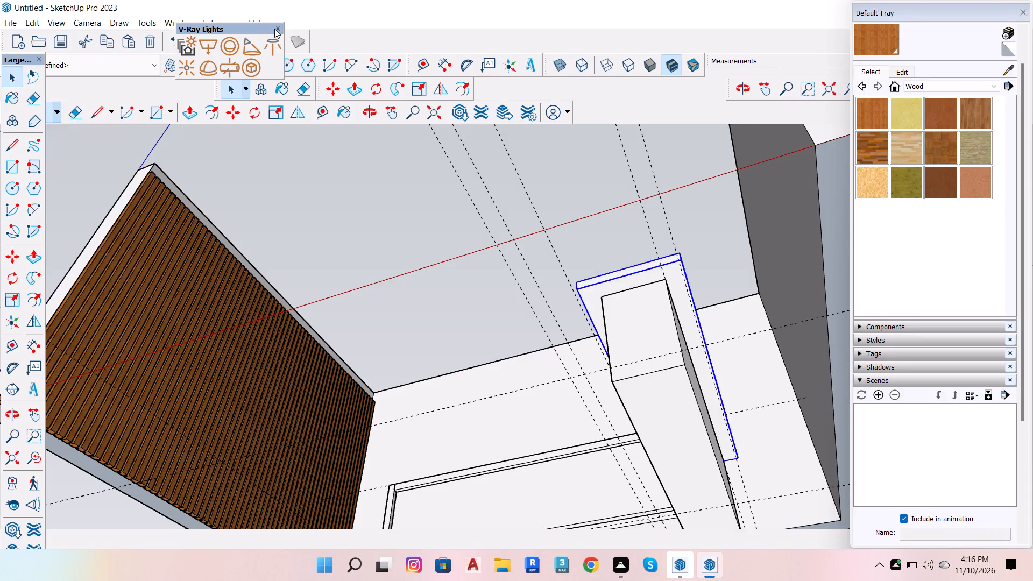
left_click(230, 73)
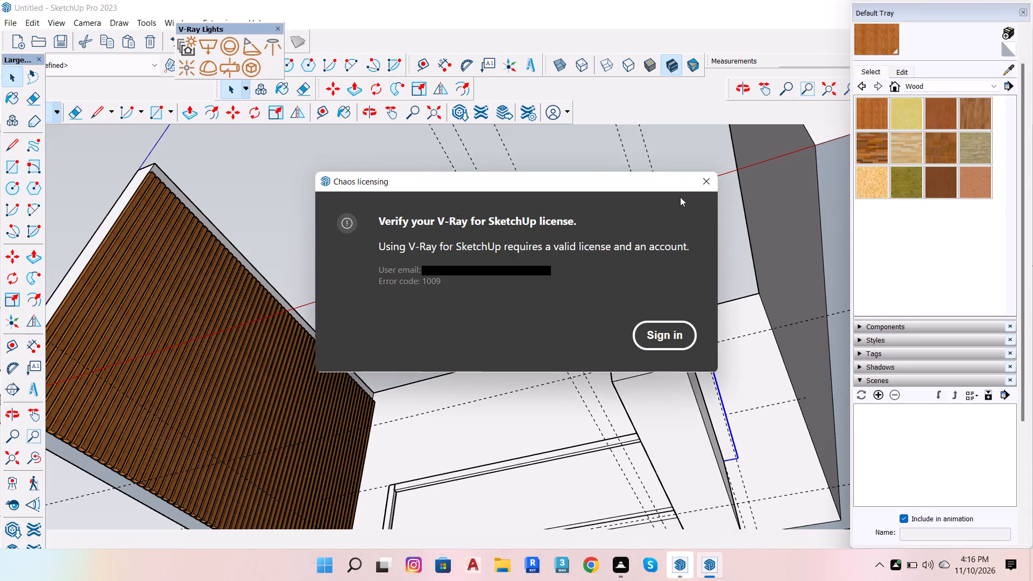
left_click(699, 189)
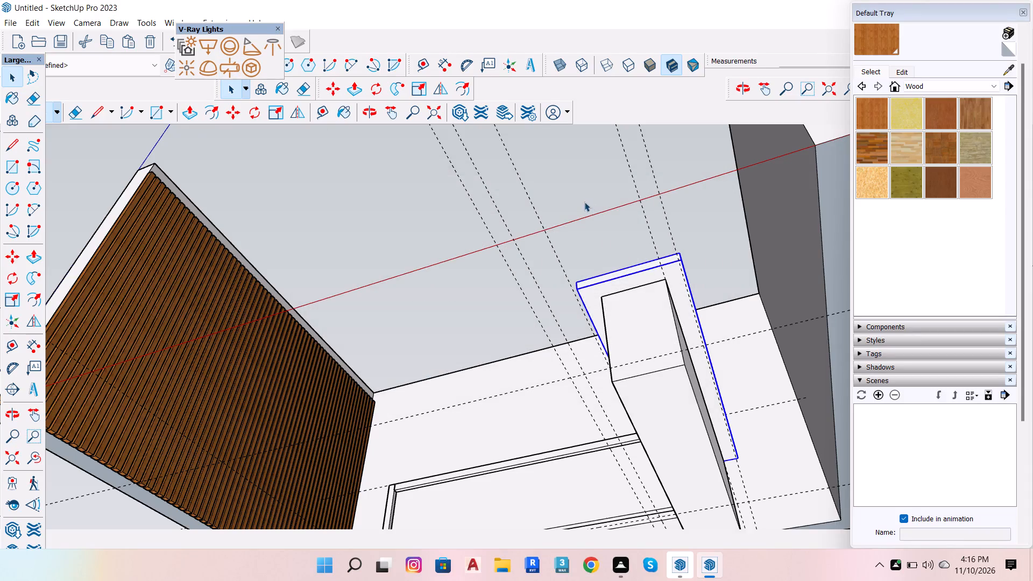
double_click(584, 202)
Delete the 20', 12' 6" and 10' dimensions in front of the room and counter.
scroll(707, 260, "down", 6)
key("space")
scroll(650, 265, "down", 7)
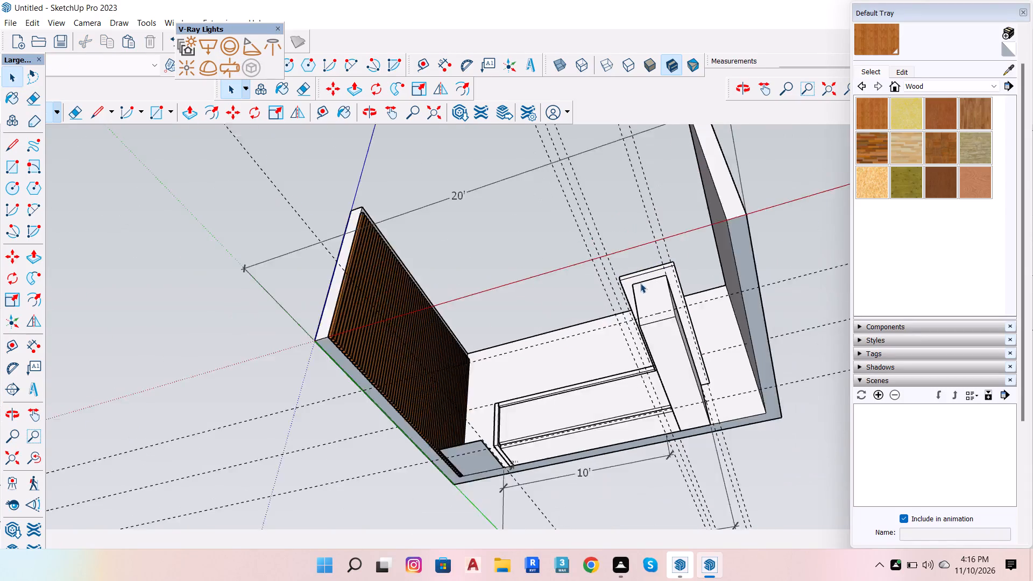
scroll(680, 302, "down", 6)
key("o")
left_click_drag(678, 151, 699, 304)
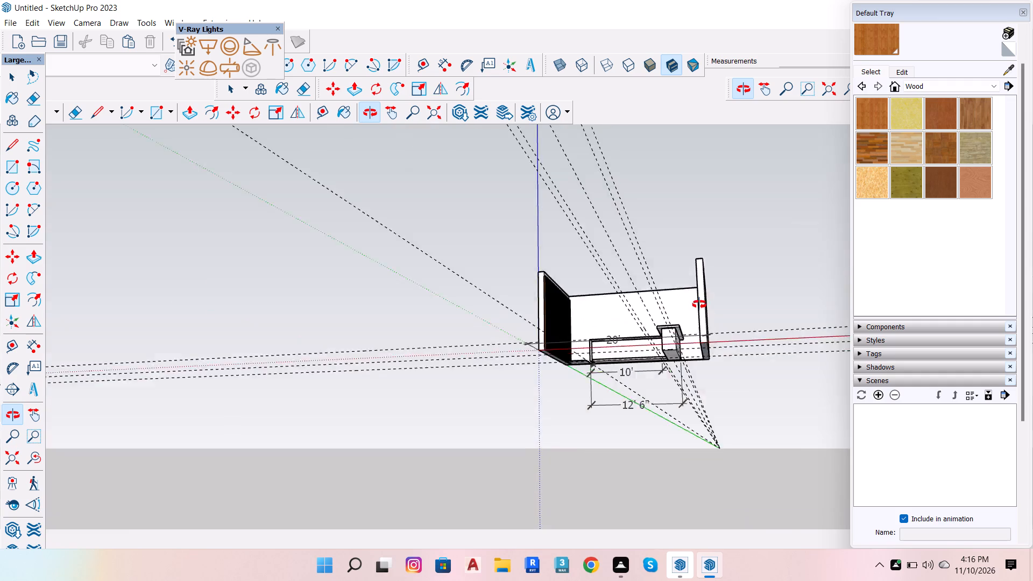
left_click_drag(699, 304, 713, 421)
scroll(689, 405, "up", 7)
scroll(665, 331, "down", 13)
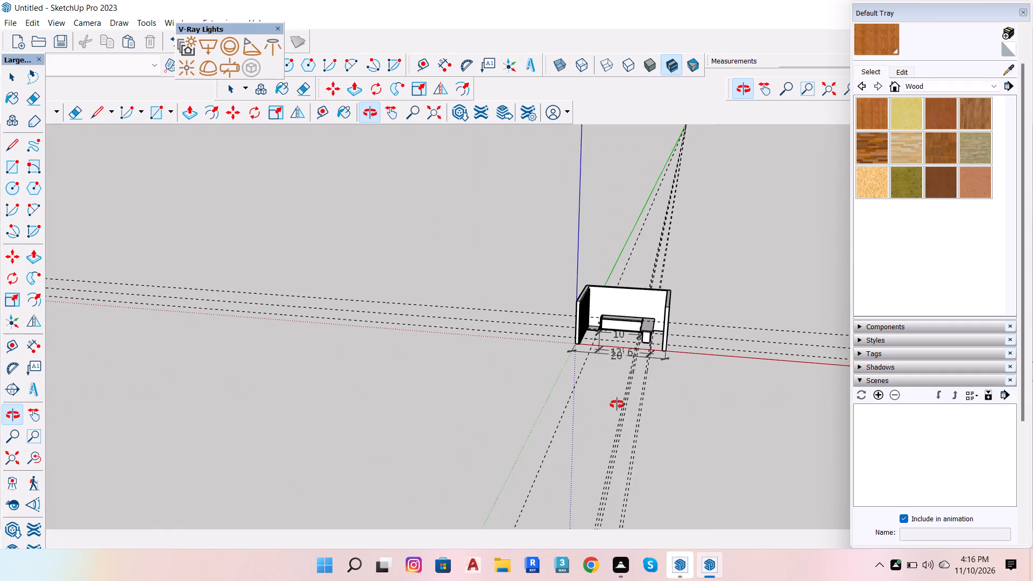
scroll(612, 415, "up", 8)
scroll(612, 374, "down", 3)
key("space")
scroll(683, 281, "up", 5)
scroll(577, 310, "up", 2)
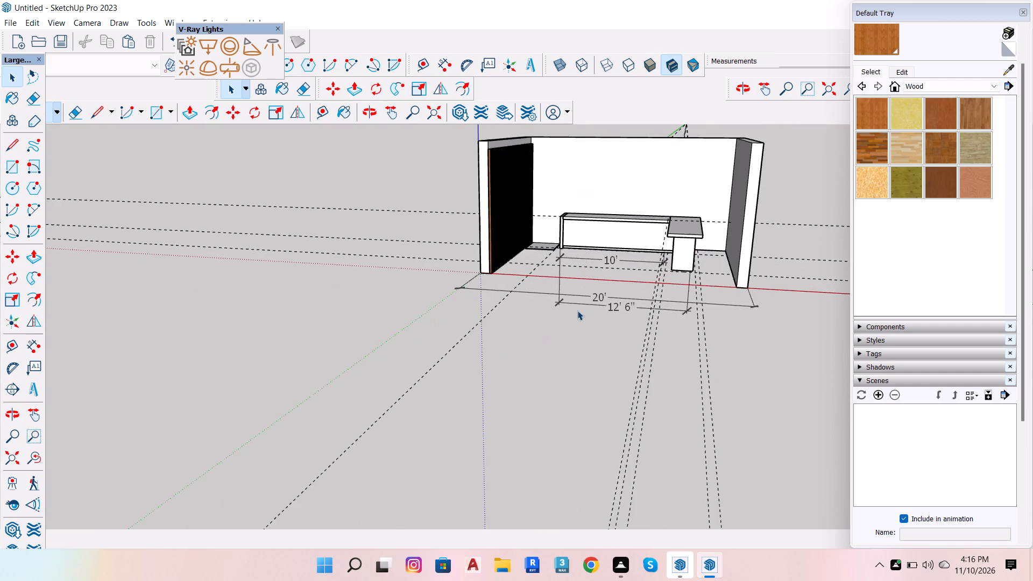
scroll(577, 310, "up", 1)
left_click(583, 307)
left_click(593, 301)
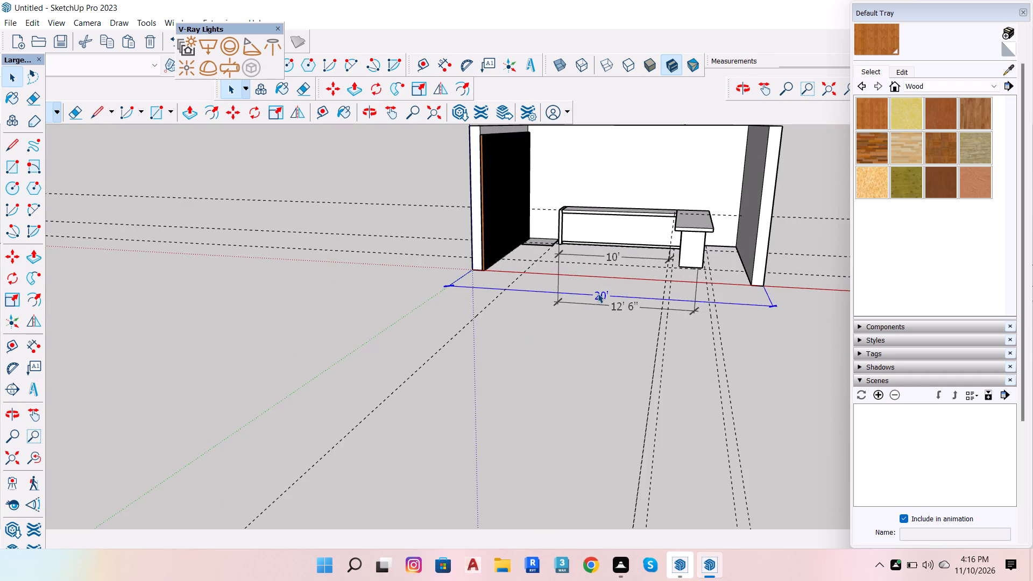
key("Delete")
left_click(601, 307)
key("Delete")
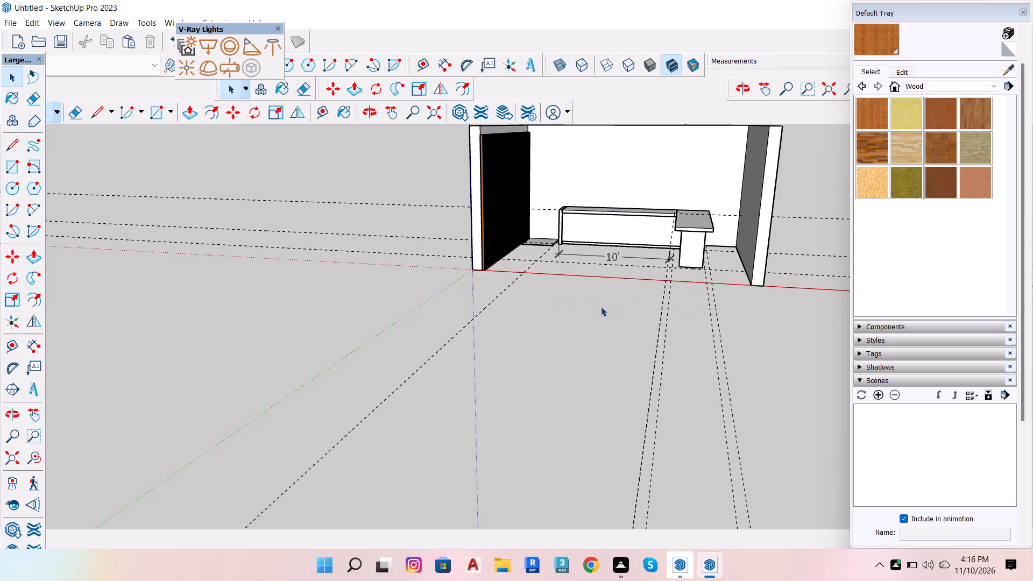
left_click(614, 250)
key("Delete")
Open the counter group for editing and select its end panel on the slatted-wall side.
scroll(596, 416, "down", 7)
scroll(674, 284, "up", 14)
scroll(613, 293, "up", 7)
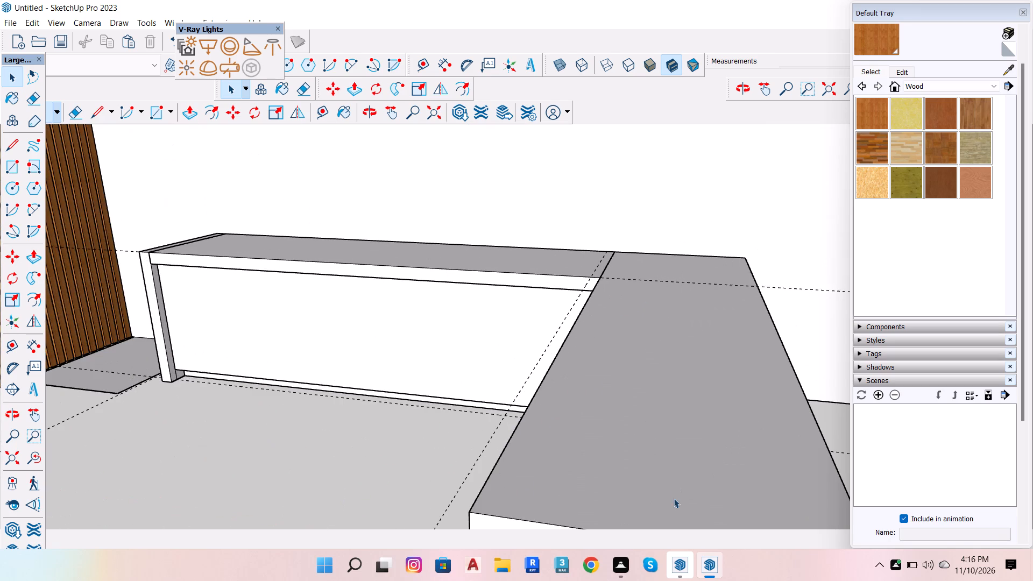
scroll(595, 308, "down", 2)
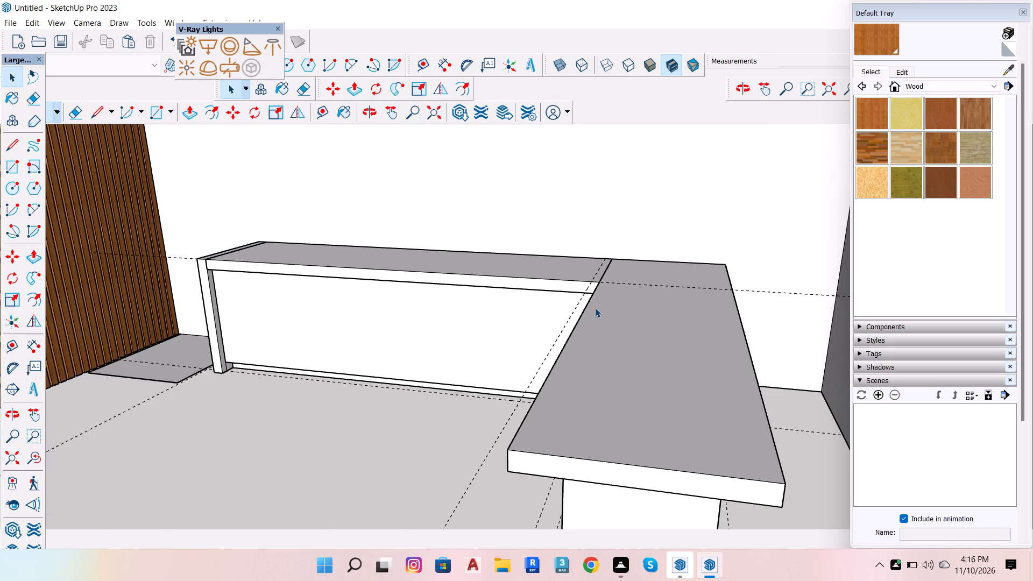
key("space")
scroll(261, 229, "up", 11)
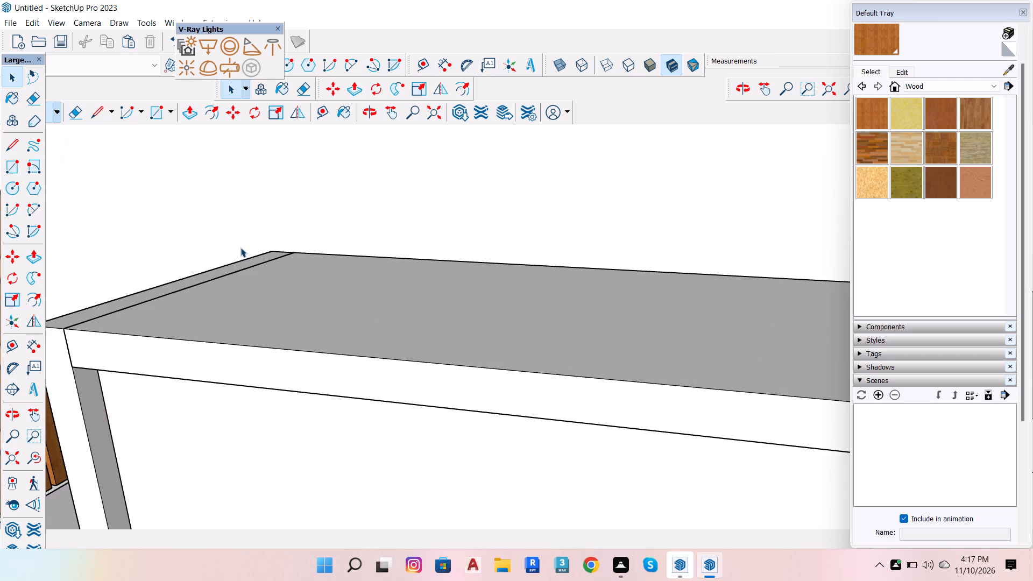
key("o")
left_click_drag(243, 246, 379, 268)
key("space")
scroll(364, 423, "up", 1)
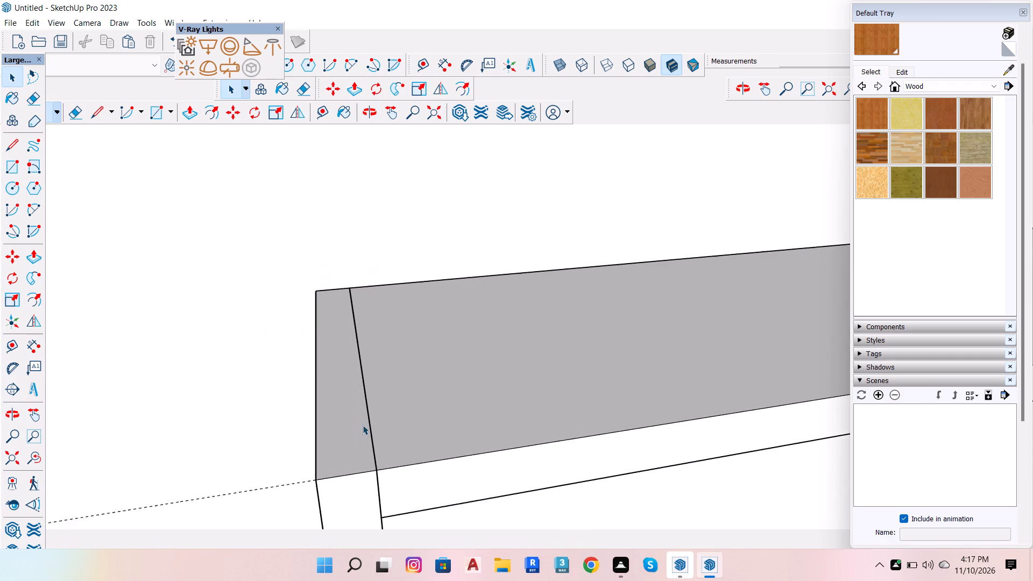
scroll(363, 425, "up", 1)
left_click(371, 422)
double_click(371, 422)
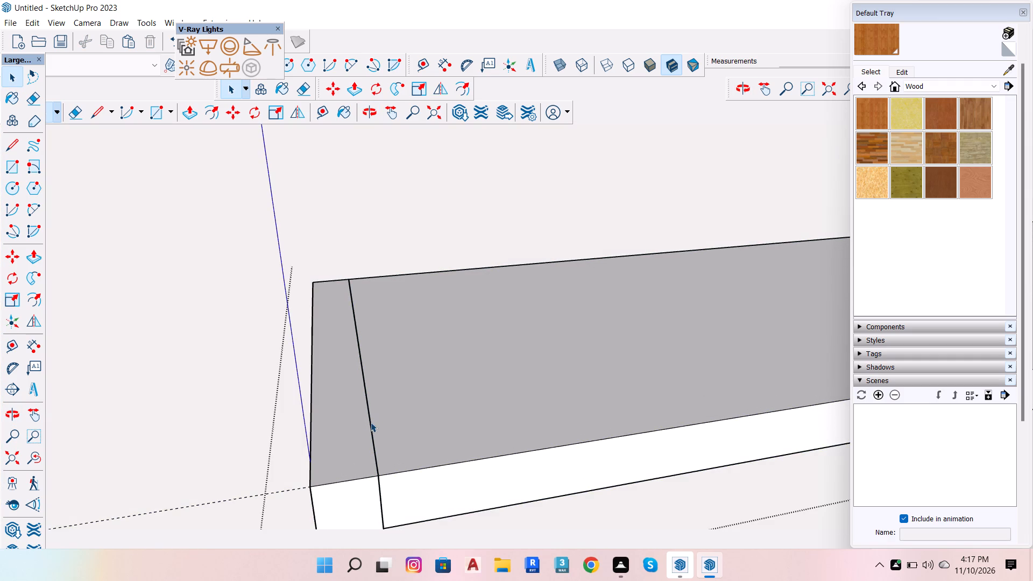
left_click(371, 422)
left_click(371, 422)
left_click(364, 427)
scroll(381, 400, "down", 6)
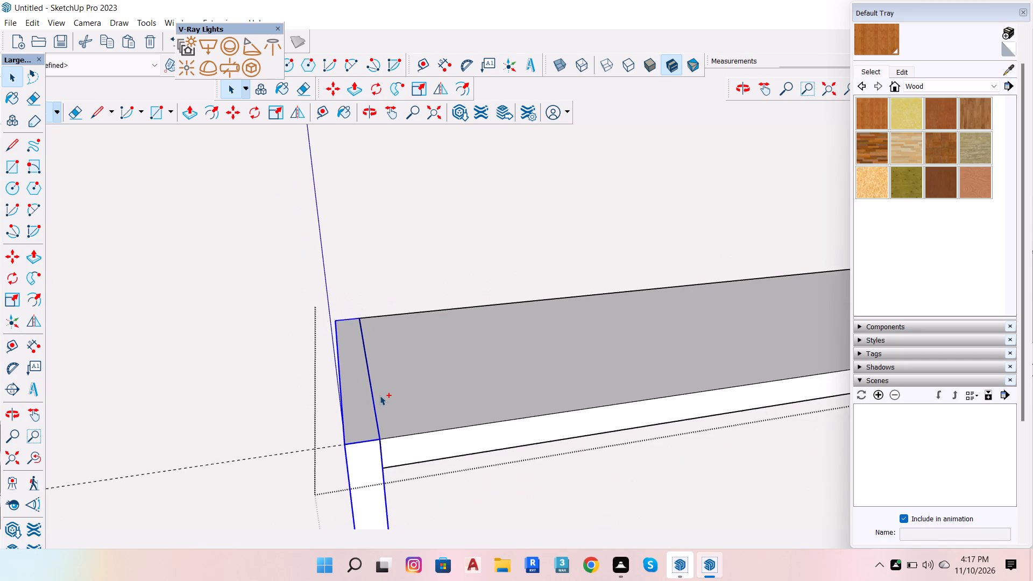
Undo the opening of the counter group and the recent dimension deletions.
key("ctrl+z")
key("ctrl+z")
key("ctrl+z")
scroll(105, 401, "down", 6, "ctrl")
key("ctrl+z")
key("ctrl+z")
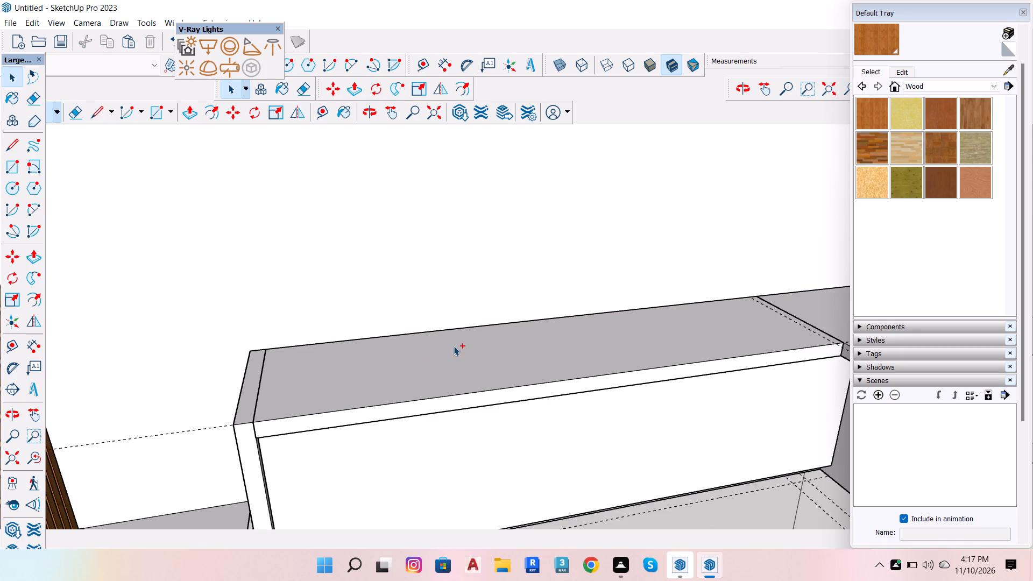
Undo the earlier counter modelling back to before the main countertop's thickness and end leg were extruded.
key("ctrl+z")
key("ctrl+z")
key("ctrl+z")
key("ctrl+z")
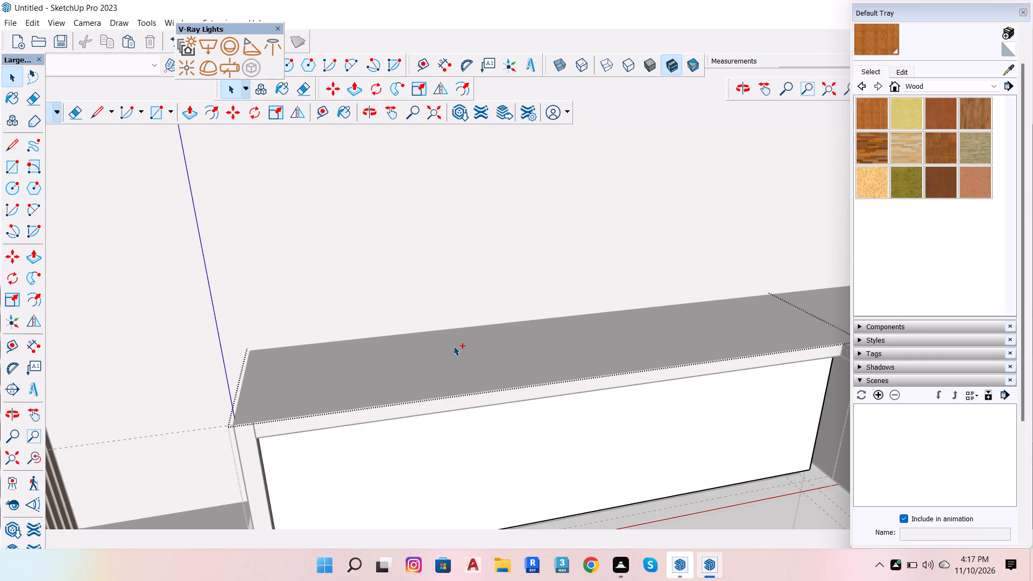
key("ctrl+z")
key("ctrl+z")
key("ctrl+z")
key("ctrl+z")
scroll(430, 345, "down", 4, "ctrl")
key("ctrl+z")
key("ctrl+z")
key("ctrl+z")
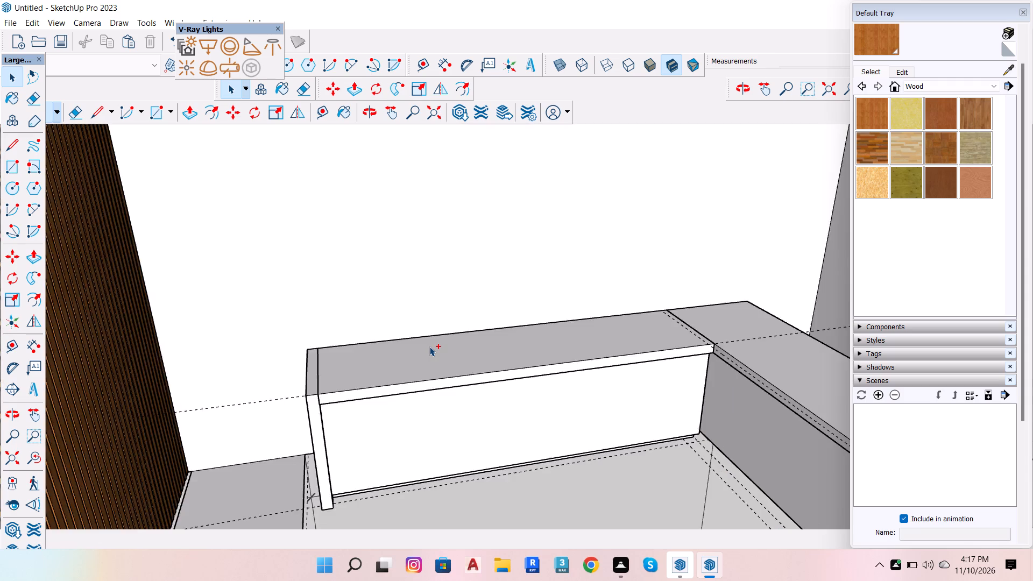
key("ctrl+z")
key("ctrl+z")
key("ctrl+z")
key("ctrl+z")
key("ctrl+z")
key("ctrl+z")
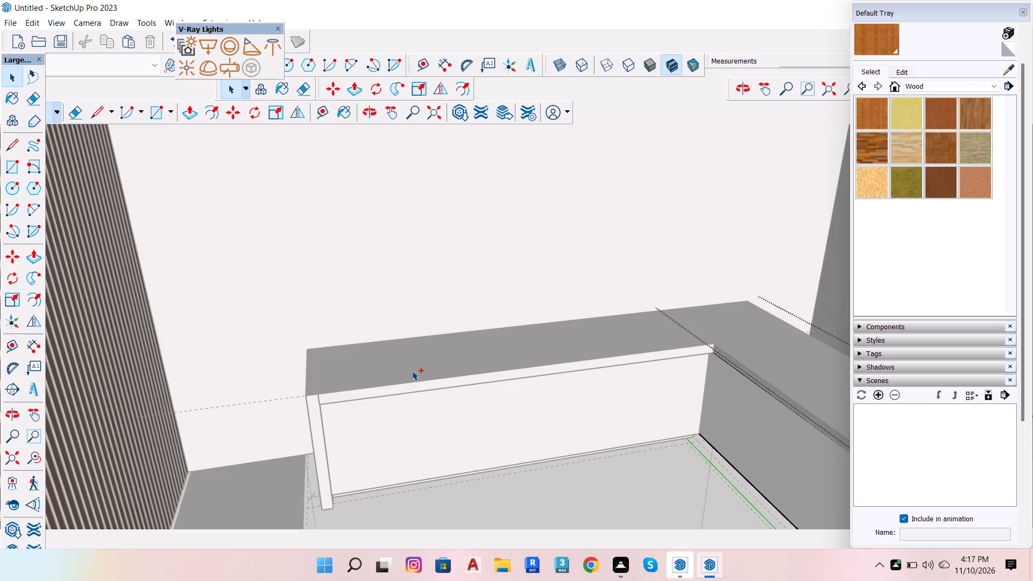
key("ctrl+z")
key("ctrl+z")
key("ctrl+z")
key("ctrl+z")
key("ctrl+z")
key("ctrl+z")
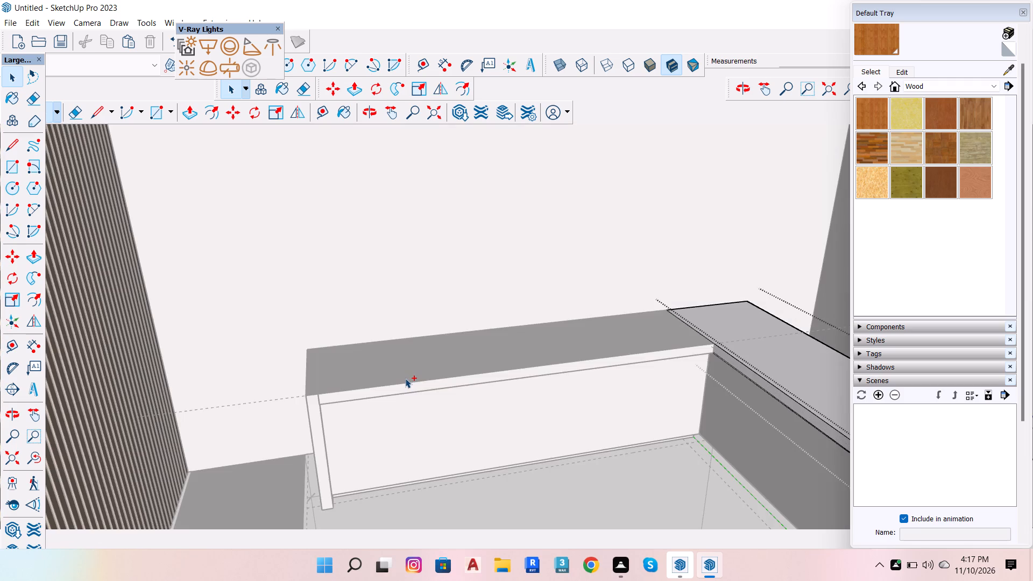
key("ctrl+z")
key("ctrl+z")
key("ctrl+z")
key("ctrl+z")
key("ctrl+z")
key("ctrl+z")
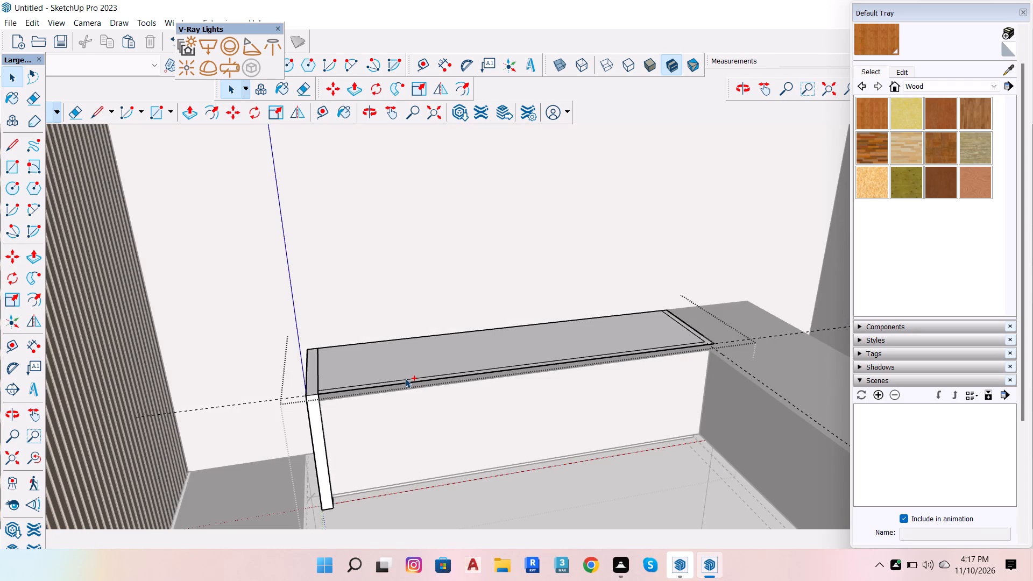
key("ctrl+z")
key("ctrl+z")
key("ctrl+z")
key("ctrl+z")
key("ctrl+z")
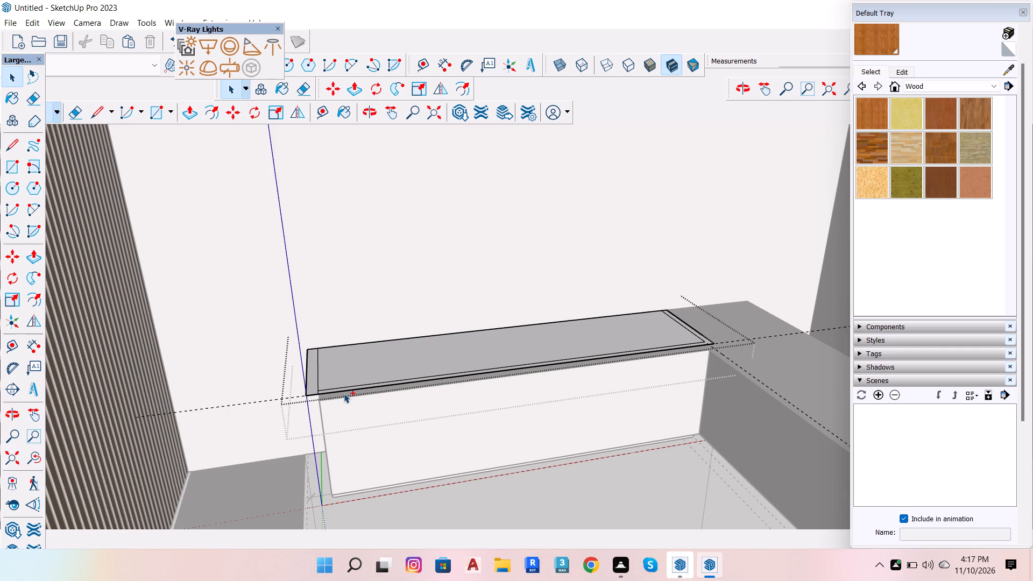
key("ctrl+z")
key("ctrl+z")
Extend the end strip's dividing line to the countertop's front edge and delete the inset line segment crossing the strip.
scroll(316, 402, "up", 4)
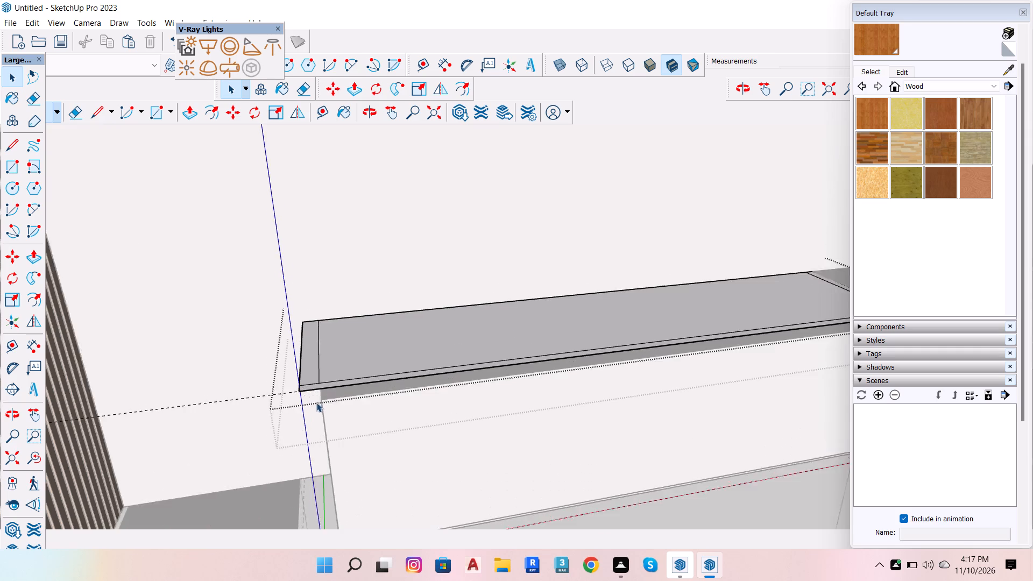
scroll(316, 402, "up", 10)
key("l")
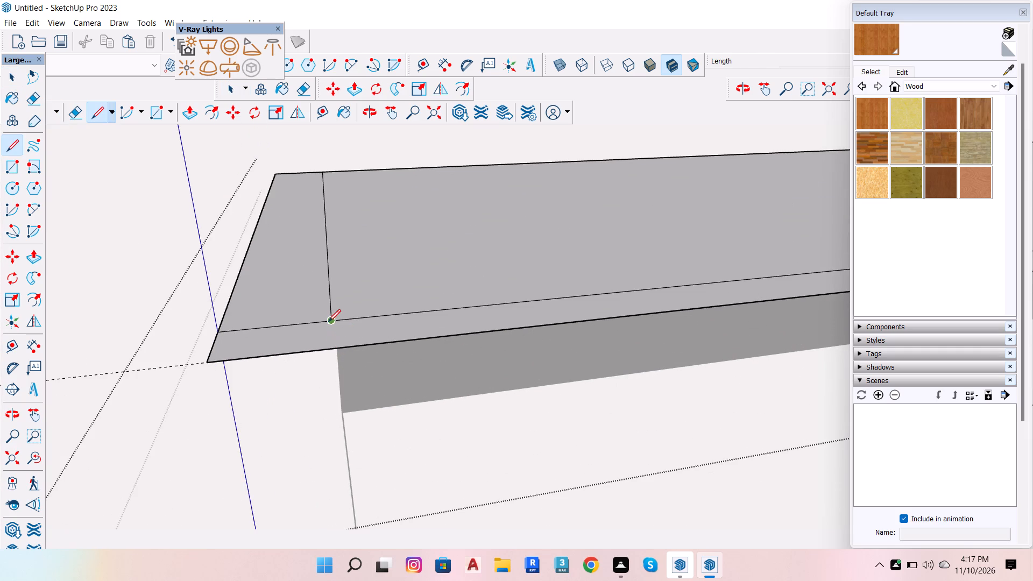
left_click(327, 321)
left_click(338, 348)
key("space")
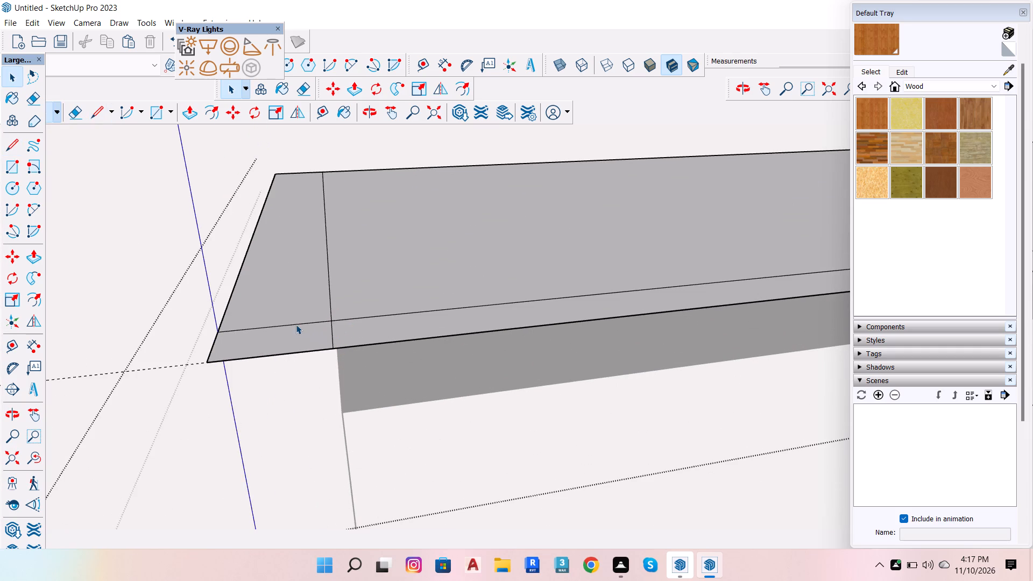
left_click(296, 324)
key("Delete")
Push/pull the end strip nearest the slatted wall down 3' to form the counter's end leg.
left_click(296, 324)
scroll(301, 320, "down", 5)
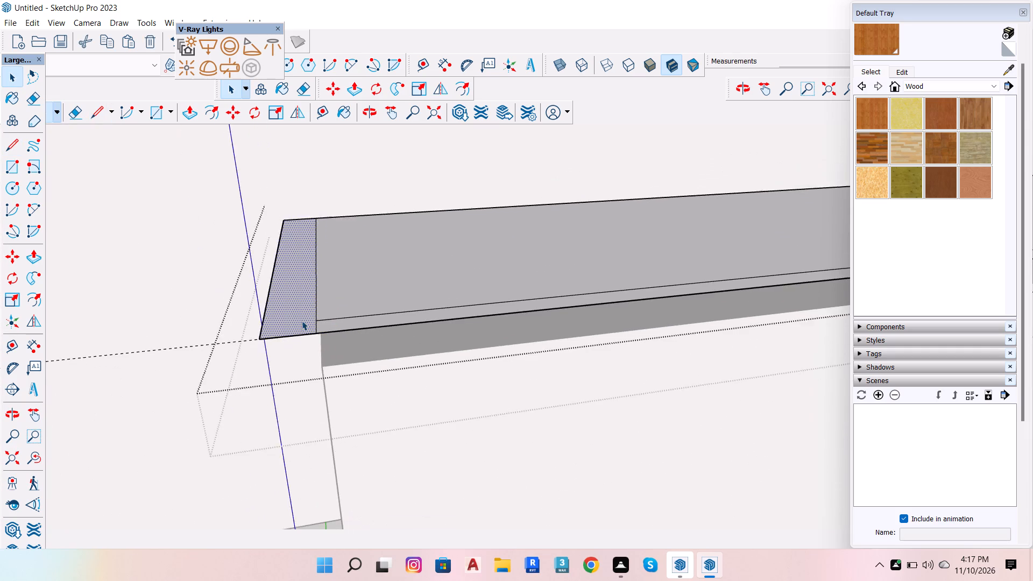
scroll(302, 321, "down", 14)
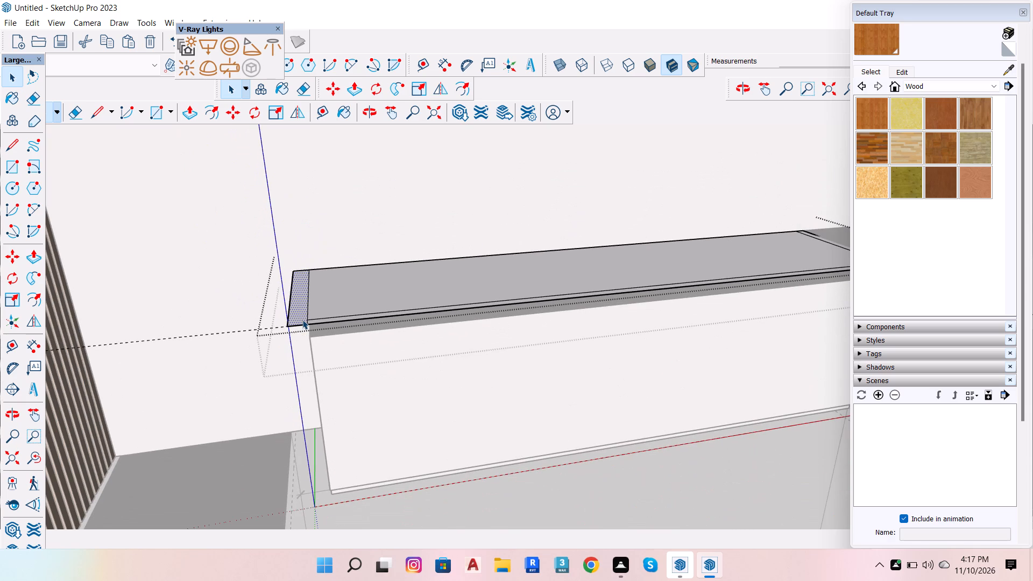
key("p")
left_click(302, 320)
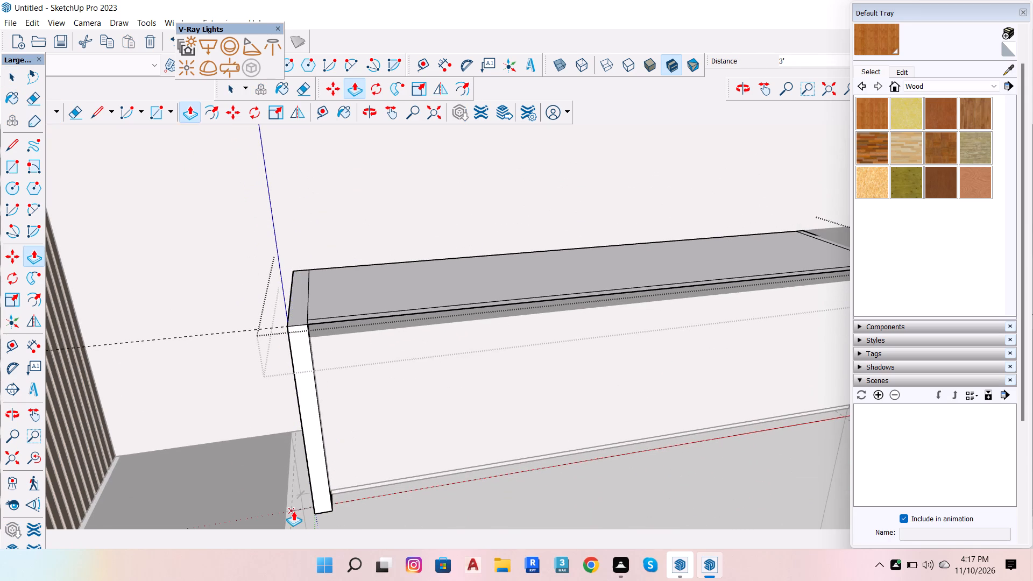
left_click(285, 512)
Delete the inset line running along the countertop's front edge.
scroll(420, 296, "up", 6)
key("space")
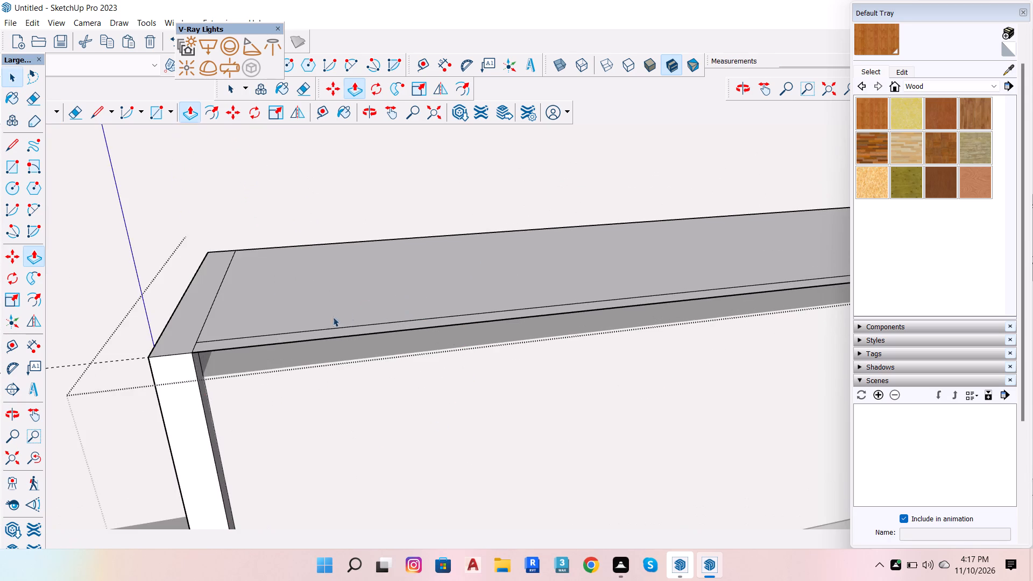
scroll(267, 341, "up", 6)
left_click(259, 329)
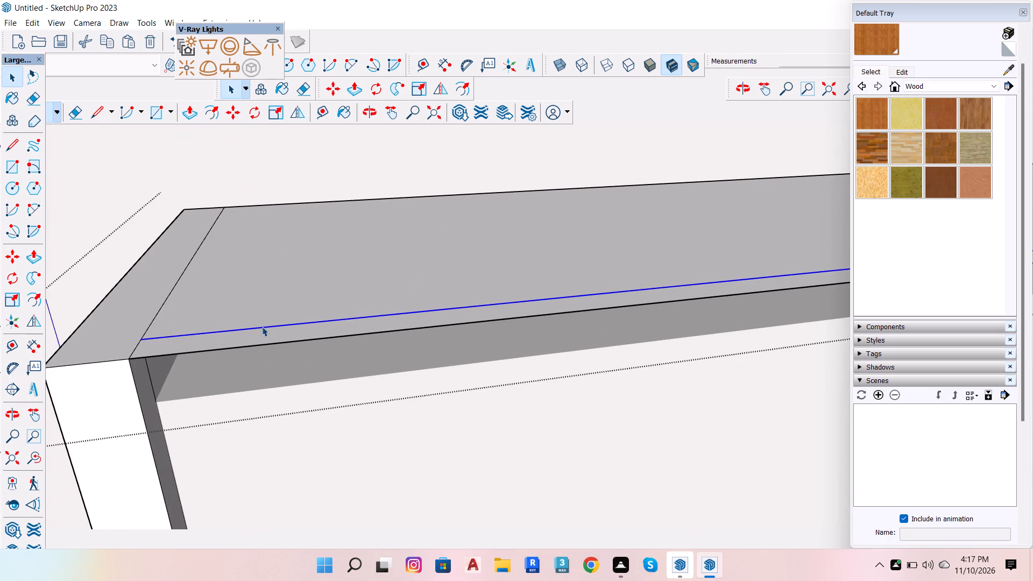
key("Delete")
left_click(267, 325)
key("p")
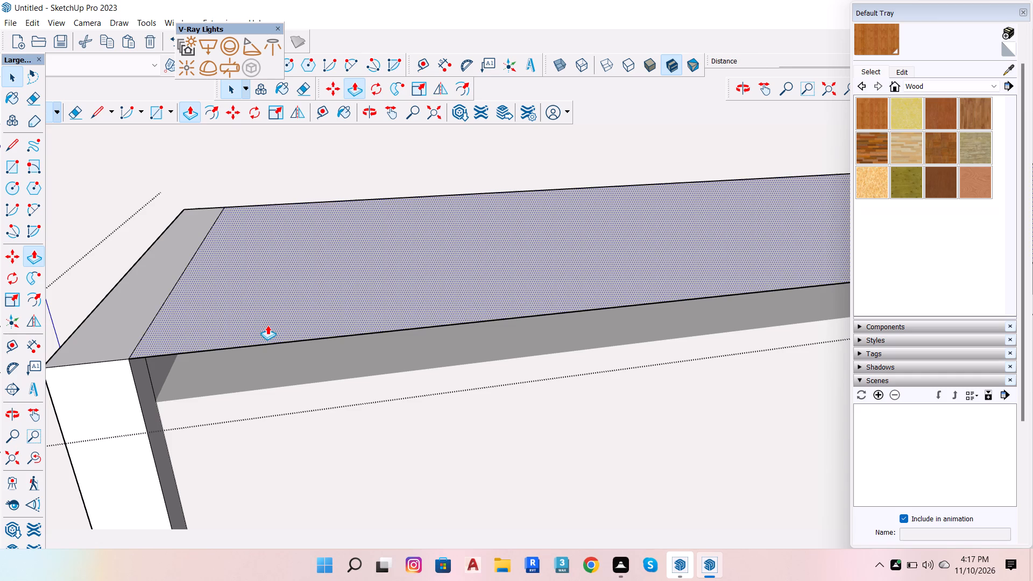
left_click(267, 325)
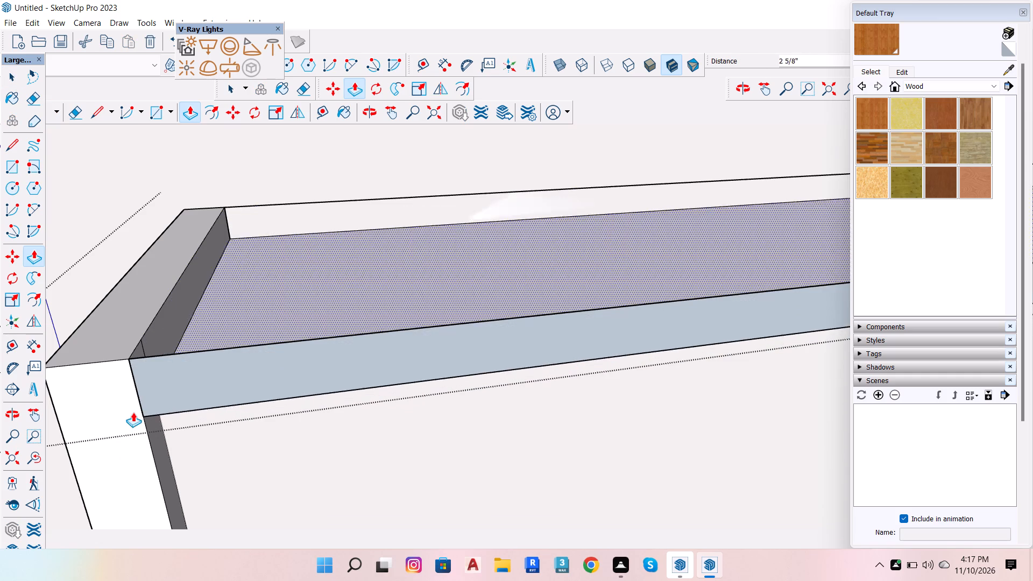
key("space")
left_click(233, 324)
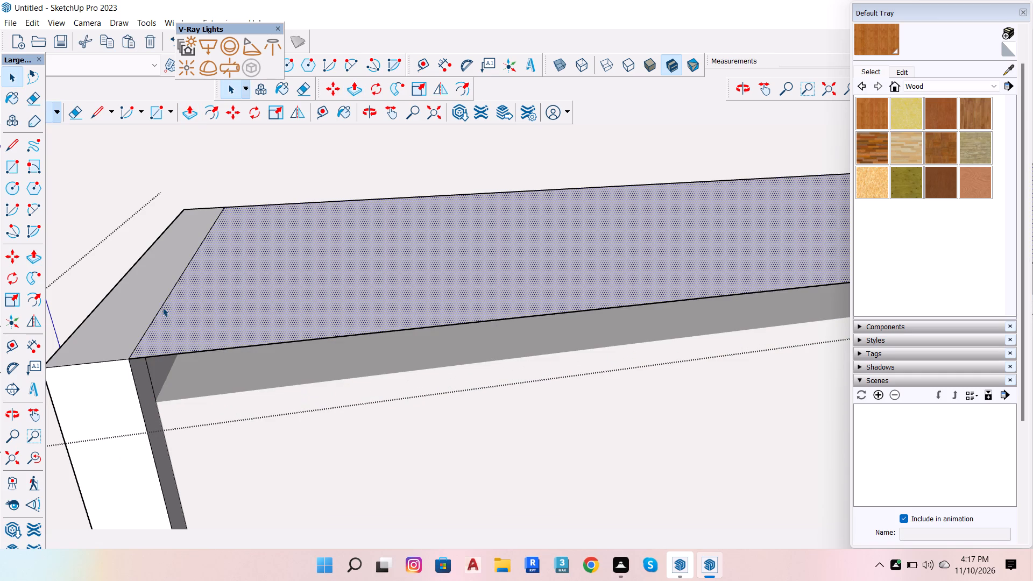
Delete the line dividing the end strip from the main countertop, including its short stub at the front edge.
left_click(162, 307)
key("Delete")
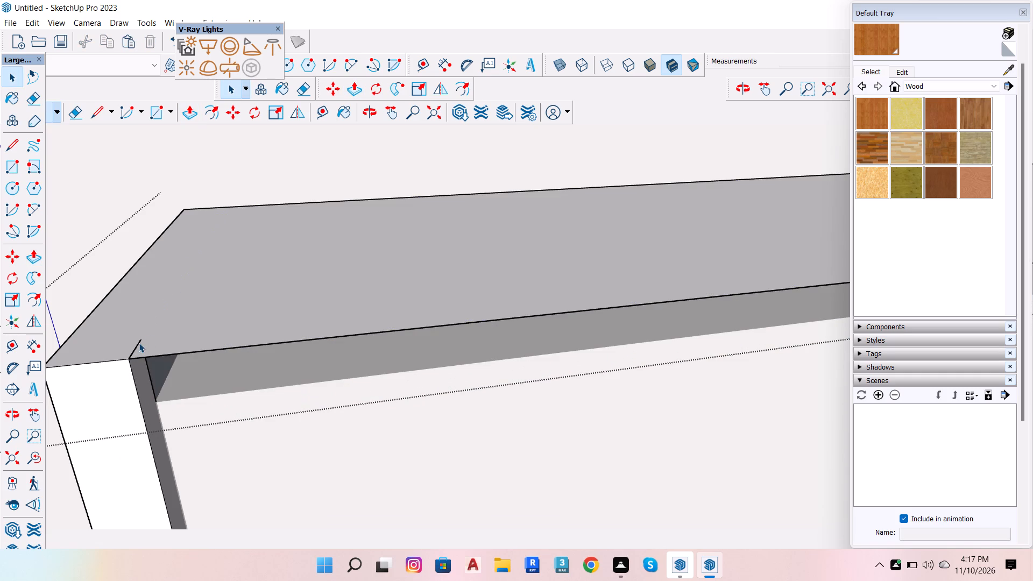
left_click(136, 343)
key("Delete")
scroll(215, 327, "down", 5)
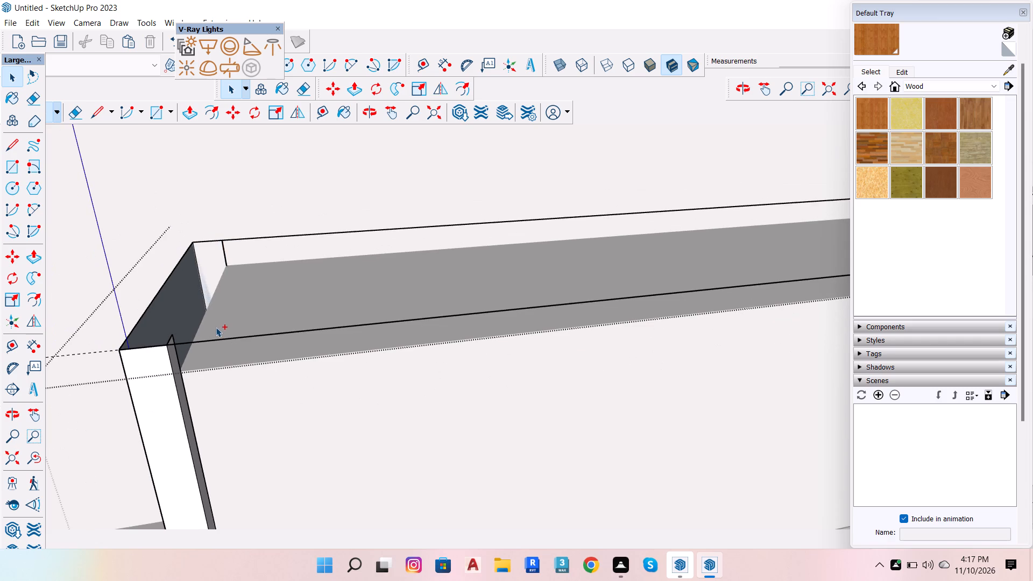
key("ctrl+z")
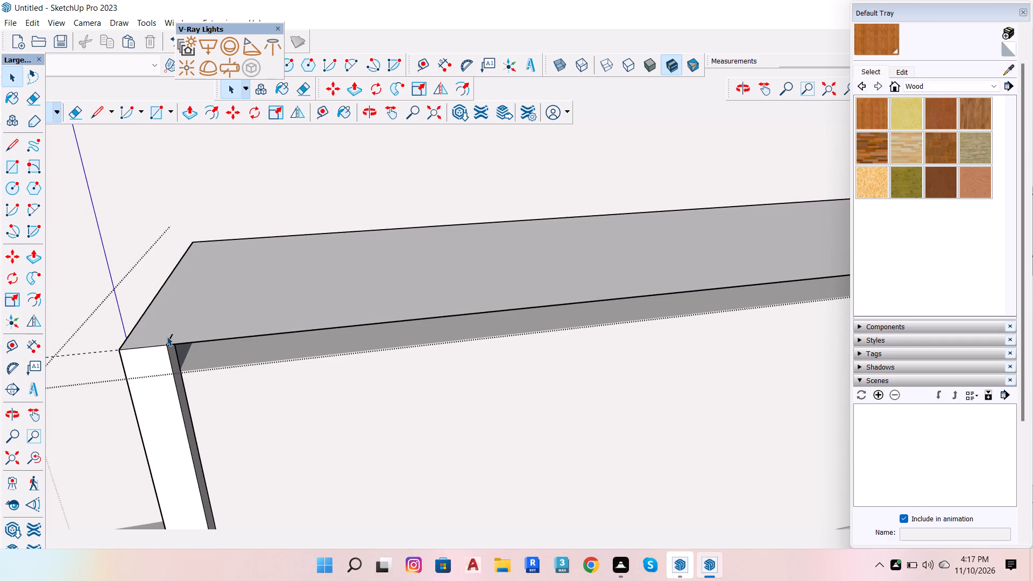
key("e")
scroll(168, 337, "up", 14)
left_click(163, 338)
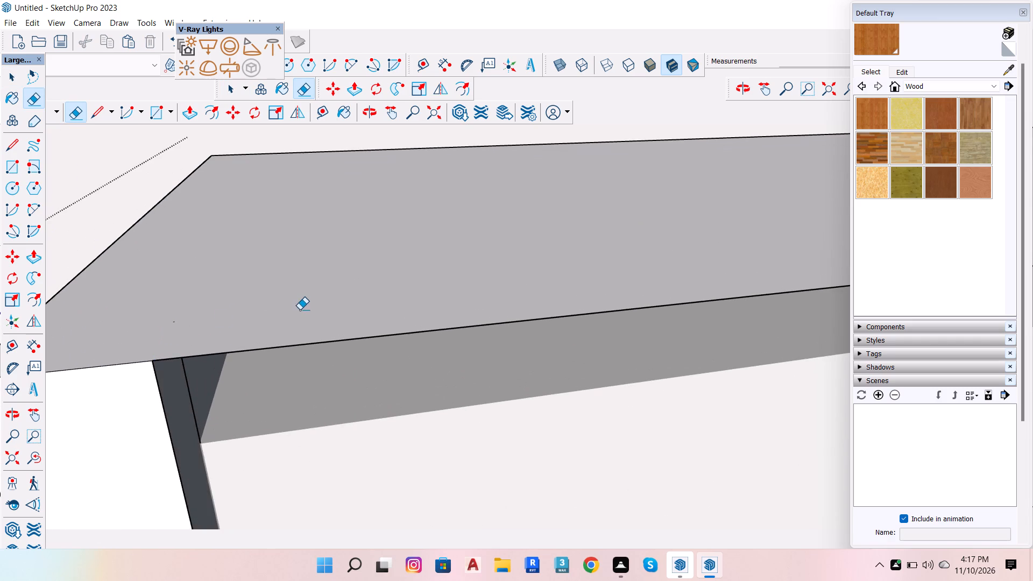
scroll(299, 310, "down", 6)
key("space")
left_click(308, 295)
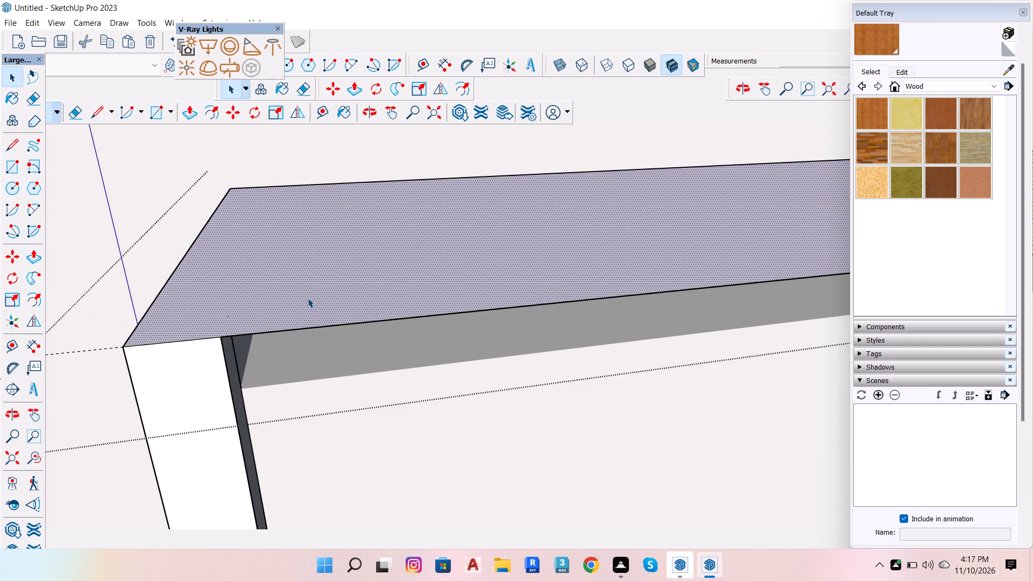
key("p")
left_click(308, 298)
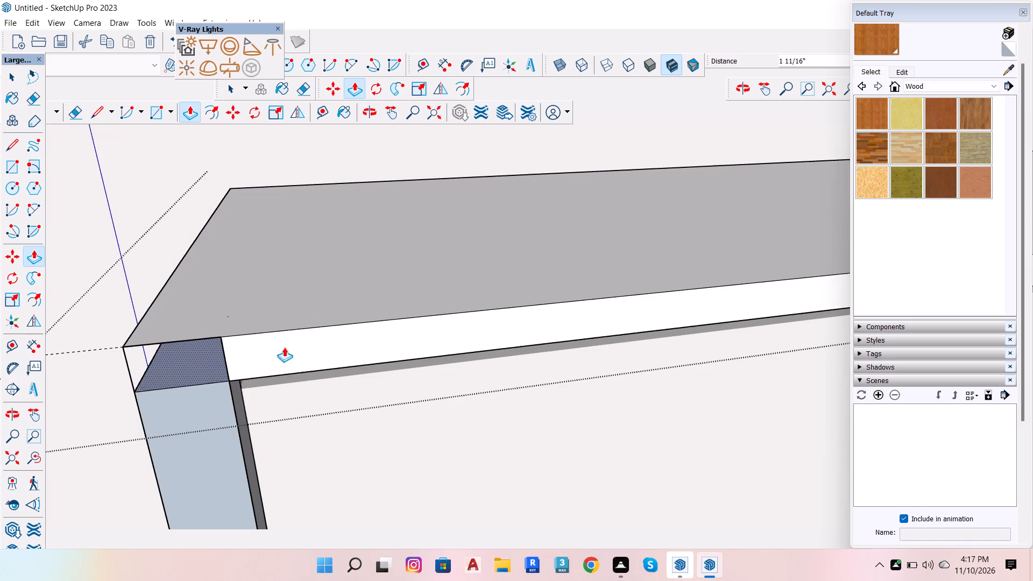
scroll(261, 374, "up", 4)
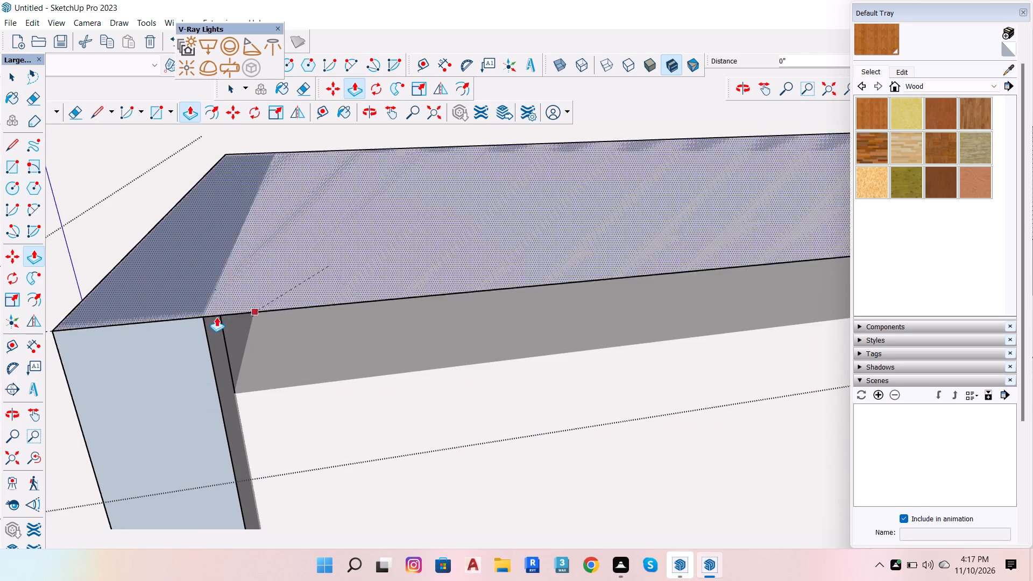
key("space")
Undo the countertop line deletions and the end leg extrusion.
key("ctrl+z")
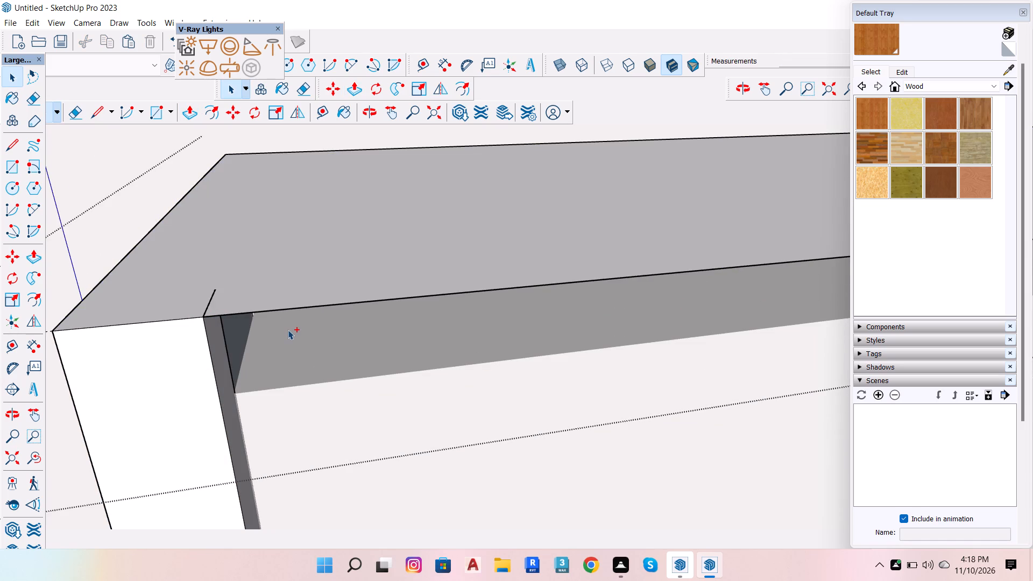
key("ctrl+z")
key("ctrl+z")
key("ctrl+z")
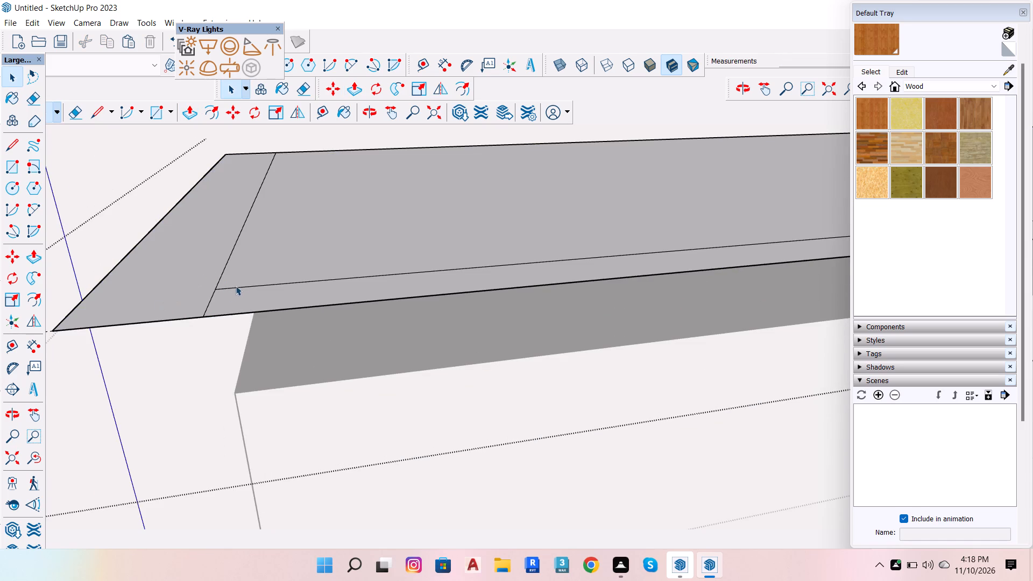
Delete the inset line along the countertop's front edge, keeping the end strip's dividing line.
scroll(238, 282, "up", 4)
left_click(230, 292)
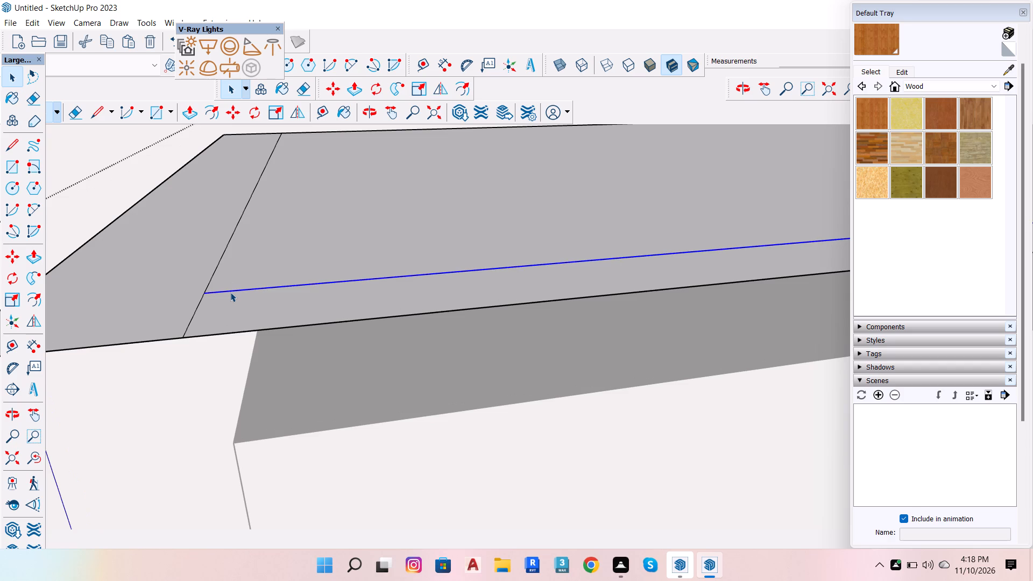
key("Delete")
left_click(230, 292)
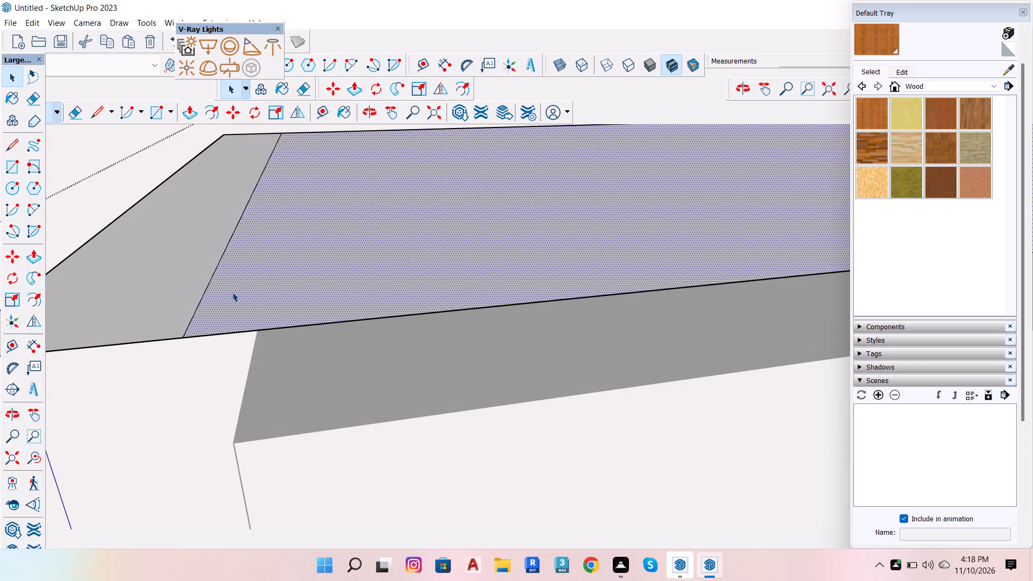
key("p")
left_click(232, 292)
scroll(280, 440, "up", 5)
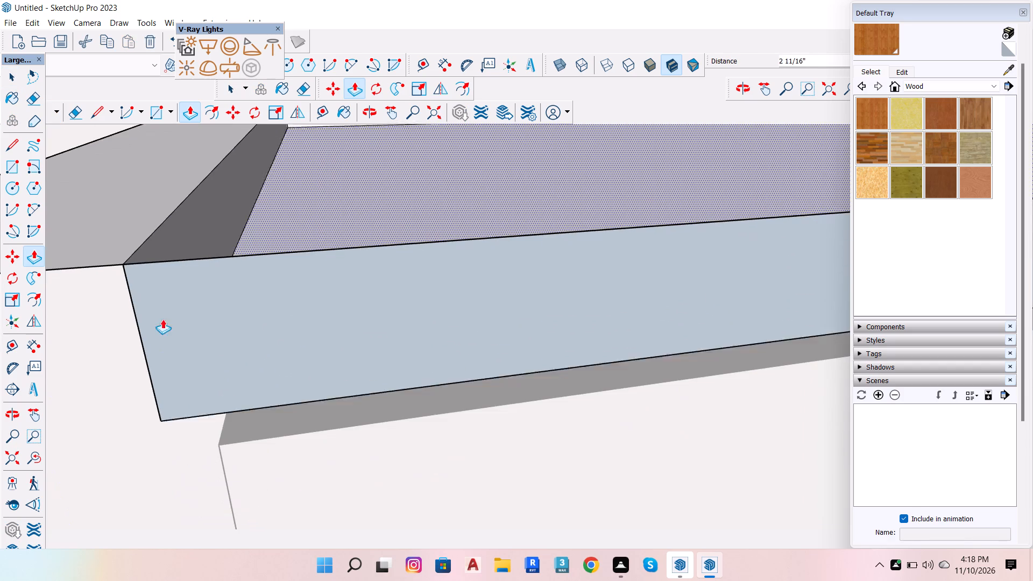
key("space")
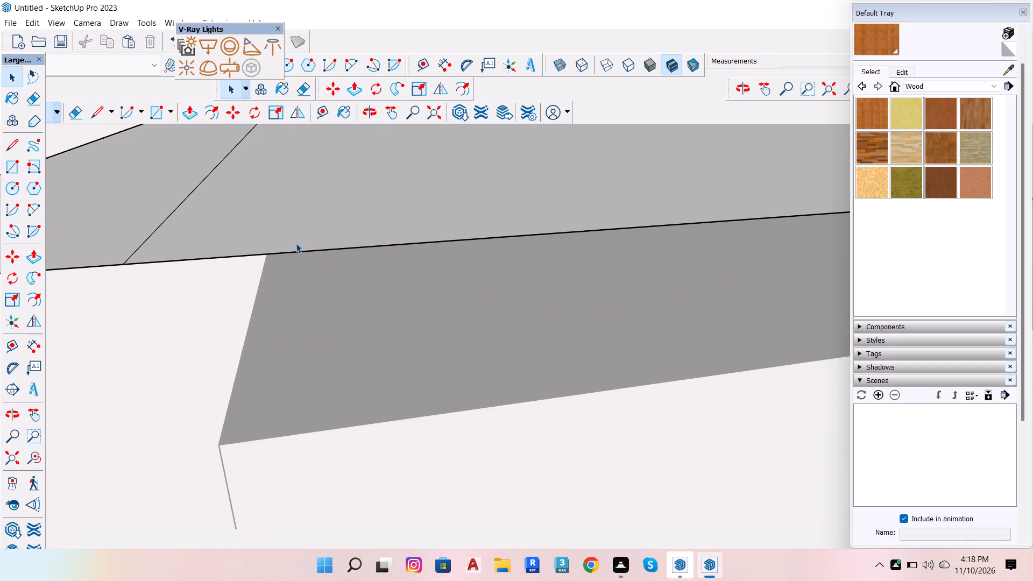
Push/pull the main countertop face 3" downward from its underside to meet the corner of the front panel.
key("o")
left_click_drag(356, 292, 360, 0)
key("space")
left_click(402, 240)
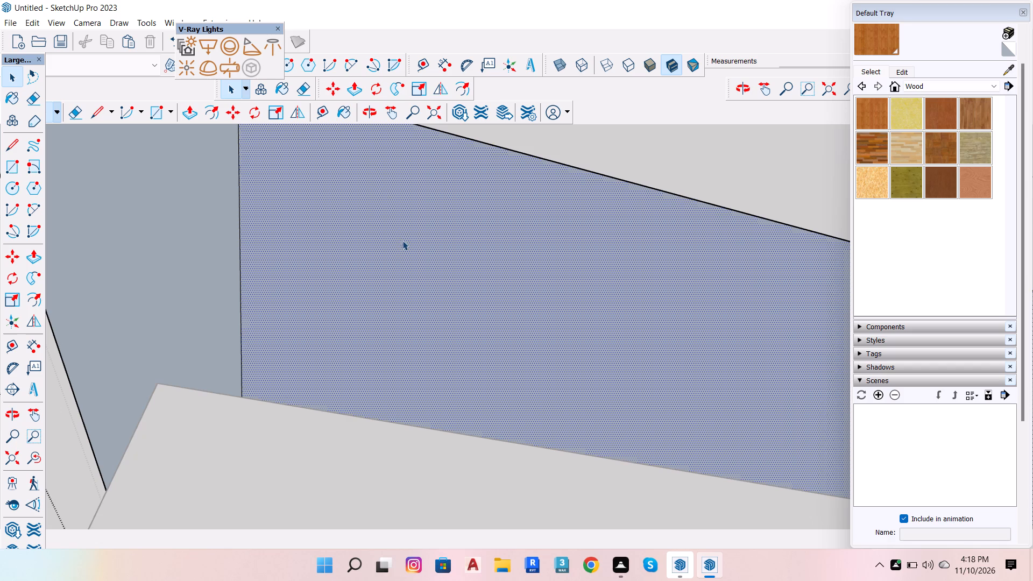
key("p")
left_click(401, 239)
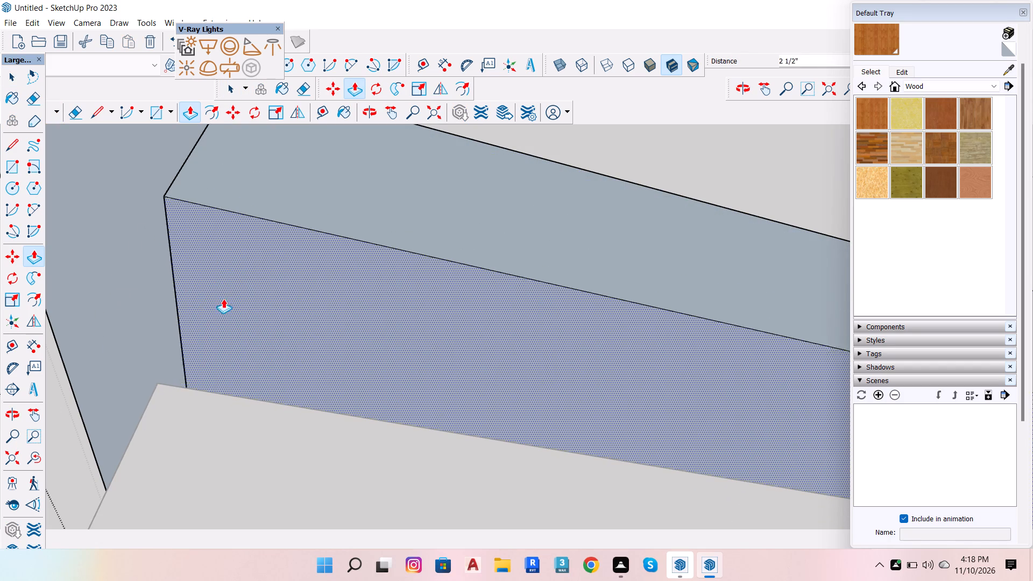
key("space")
left_click(297, 304)
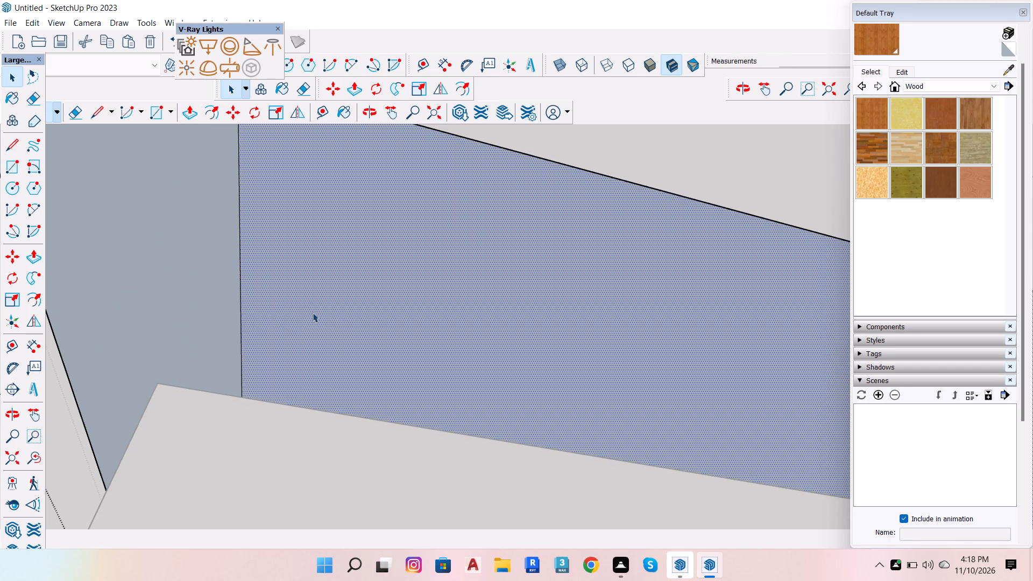
key("p")
left_click(289, 324)
left_click(159, 383)
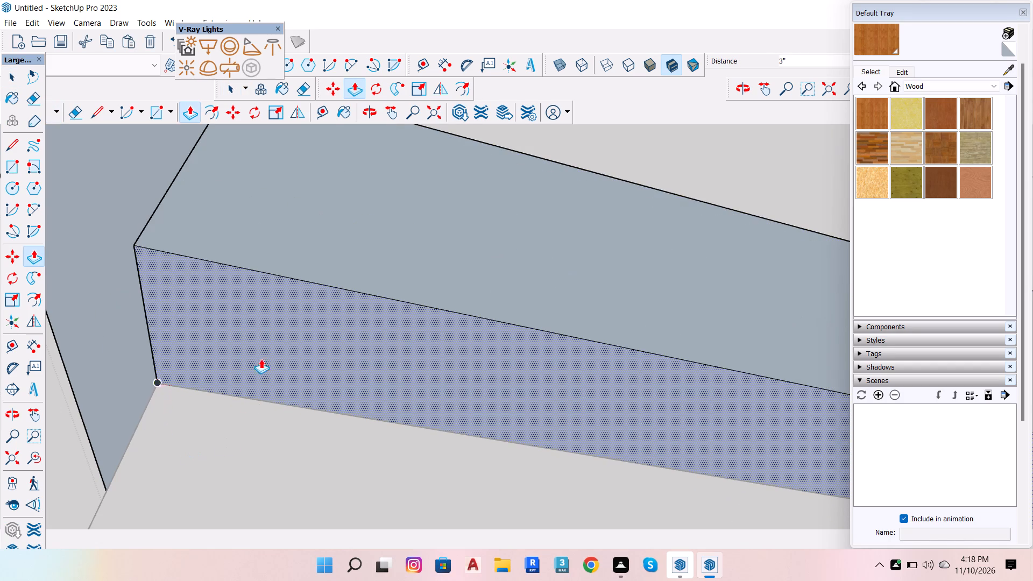
scroll(363, 475, "down", 6)
key("space")
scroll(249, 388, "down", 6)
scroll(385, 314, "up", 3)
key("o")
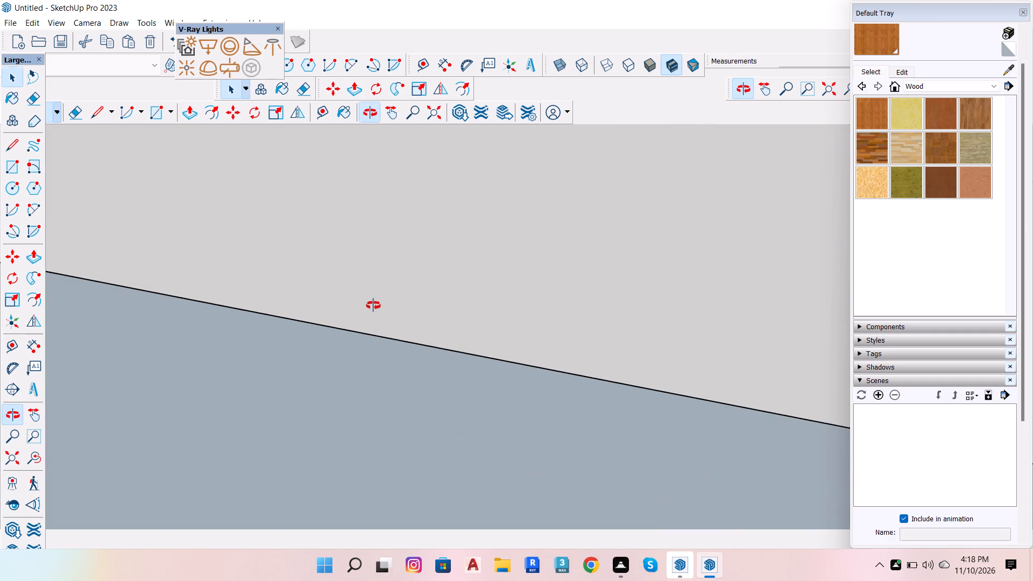
Draw a 9' 8" by 2' 4" rectangle over the open main countertop, between the end strip and the adjoining counter.
left_click_drag(388, 272, 390, 458)
scroll(352, 362, "down", 20)
left_click_drag(377, 406, 391, 429)
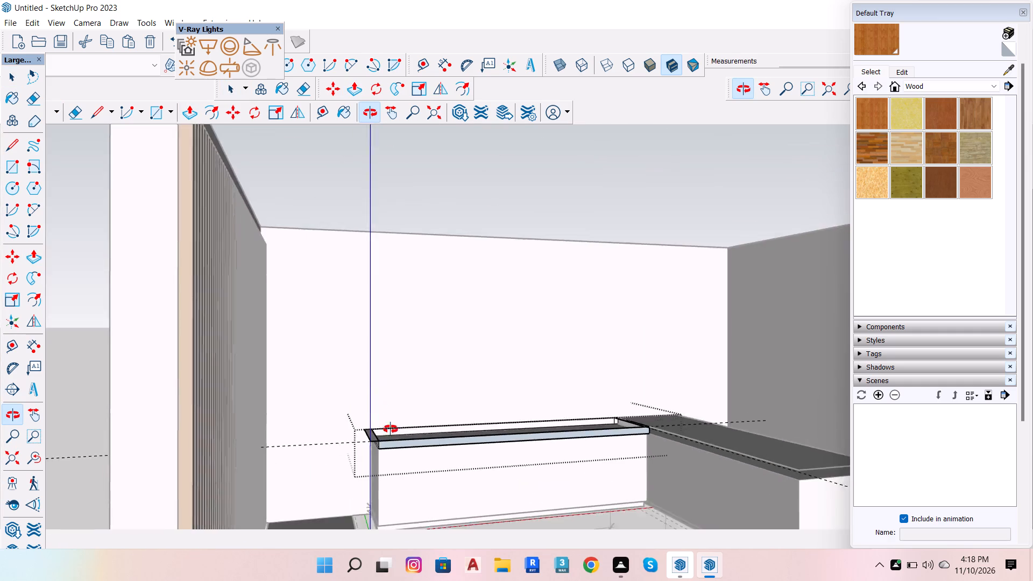
left_click_drag(391, 429, 412, 511)
scroll(592, 350, "up", 8)
left_click_drag(651, 344, 533, 424)
scroll(653, 386, "down", 6)
scroll(324, 399, "up", 3)
key("r")
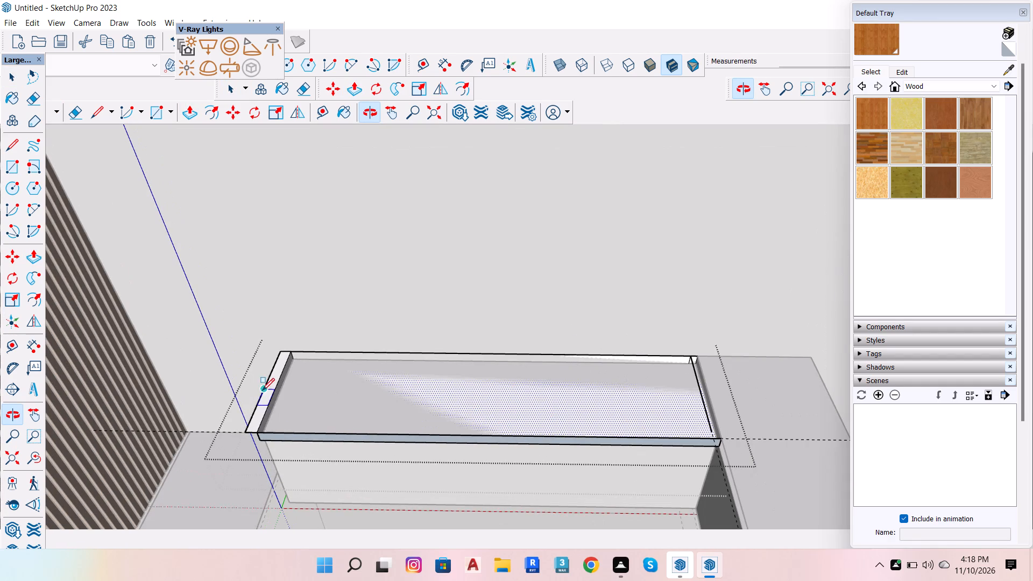
left_click(293, 349)
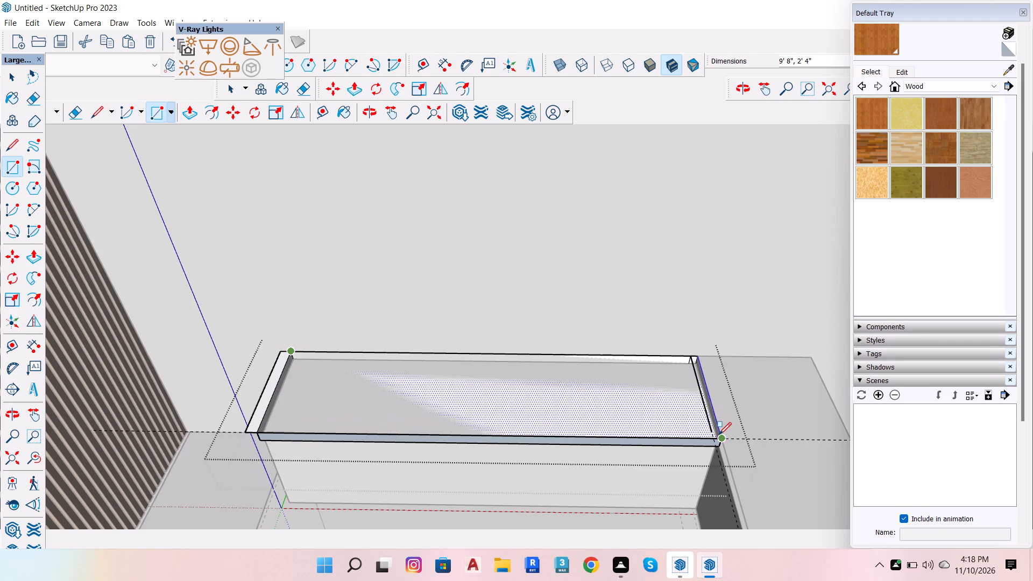
left_click(719, 437)
key("space")
Erase the leftover lines across the countertop near its junction with the adjoining counter.
scroll(671, 395, "up", 5)
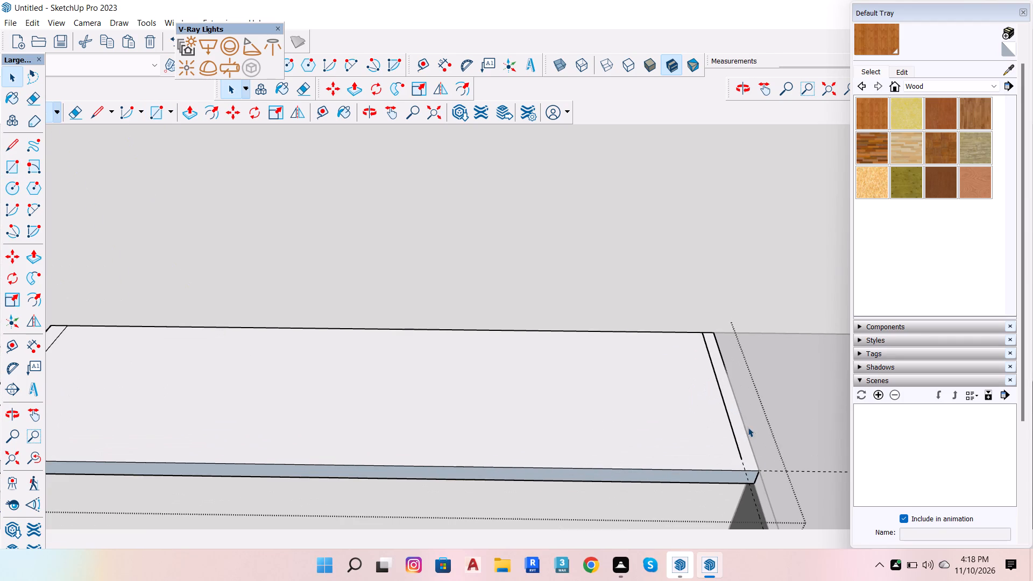
scroll(747, 429, "up", 2)
key("e")
left_click_drag(712, 401, 713, 402)
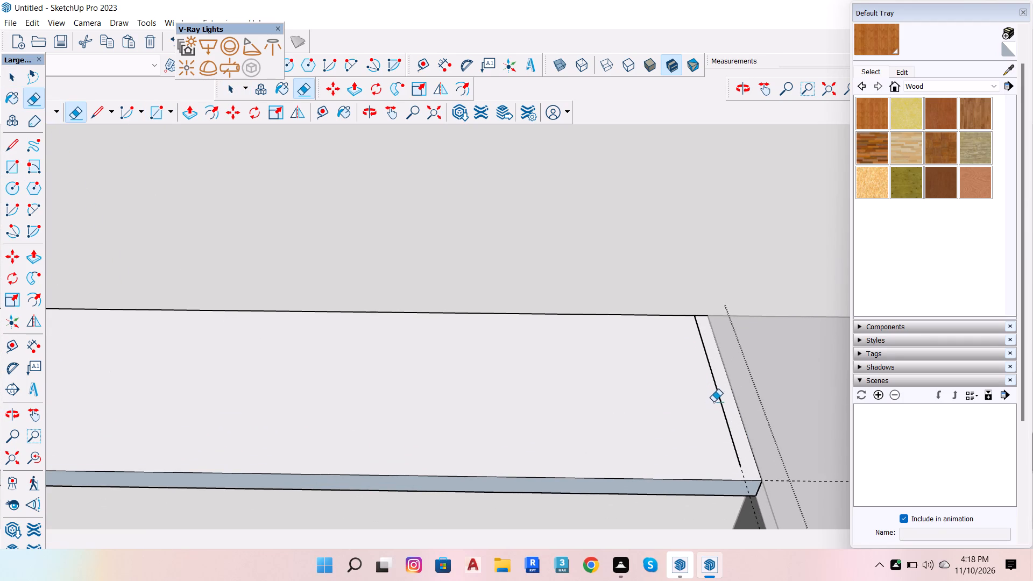
left_click_drag(713, 402, 729, 424)
scroll(694, 313, "up", 9)
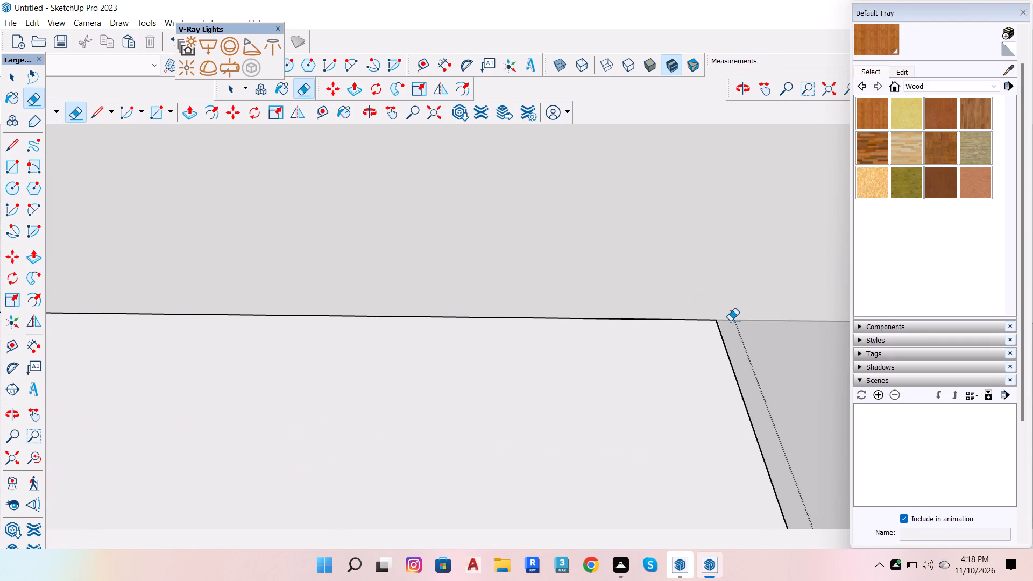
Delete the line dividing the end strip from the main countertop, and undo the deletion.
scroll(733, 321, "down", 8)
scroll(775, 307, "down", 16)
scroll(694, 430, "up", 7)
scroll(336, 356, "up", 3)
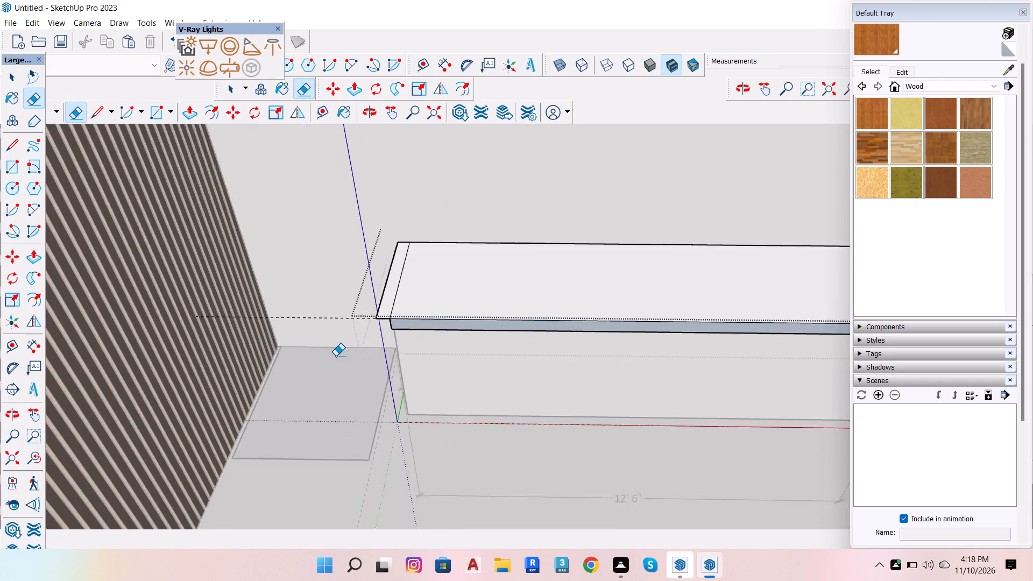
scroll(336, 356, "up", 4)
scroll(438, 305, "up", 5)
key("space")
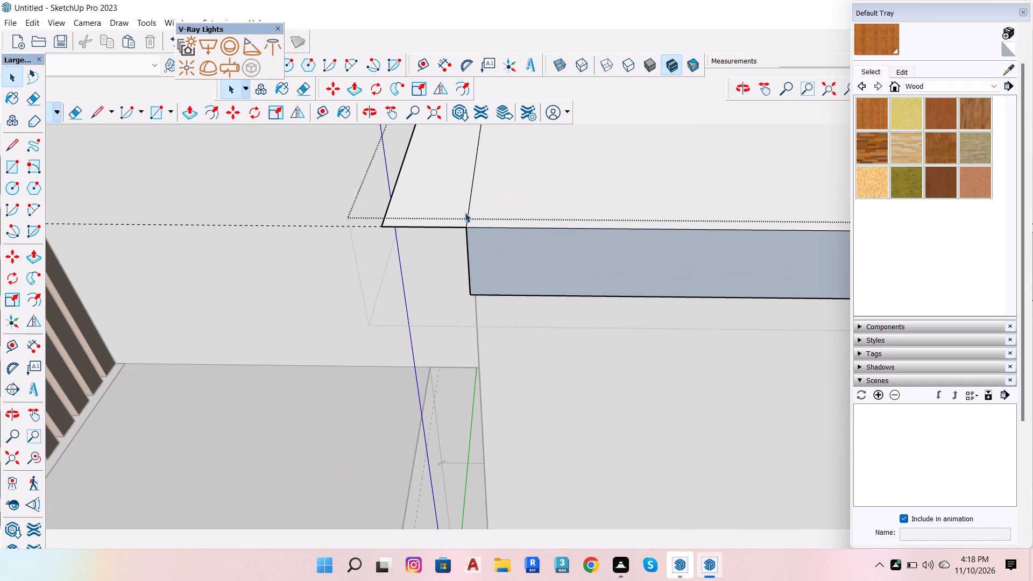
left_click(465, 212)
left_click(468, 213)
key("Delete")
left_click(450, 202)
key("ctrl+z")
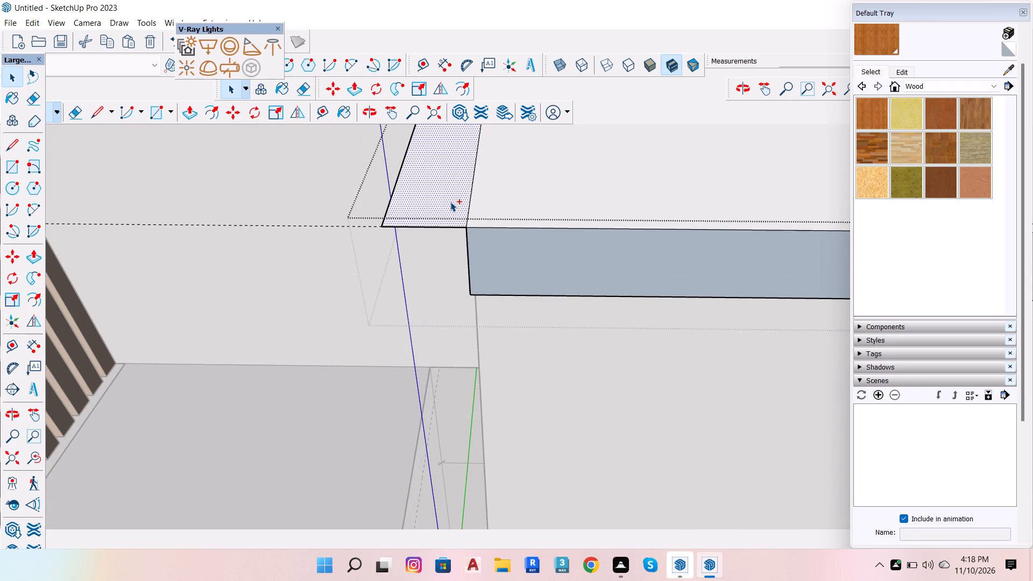
Push/pull the countertop's end strip 3' down to the floor to form the end leg.
left_click(450, 202)
key("p")
left_click(450, 202)
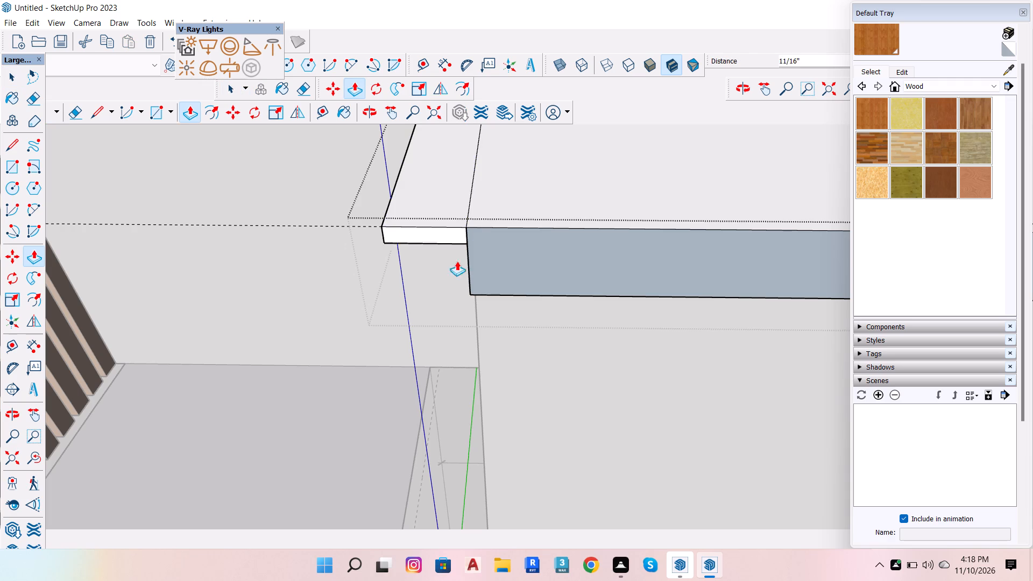
scroll(485, 218, "down", 15)
scroll(498, 374, "up", 6)
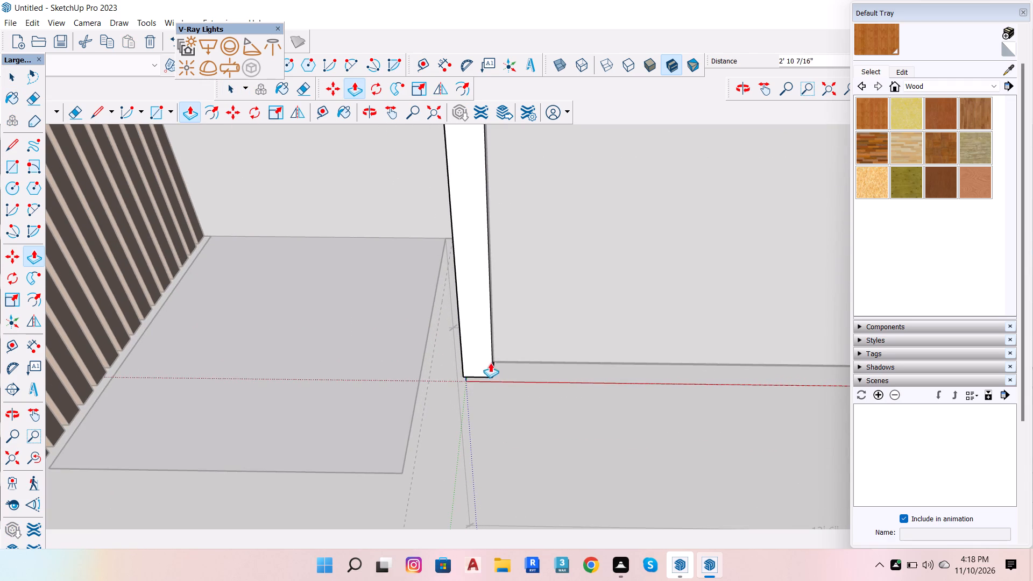
left_click(418, 382)
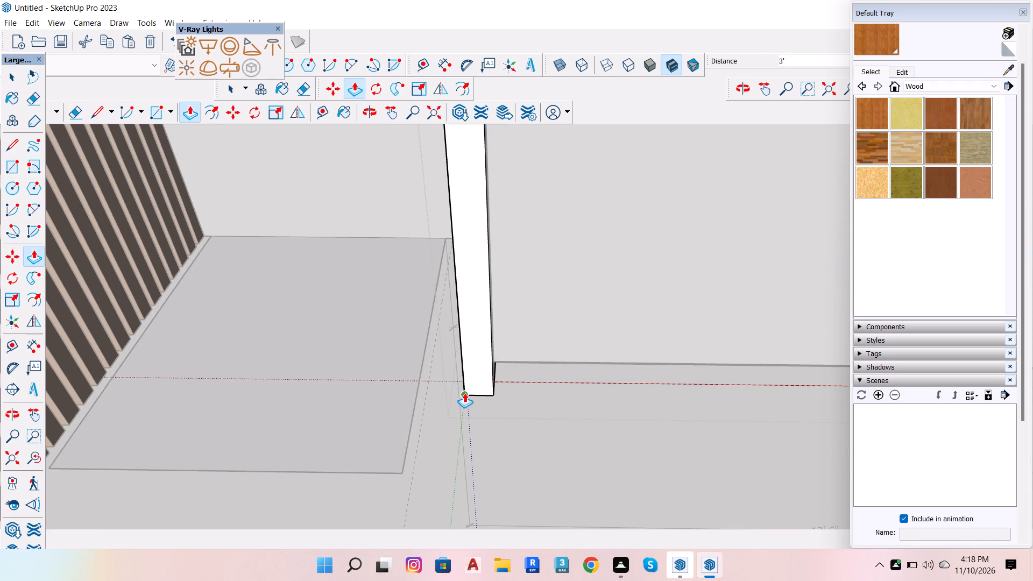
scroll(471, 412, "down", 5)
key("space")
Delete the dividing lines between the end leg and the countertop on the top and front faces.
scroll(507, 168, "up", 6)
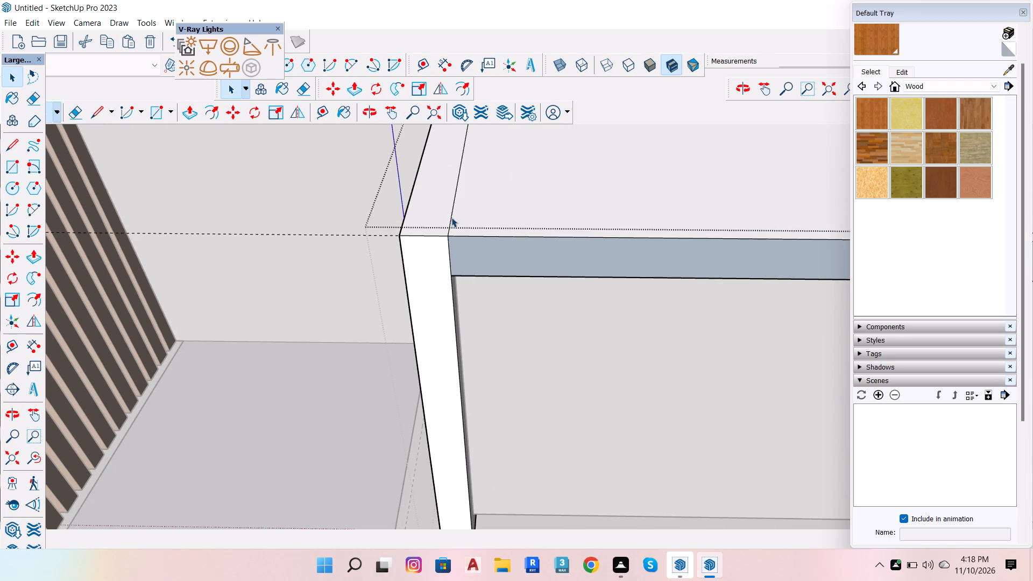
left_click(451, 217)
key("Delete")
left_click(448, 256)
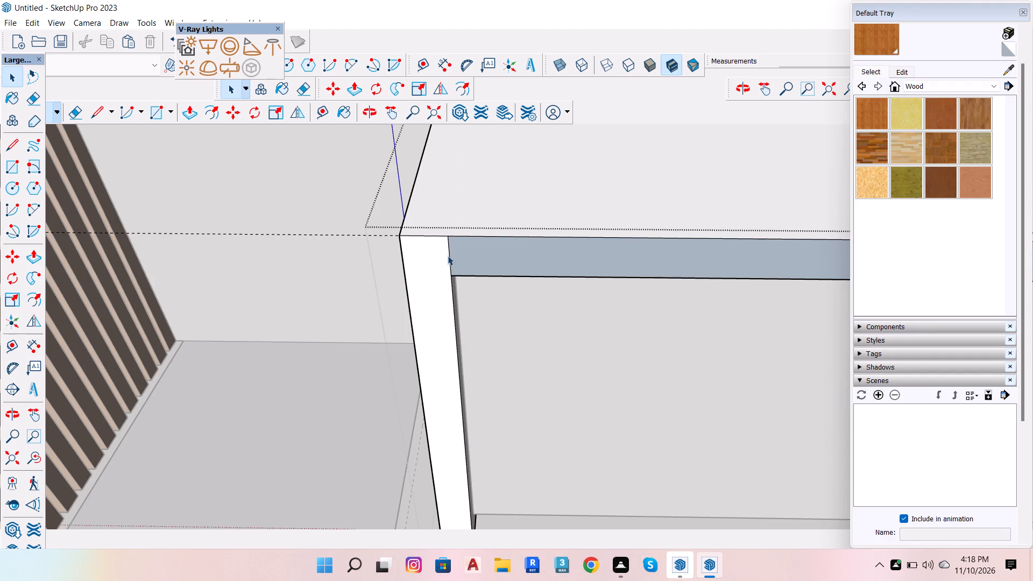
key("Delete")
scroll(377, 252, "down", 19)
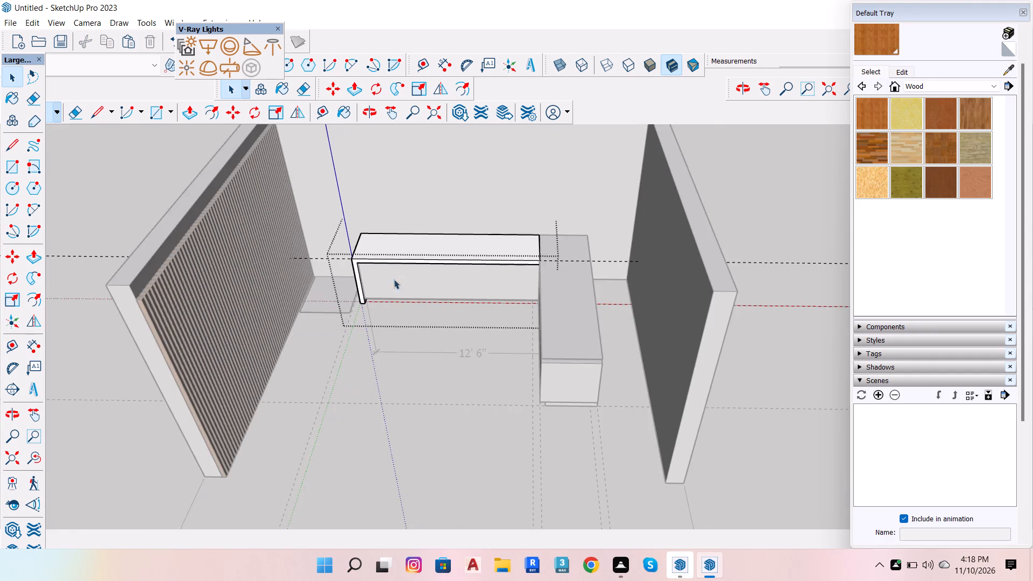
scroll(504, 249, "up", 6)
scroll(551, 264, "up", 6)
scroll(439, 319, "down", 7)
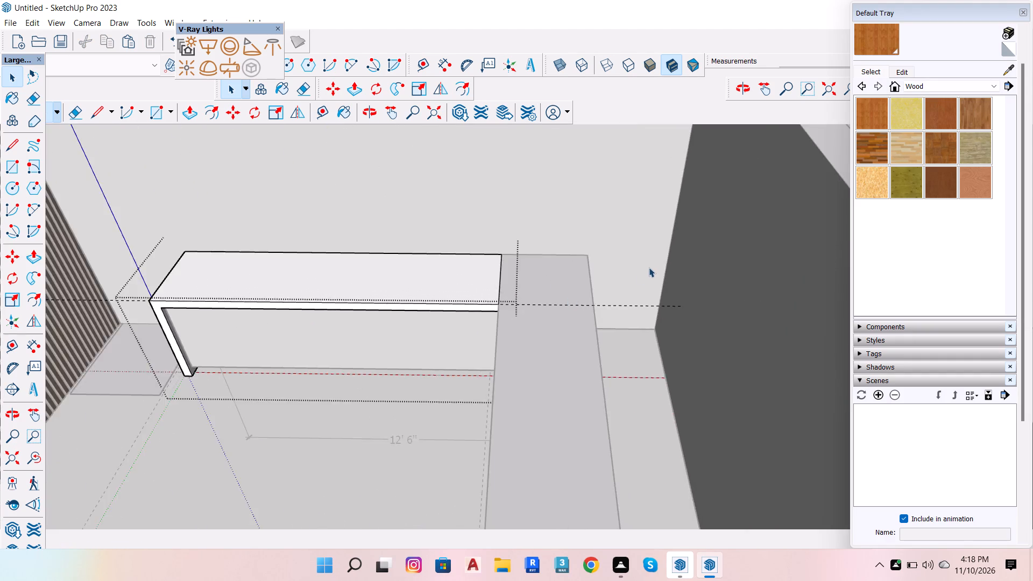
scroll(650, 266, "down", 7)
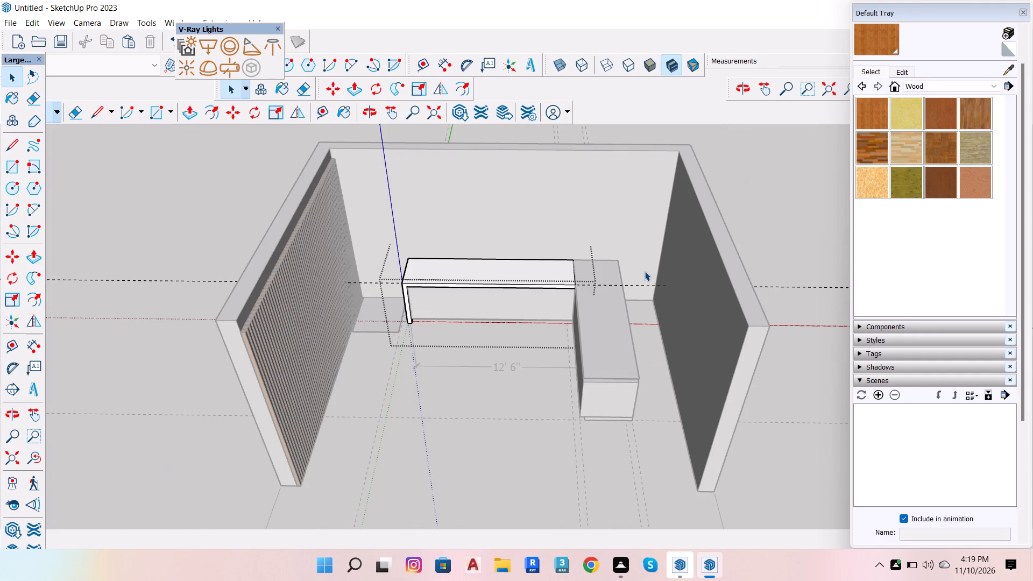
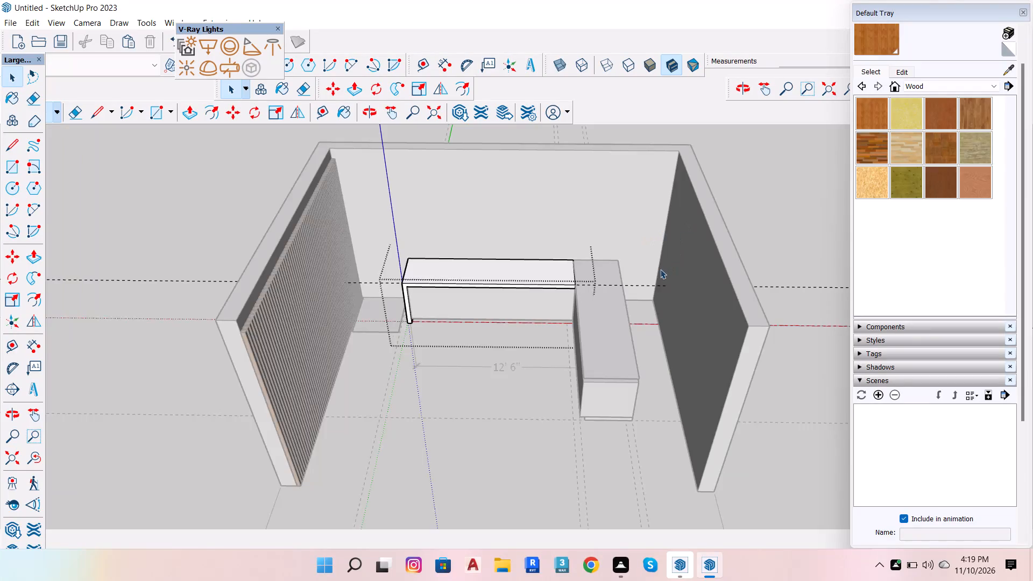
Push/pull the underside of the adjoining counter's top down to meet the upper edge of its base.
scroll(659, 271, "down", 4)
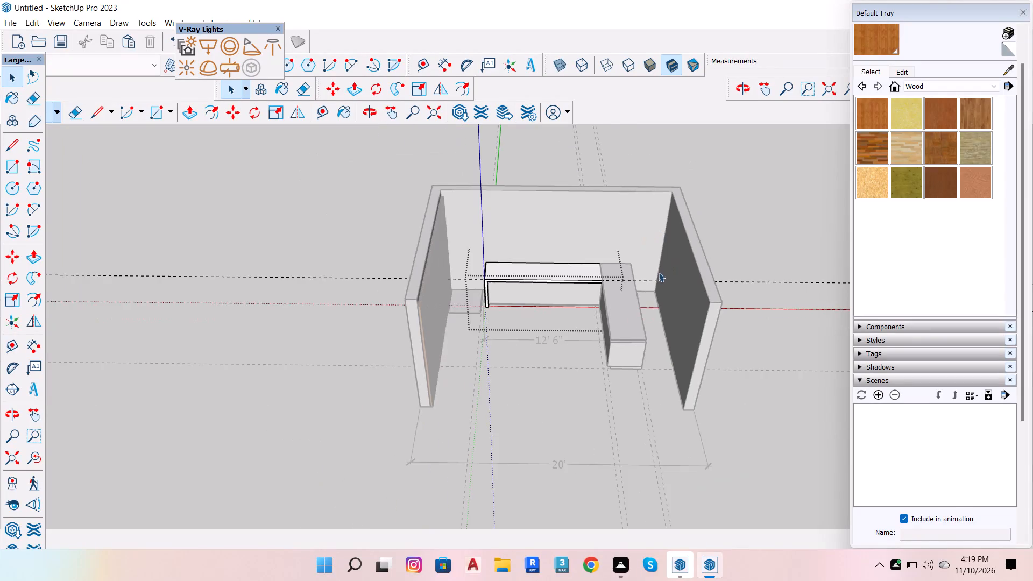
scroll(597, 316, "up", 7)
scroll(615, 345, "up", 14)
scroll(675, 271, "down", 5)
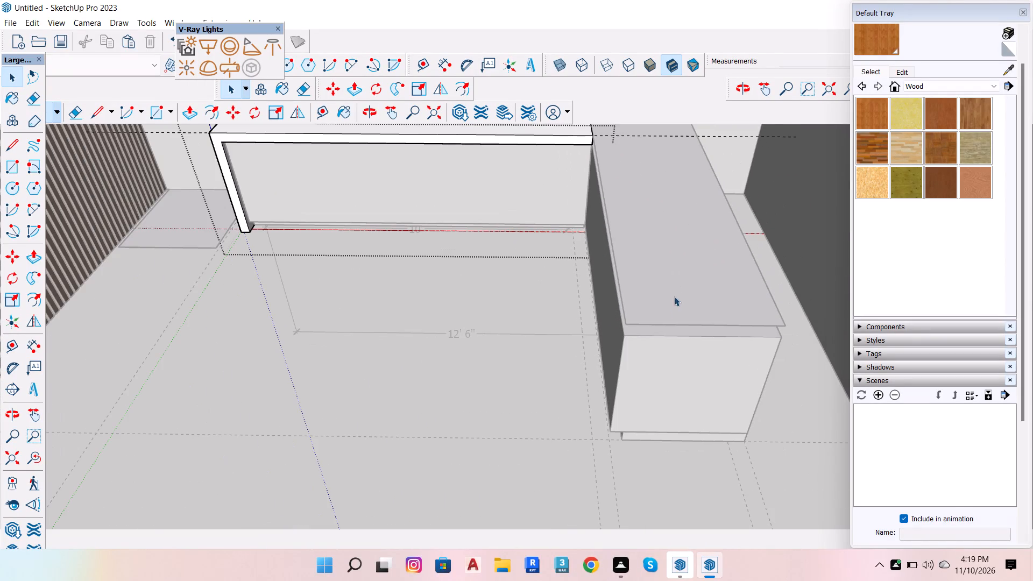
key("o")
left_click_drag(603, 364, 653, 145)
scroll(631, 377, "down", 6)
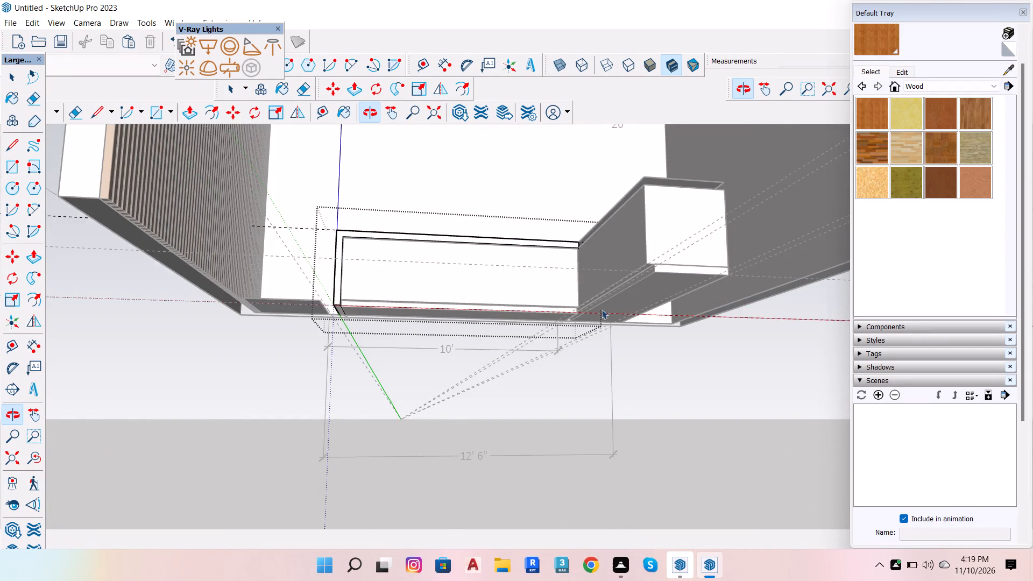
key("space")
scroll(637, 134, "up", 12)
scroll(680, 223, "up", 5)
double_click(680, 223)
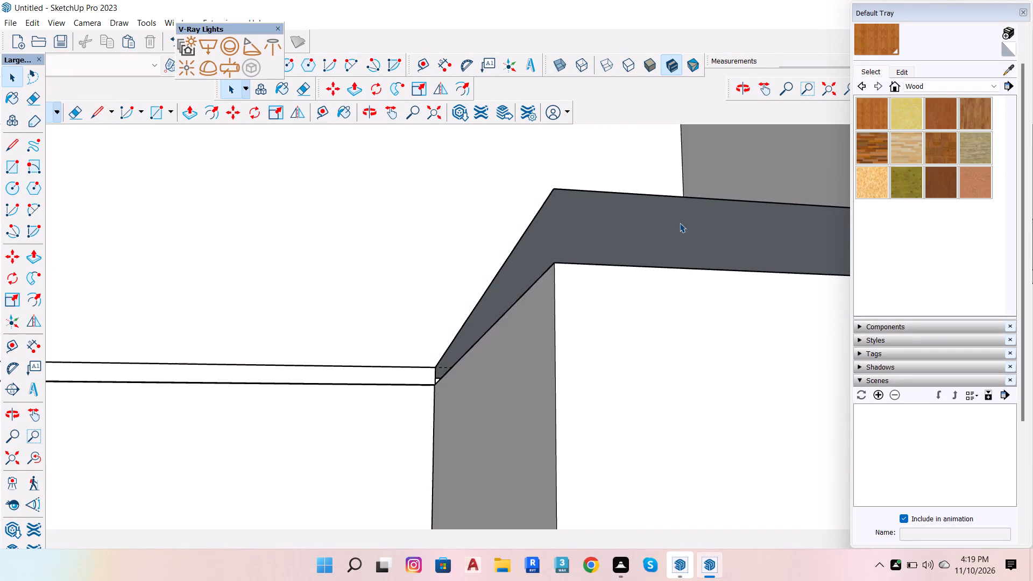
left_click(680, 223)
scroll(655, 238, "up", 6)
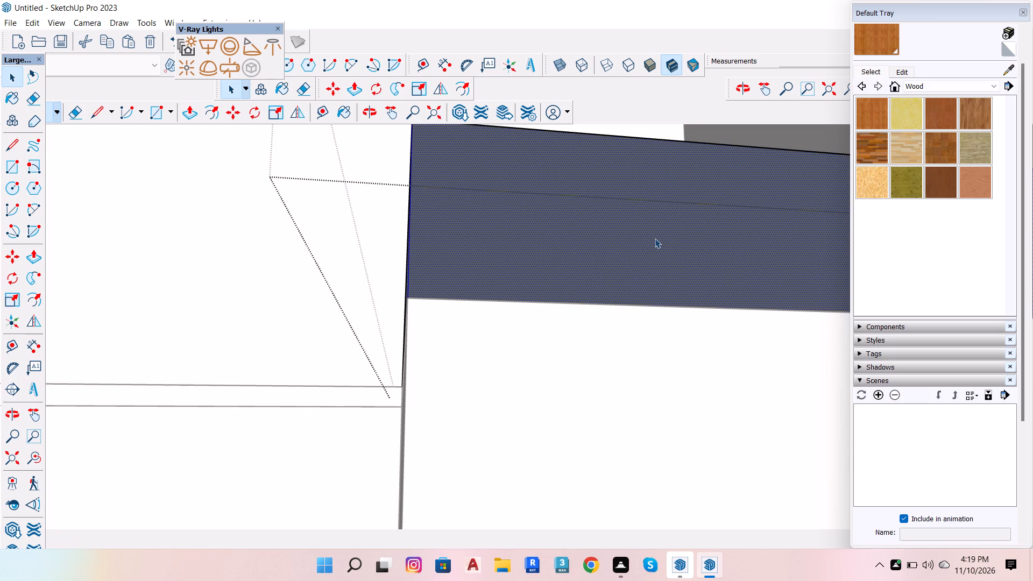
key("p")
left_click(655, 238)
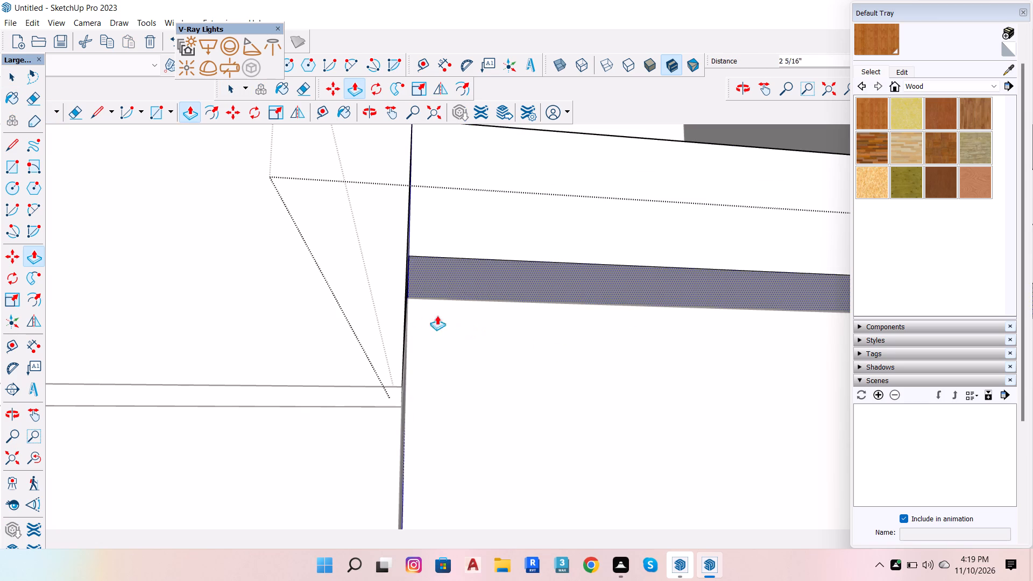
left_click(407, 302)
scroll(638, 255, "down", 7)
key("space")
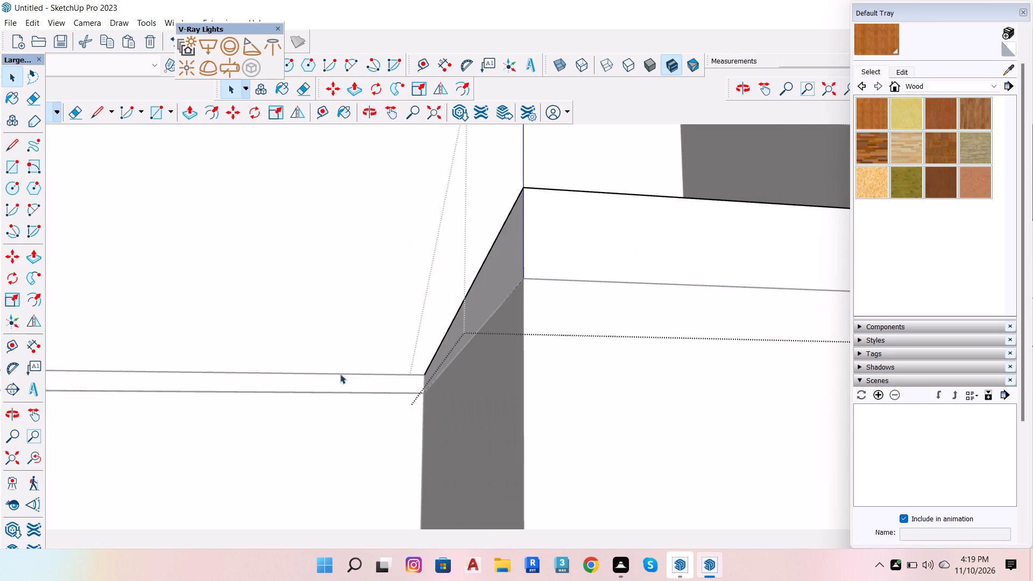
left_click(493, 427)
Push/pull the room-facing long side of the adjoining counter's base inward 6" beneath the countertop.
scroll(619, 419, "down", 13)
scroll(485, 448, "down", 1)
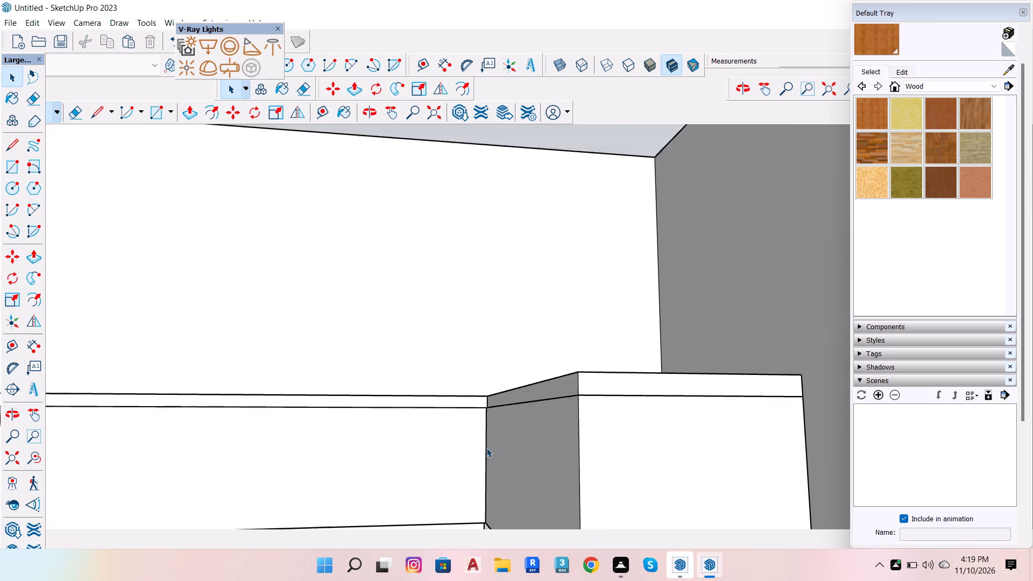
scroll(486, 448, "down", 1)
scroll(618, 444, "down", 7)
scroll(417, 443, "up", 7)
key("o")
left_click_drag(549, 334, 553, 346)
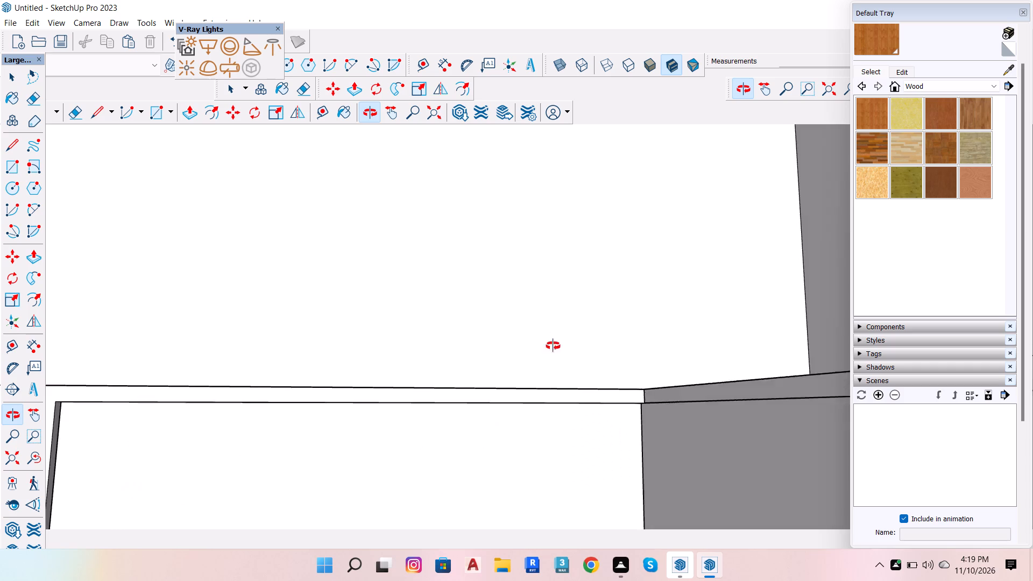
left_click_drag(553, 346, 753, 381)
scroll(440, 402, "down", 8)
scroll(229, 366, "down", 6)
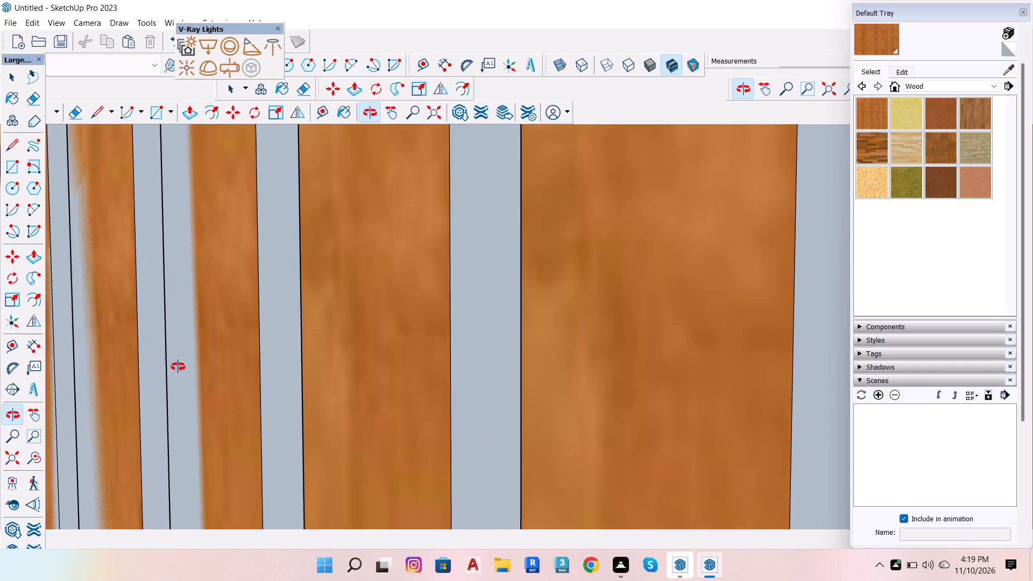
scroll(178, 367, "down", 18)
scroll(402, 444, "down", 9)
scroll(144, 373, "down", 12)
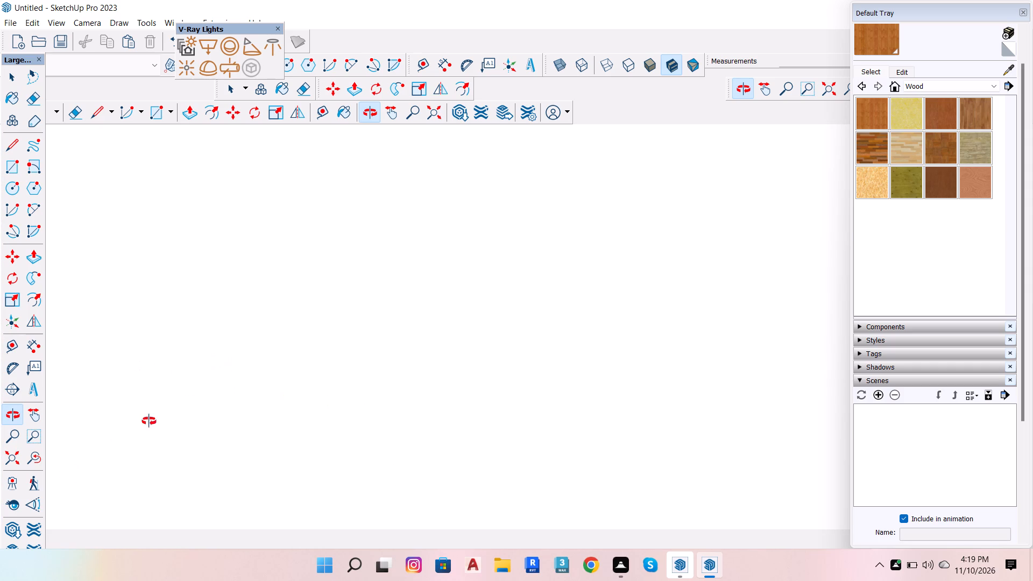
left_click(4, 460)
scroll(148, 472, "down", 7)
scroll(506, 427, "up", 7)
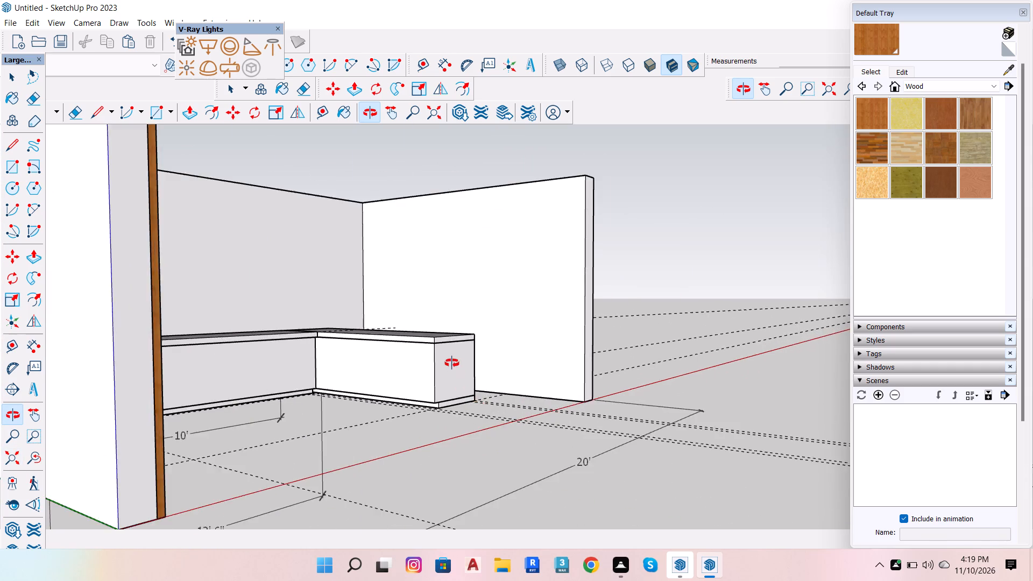
scroll(452, 363, "up", 7)
key("space")
scroll(420, 402, "up", 6)
left_click(377, 422)
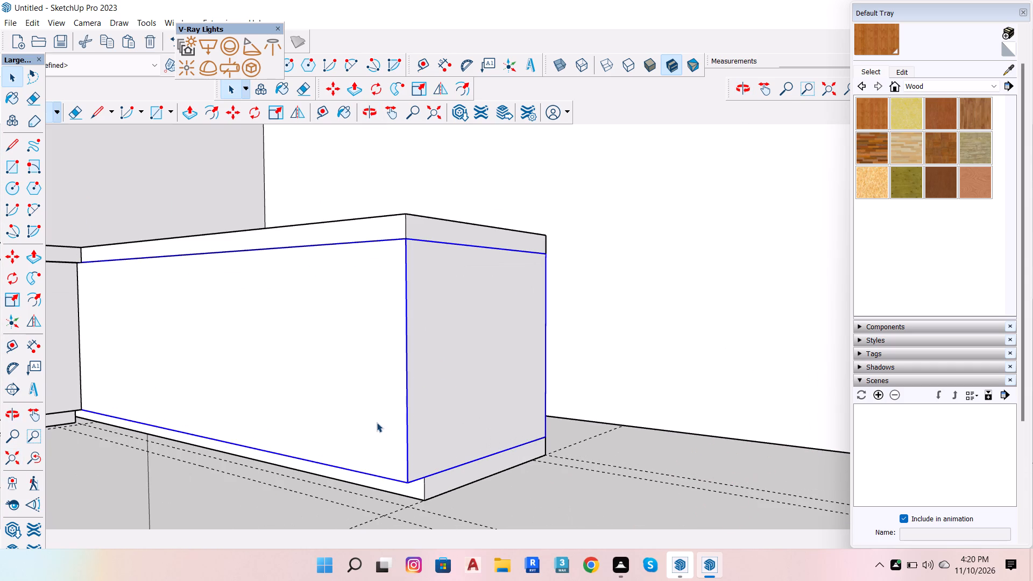
double_click(377, 422)
left_click(377, 422)
left_click(377, 422)
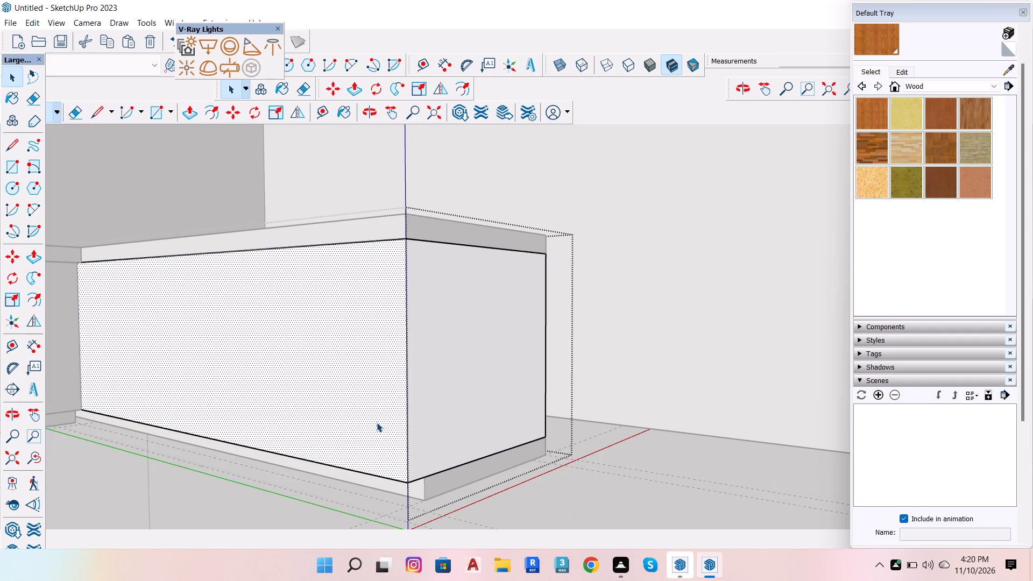
left_click(377, 422)
key("p")
left_click(377, 422)
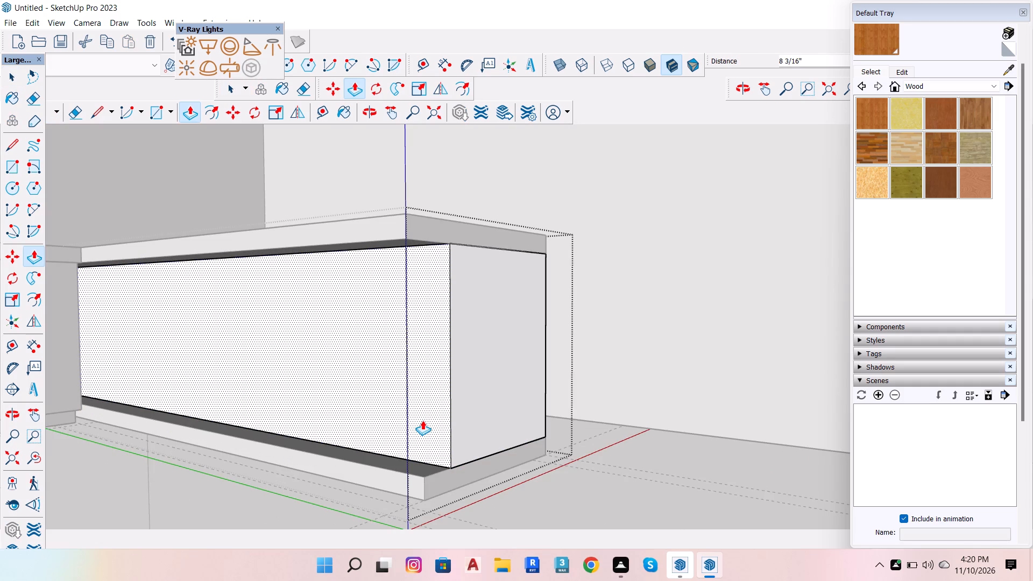
key("6")
key("Return")
key("space")
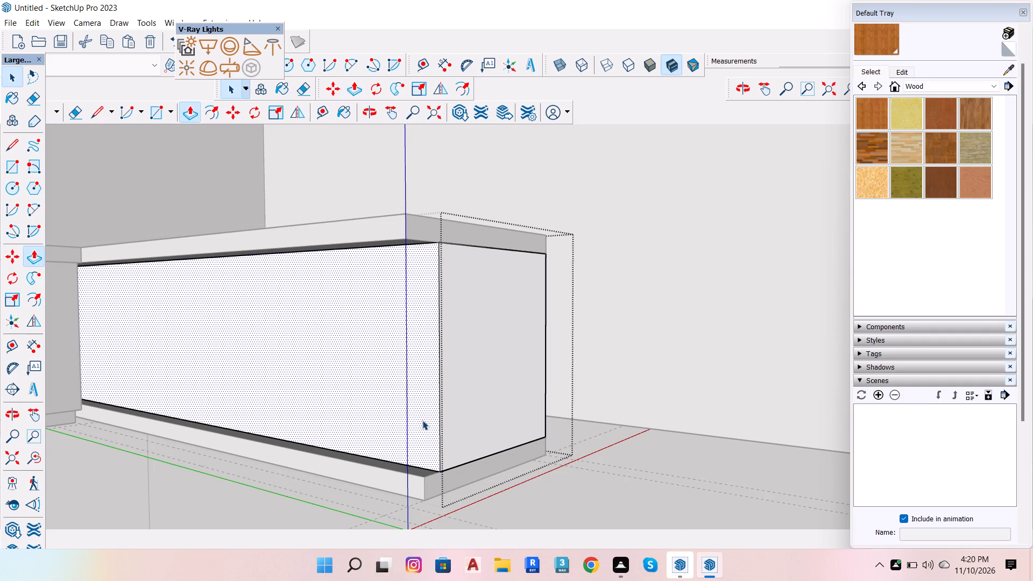
Push/pull the opposite long side of the adjoining counter's base inward 6".
scroll(337, 438, "down", 7)
scroll(550, 377, "up", 4)
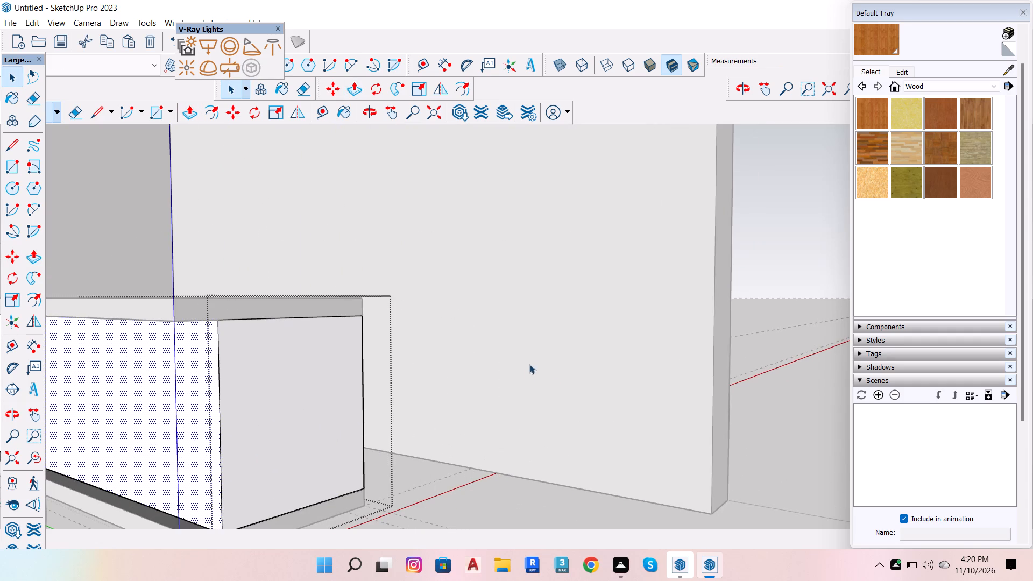
key("o")
left_click_drag(541, 342, 299, 348)
key("space")
scroll(322, 398, "up", 5)
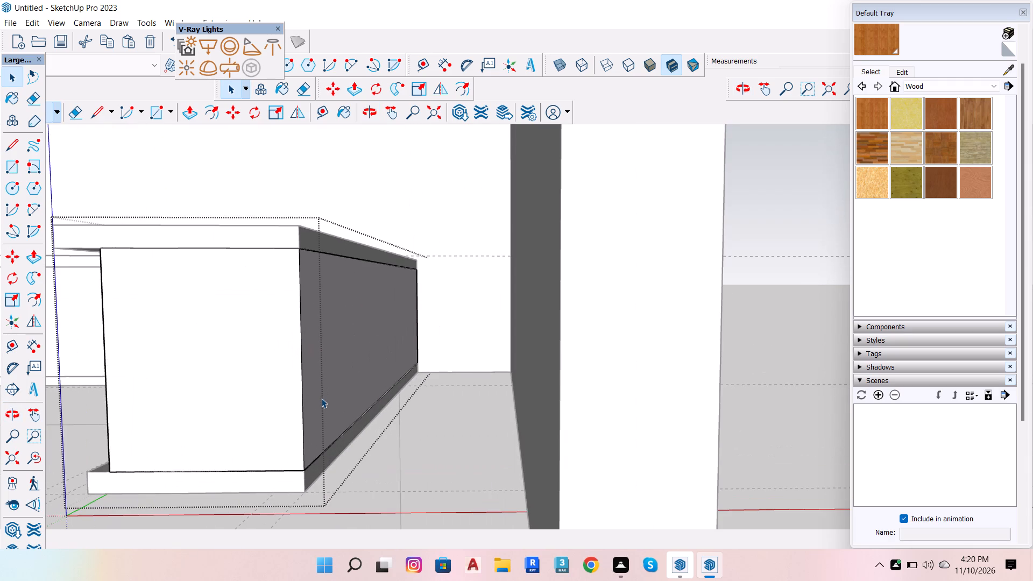
left_click(321, 398)
key("p")
left_click(310, 399)
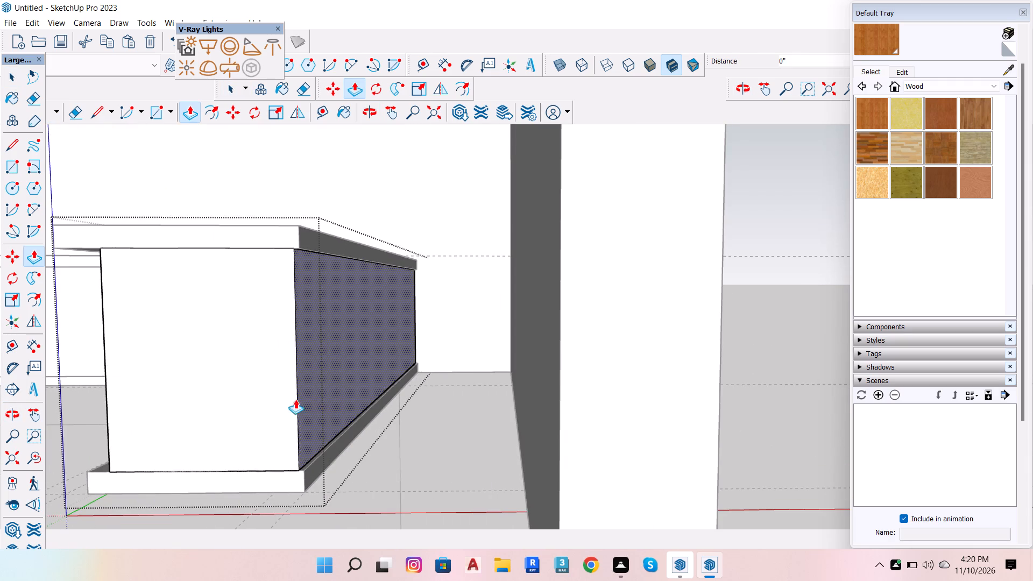
key("6")
key("Return")
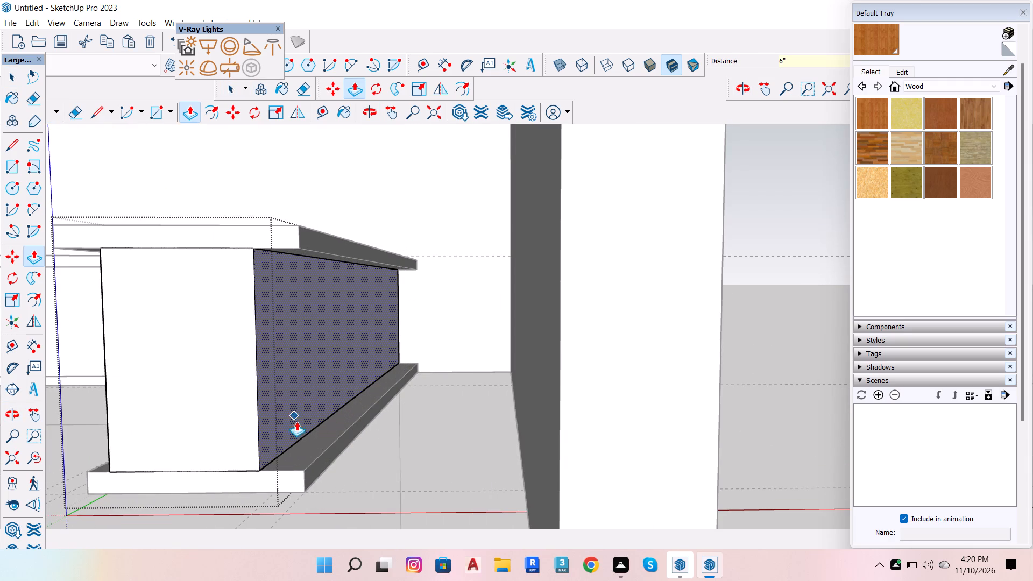
Close the base for editing and delete the plinth beneath the adjoining counter's base.
key("space")
left_click(298, 476)
double_click(366, 509)
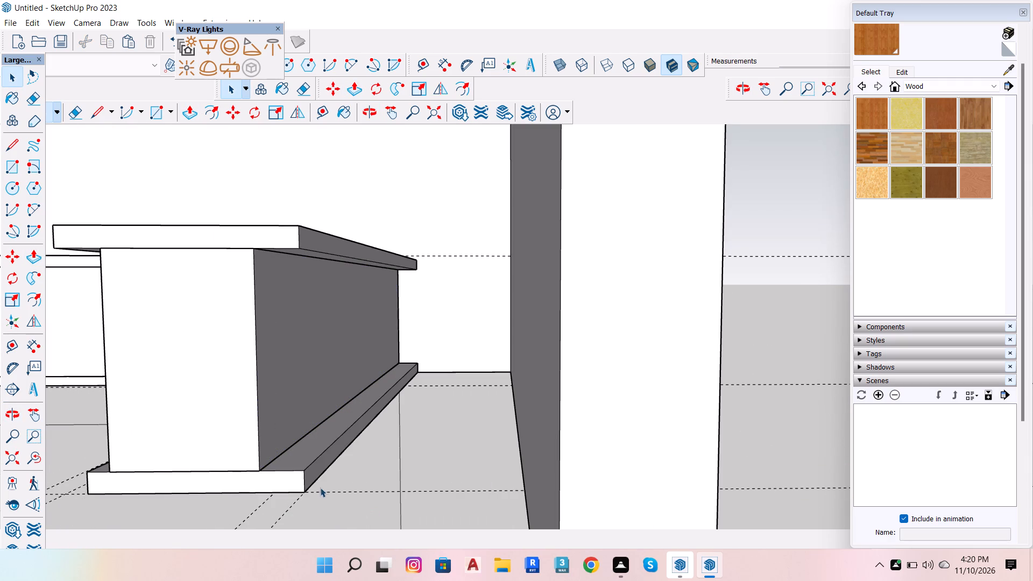
left_click(307, 475)
key("shift+Delete")
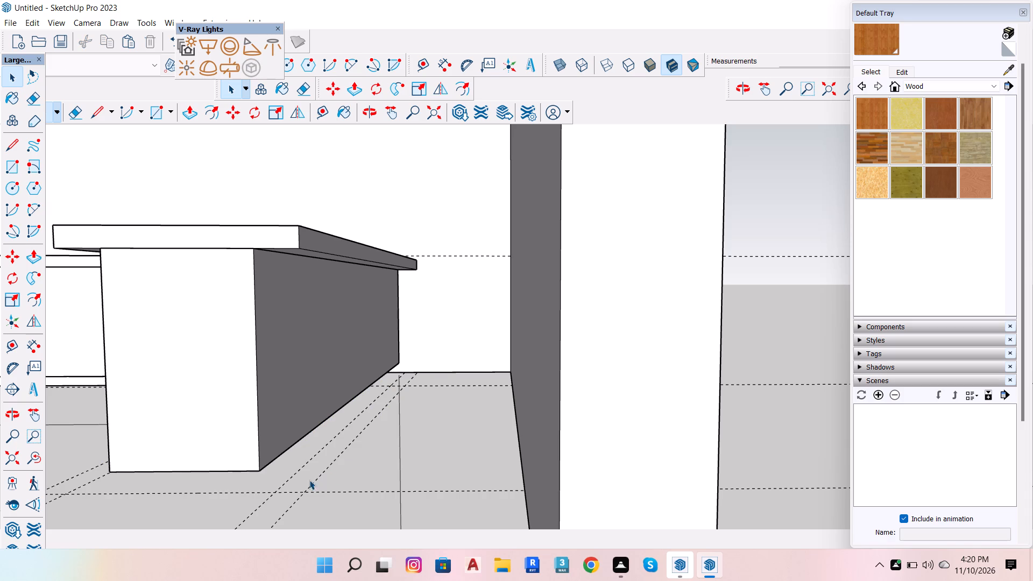
Push/pull the underside of the adjoining counter's base 3" down to the floor.
scroll(386, 384, "down", 7)
scroll(235, 477, "up", 4)
key("o")
left_click_drag(161, 464, 266, 304)
key("space")
left_click(391, 310)
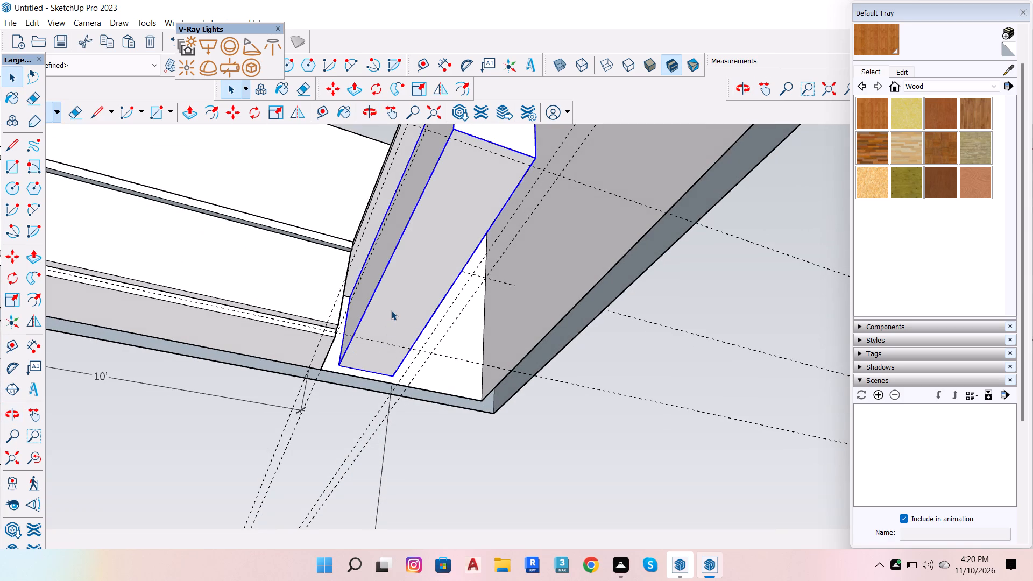
double_click(391, 310)
left_click(391, 310)
left_click(391, 310)
left_click(385, 337)
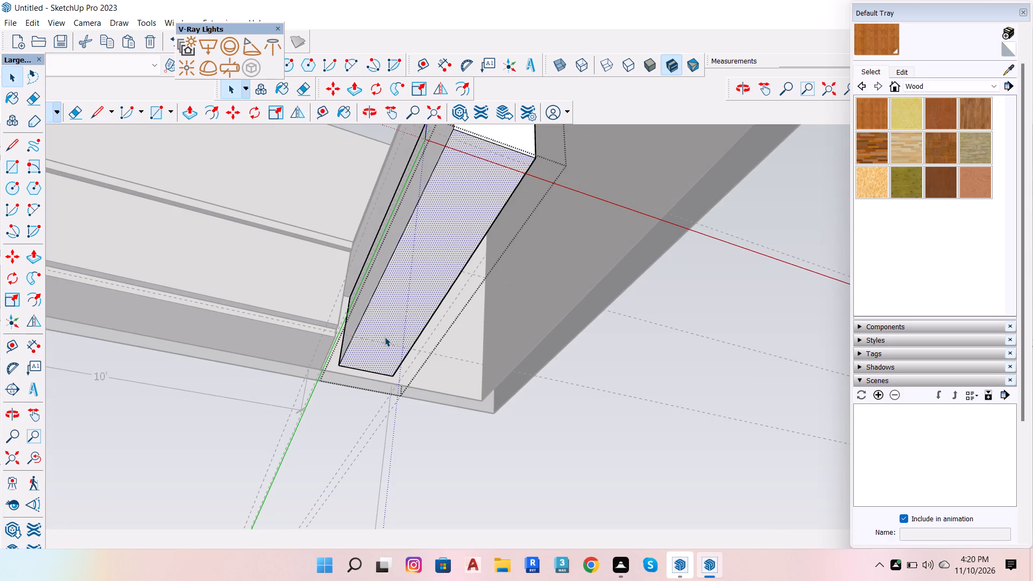
key("p")
left_click(385, 337)
left_click(301, 356)
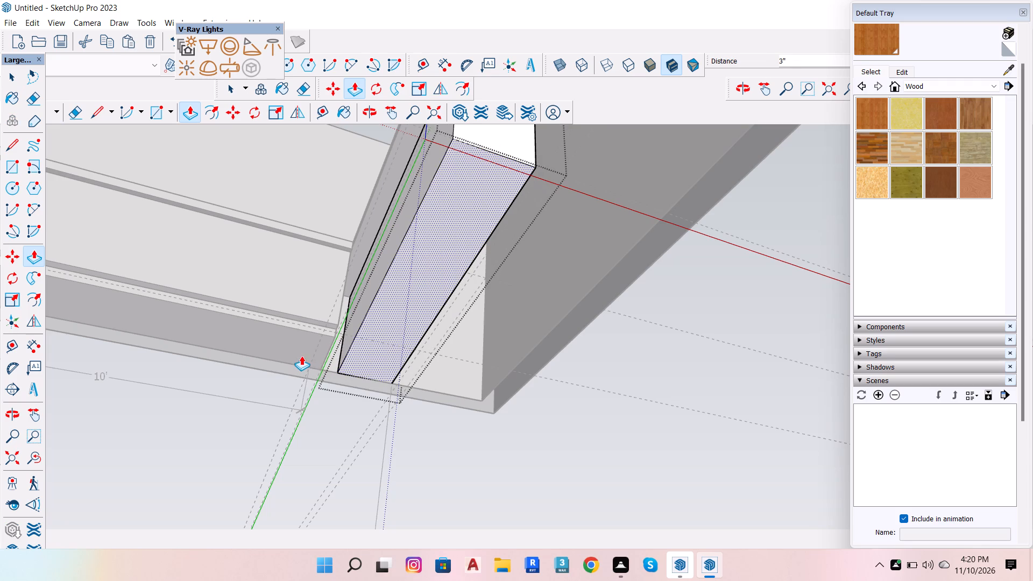
Push/pull the short end face of the adjoining counter's base inward 4" beneath the countertop, and close the base for editing.
key("space")
scroll(445, 412, "down", 14)
key("o")
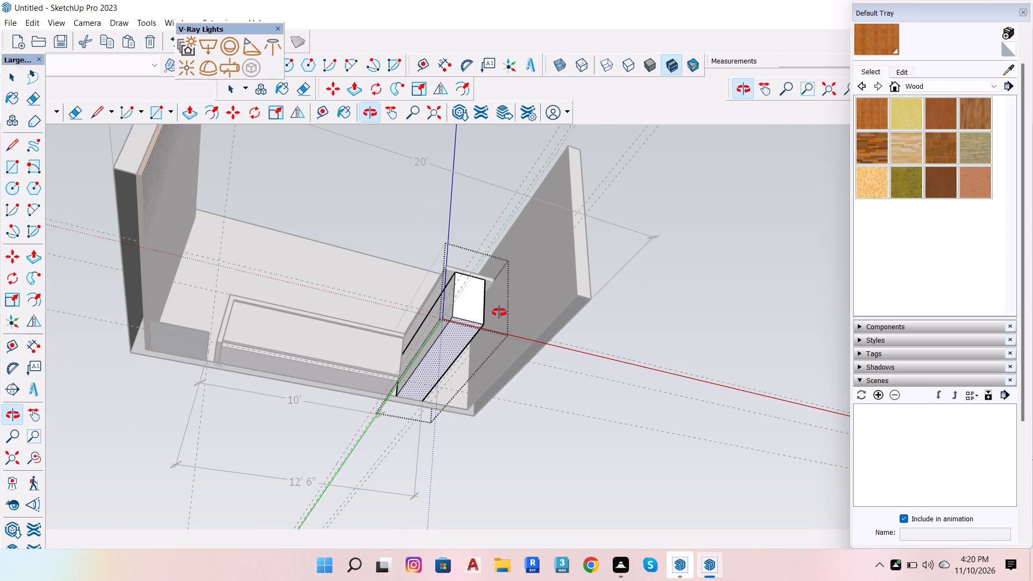
left_click_drag(508, 273, 524, 473)
scroll(474, 302, "up", 6)
key("space")
scroll(489, 274, "up", 3)
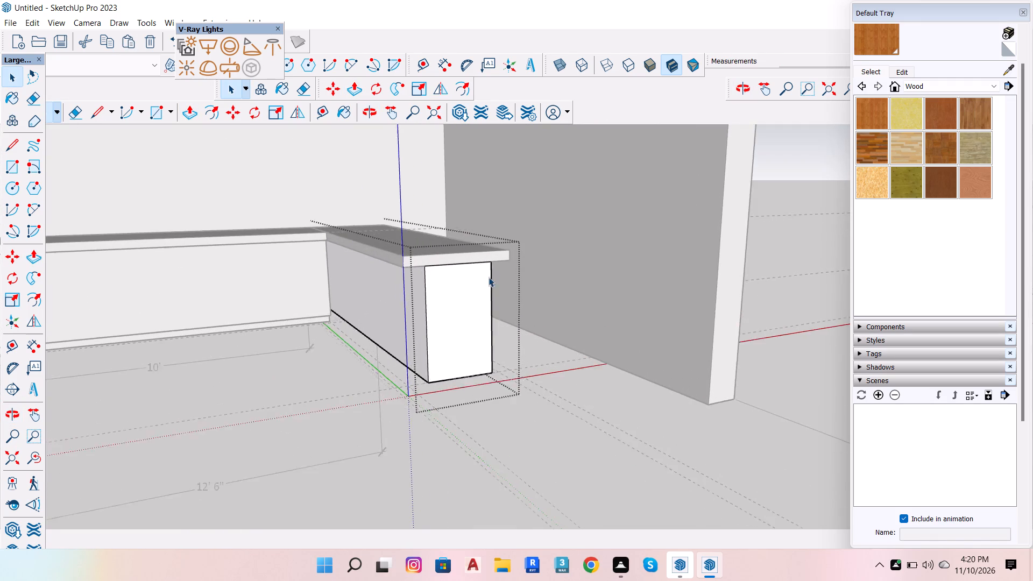
scroll(489, 277, "up", 2)
left_click(458, 308)
key("p")
left_click(458, 308)
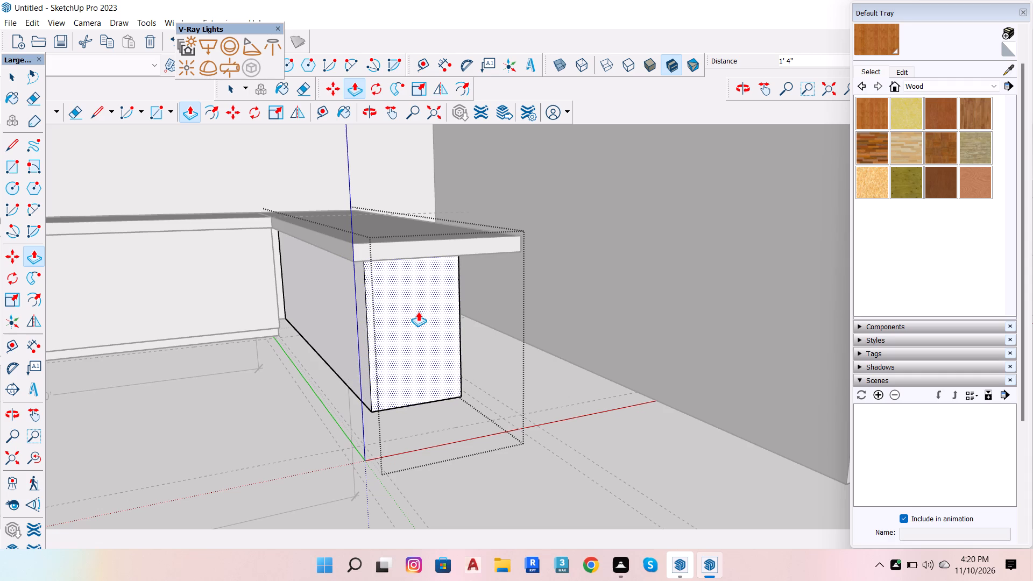
key("4")
key("Return")
key("space")
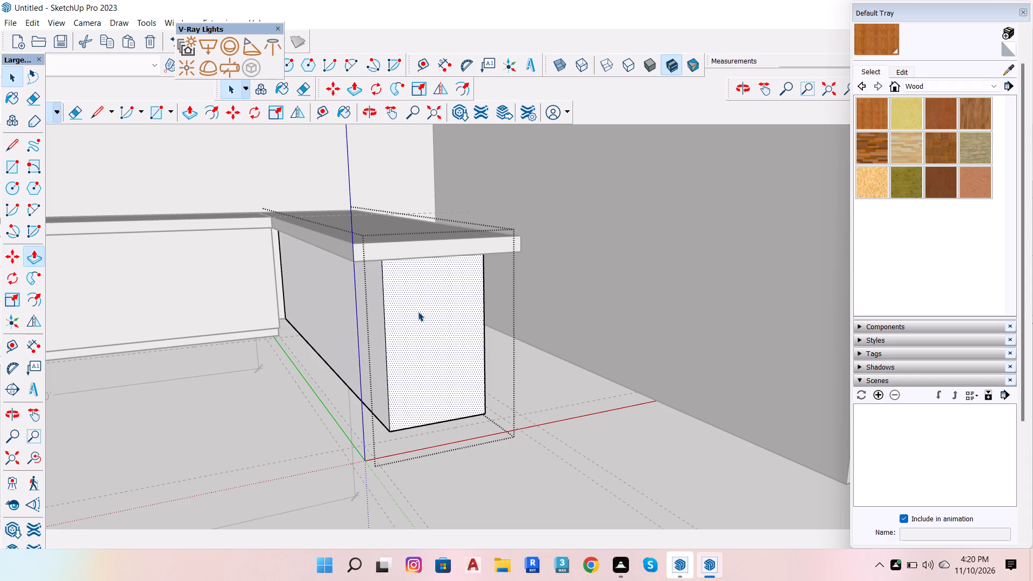
scroll(473, 409, "down", 6)
scroll(456, 466, "down", 6)
double_click(425, 498)
Examine the junction between the two countertops and the recessed base of the adjoining counter.
scroll(467, 413, "up", 5)
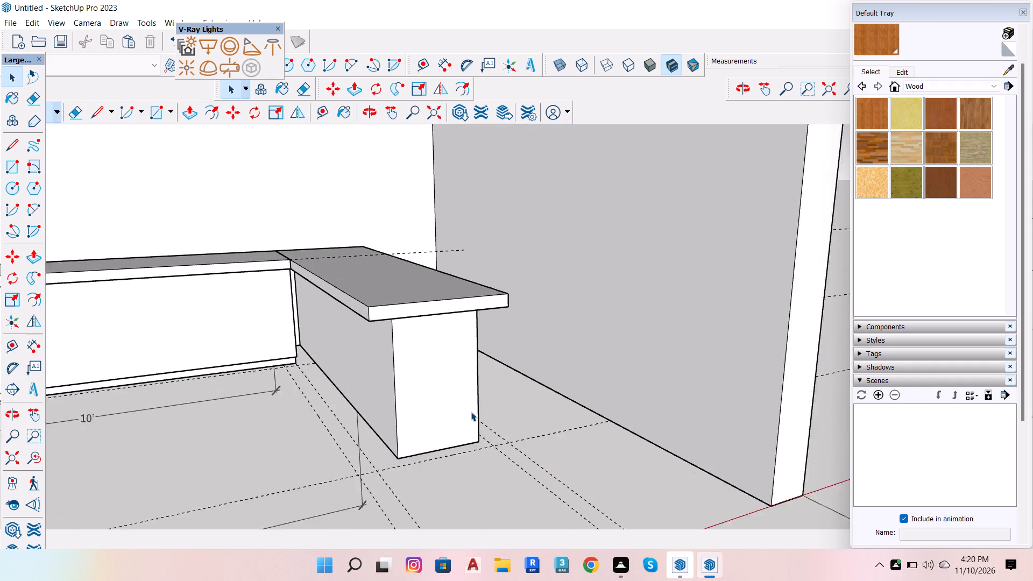
scroll(471, 412, "up", 2)
scroll(537, 370, "down", 6)
scroll(543, 437, "up", 4)
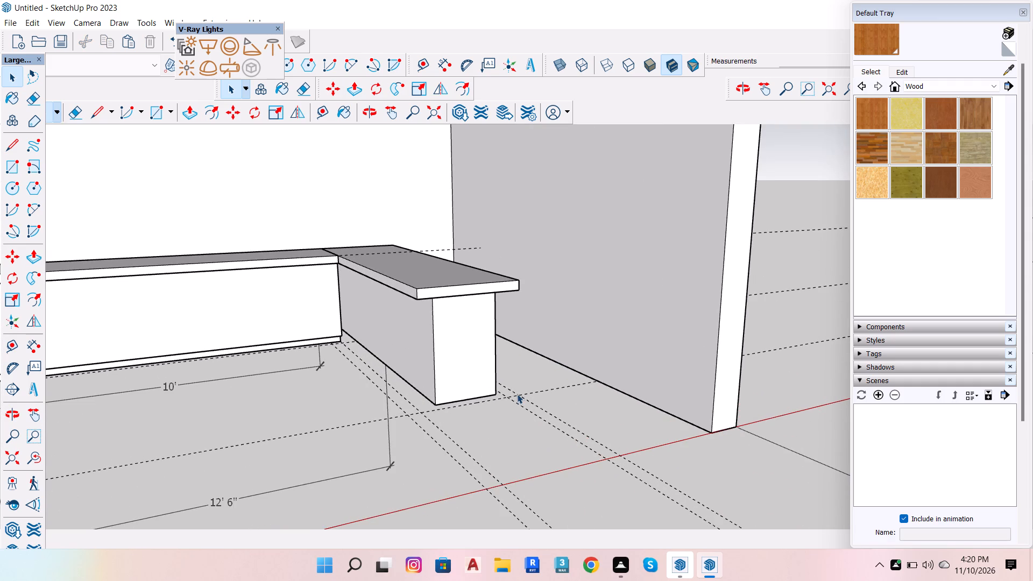
scroll(339, 251, "up", 5)
scroll(393, 332, "up", 3)
scroll(362, 201, "up", 5)
scroll(236, 242, "up", 5)
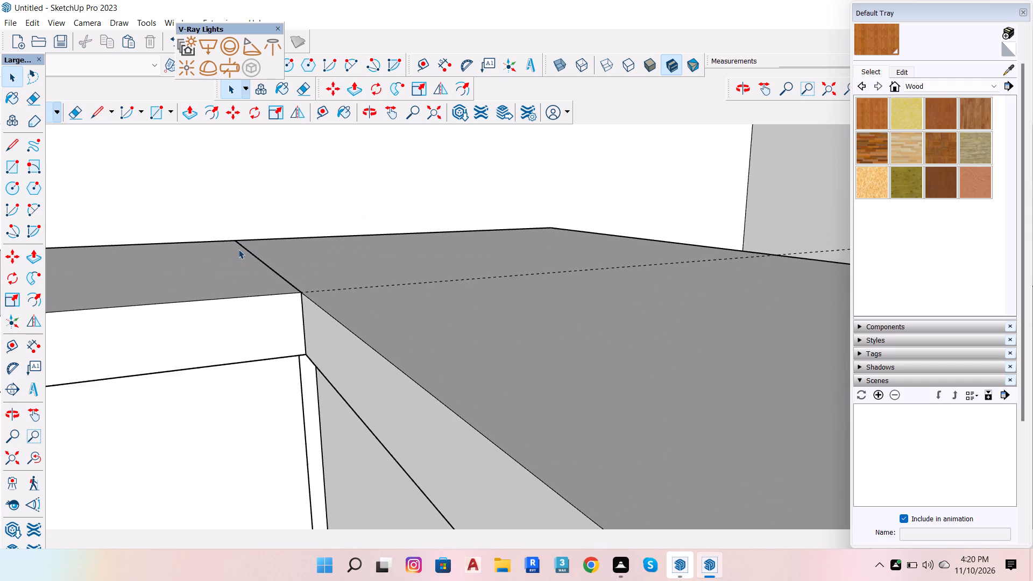
key("o")
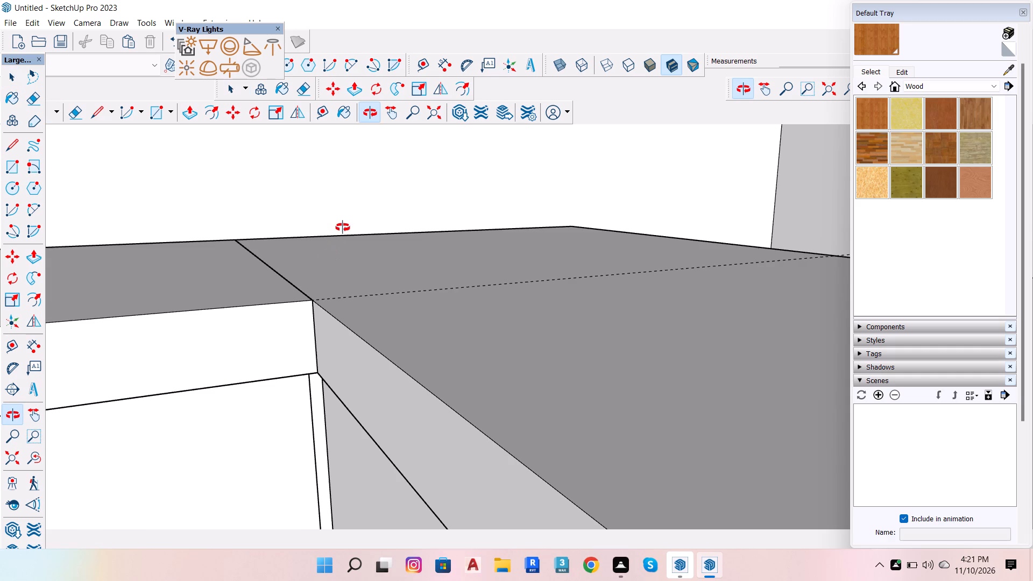
left_click_drag(343, 228, 325, 357)
scroll(298, 271, "down", 6)
scroll(308, 347, "down", 6)
key("space")
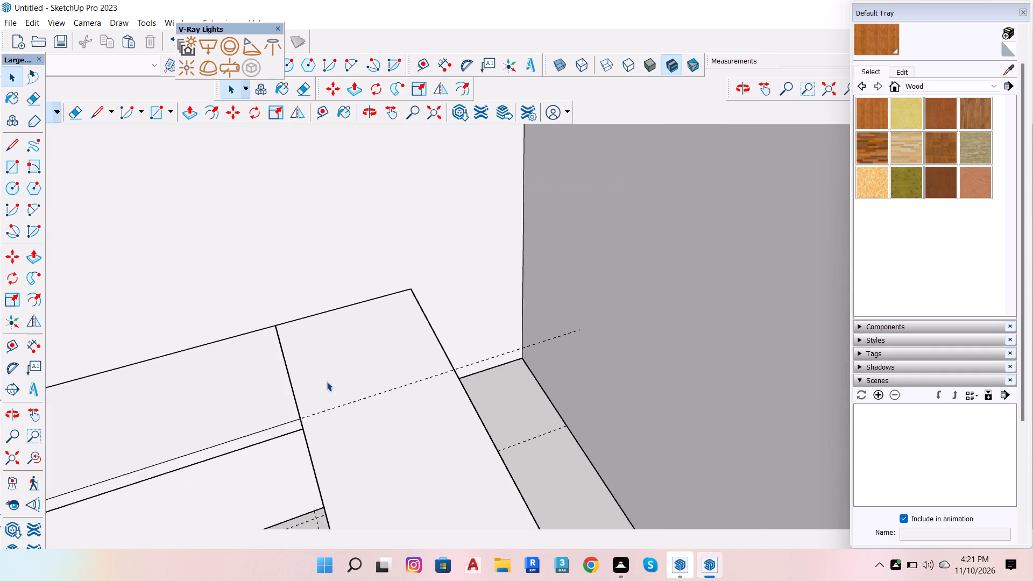
scroll(420, 285, "down", 7)
scroll(434, 356, "down", 6)
scroll(455, 494, "up", 7)
scroll(441, 428, "up", 7)
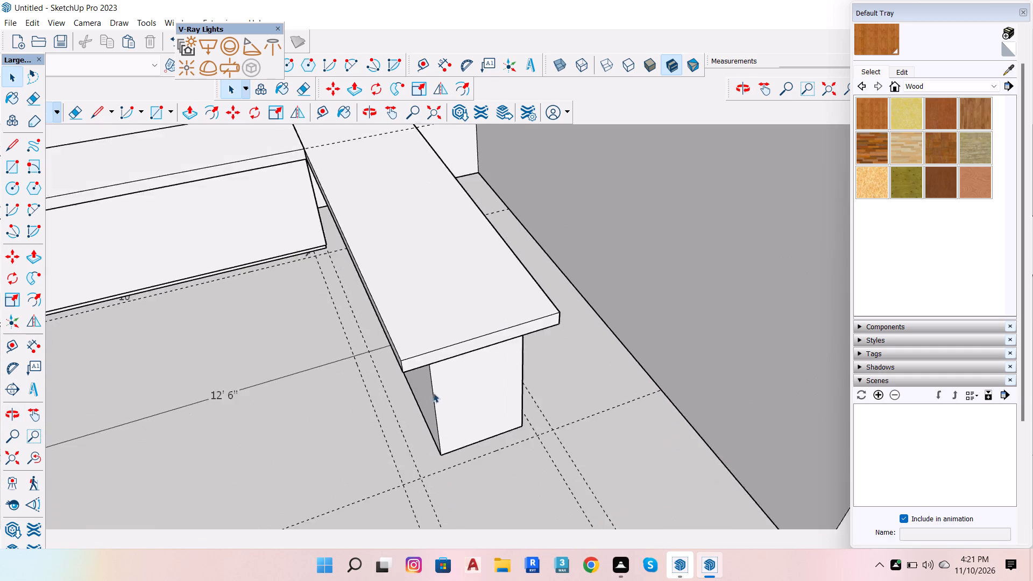
Examine the adjoining counter from below and above, opening its countertop group to inspect the underside face and closing it.
scroll(433, 393, "up", 7)
scroll(532, 266, "down", 6)
key("o")
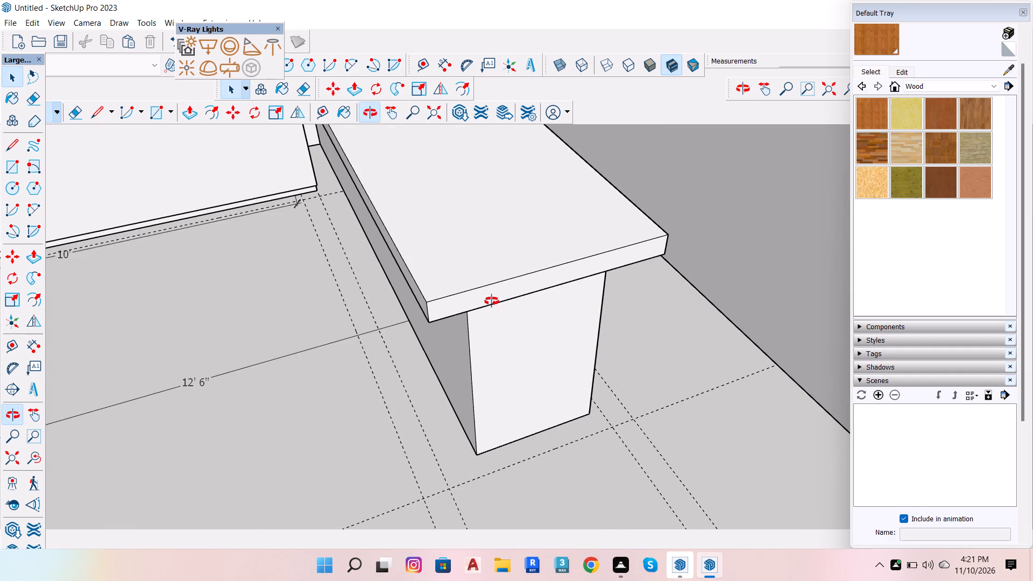
left_click_drag(428, 329, 472, 3)
scroll(534, 268, "down", 8)
scroll(472, 183, "up", 7)
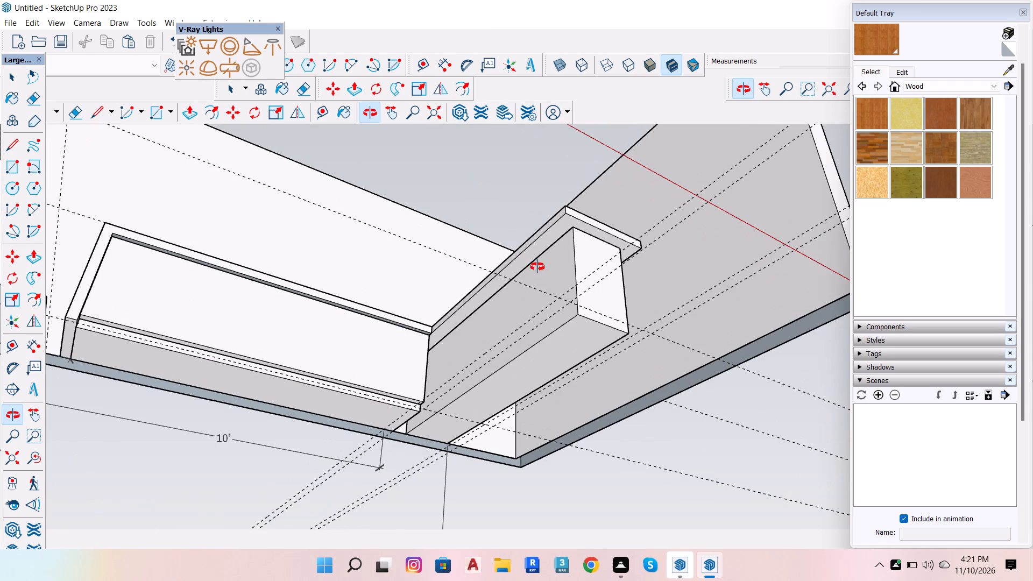
key("space")
left_click(537, 243)
scroll(537, 251, "up", 5)
double_click(537, 251)
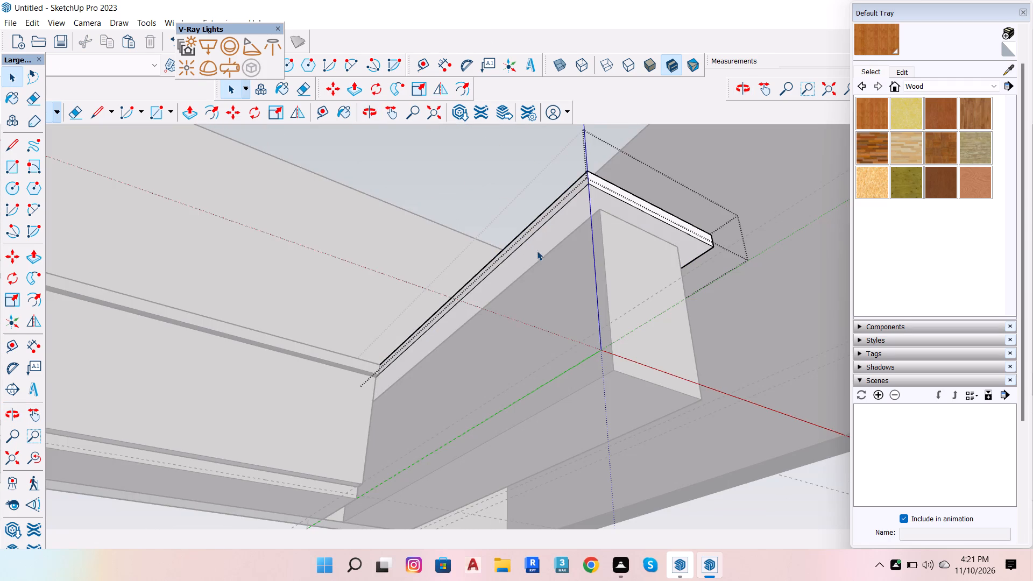
left_click(537, 251)
scroll(537, 243, "up", 2)
key("space")
scroll(546, 315, "down", 7)
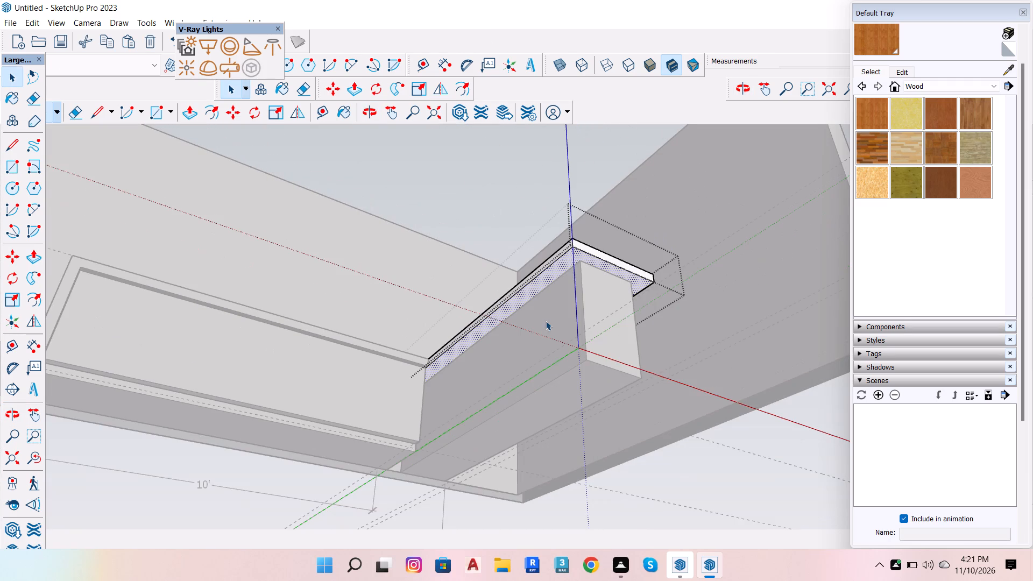
key("o")
left_click_drag(597, 198, 632, 474)
key("space")
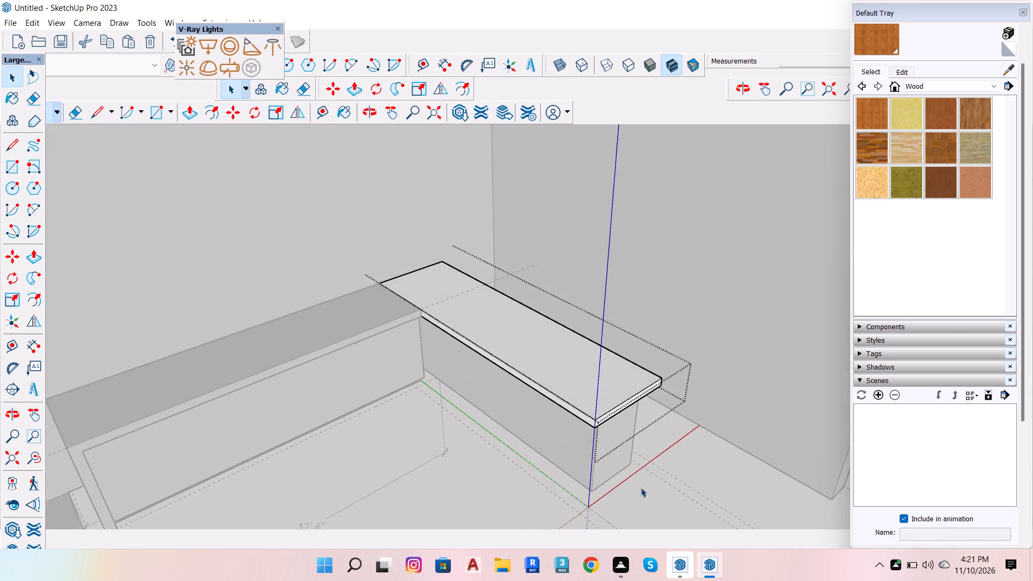
left_click(687, 516)
left_click(552, 337)
left_click(738, 479)
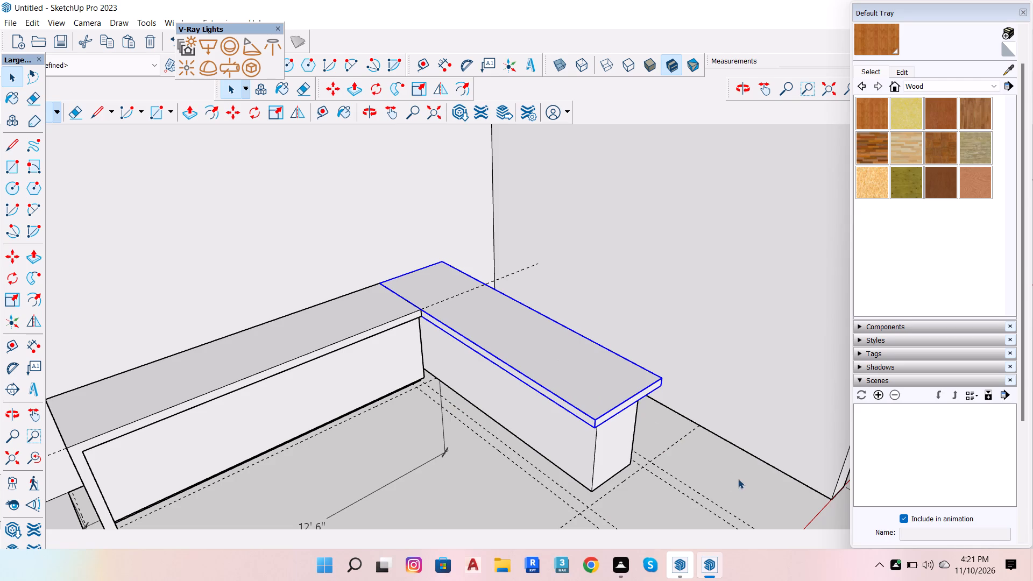
key("space")
scroll(461, 392, "down", 5)
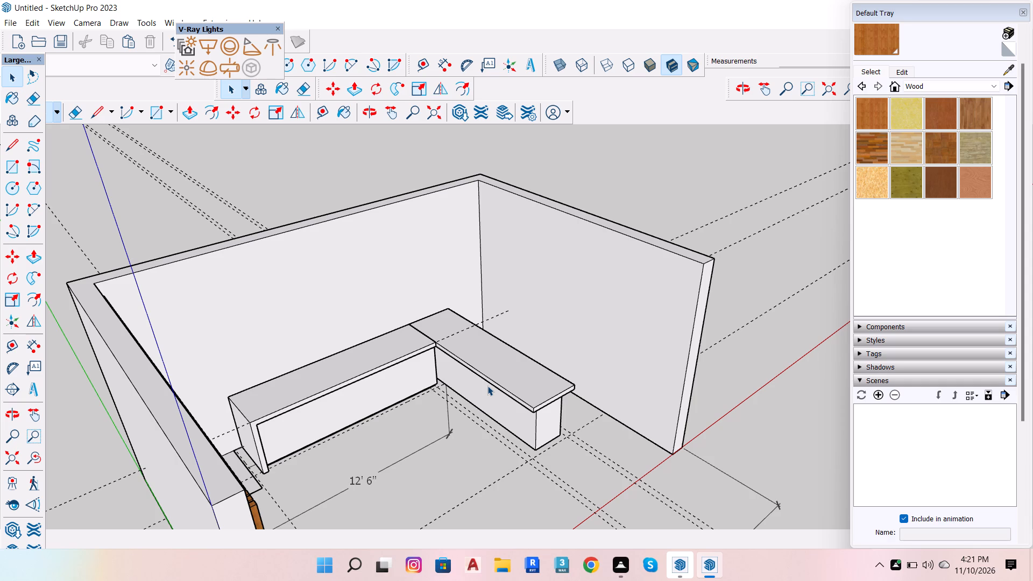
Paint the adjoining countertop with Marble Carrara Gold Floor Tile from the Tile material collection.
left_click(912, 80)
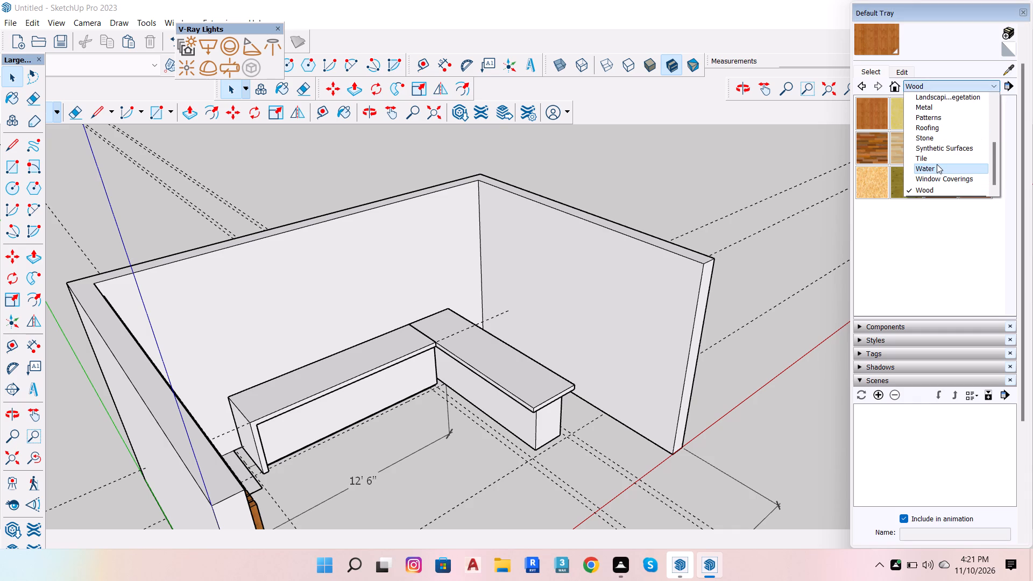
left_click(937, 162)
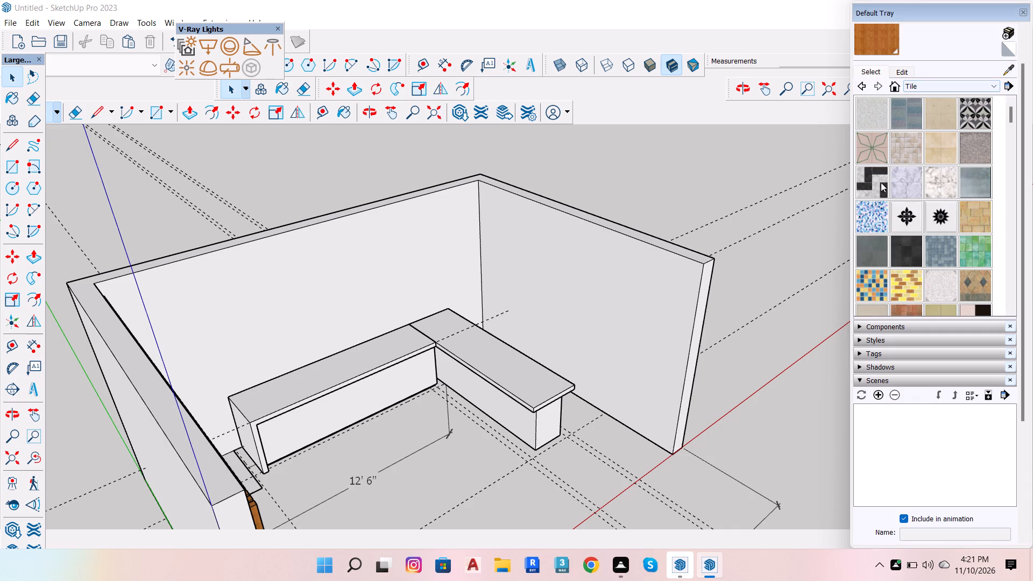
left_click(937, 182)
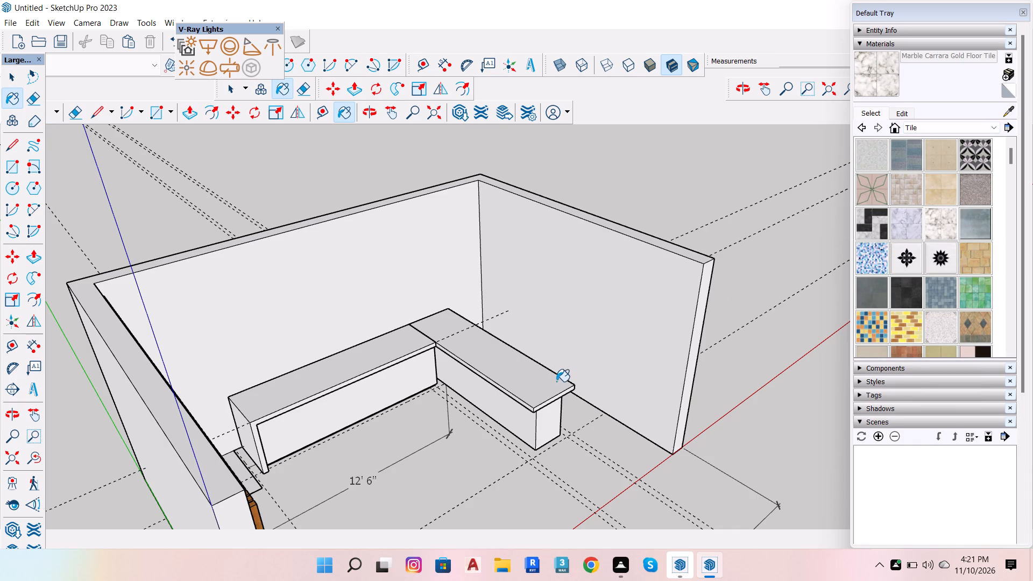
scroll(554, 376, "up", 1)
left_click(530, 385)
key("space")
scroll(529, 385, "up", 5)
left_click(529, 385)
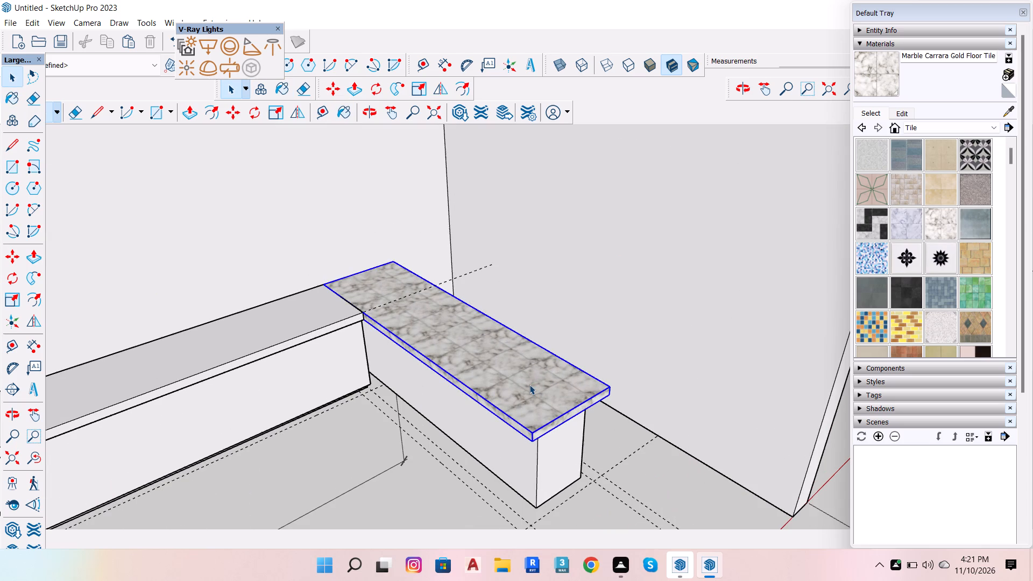
Open the painted countertop for editing, select its top face and all its geometry, and check the commands available for them.
double_click(529, 385)
left_click(529, 385)
double_click(529, 385)
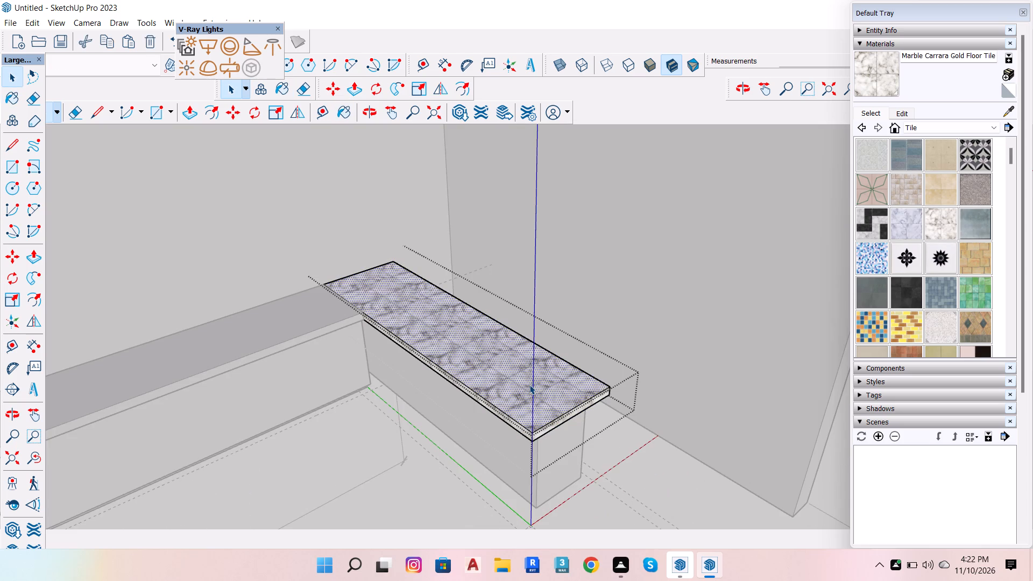
scroll(529, 385, "up", 7)
right_click(527, 394)
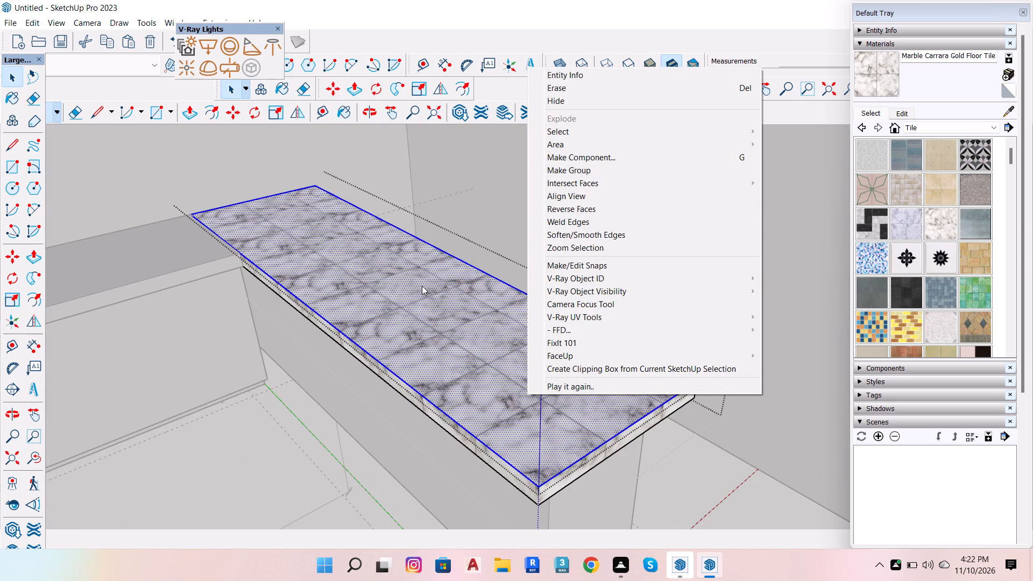
triple_click(444, 330)
double_click(444, 331)
scroll(435, 342, "down", 2)
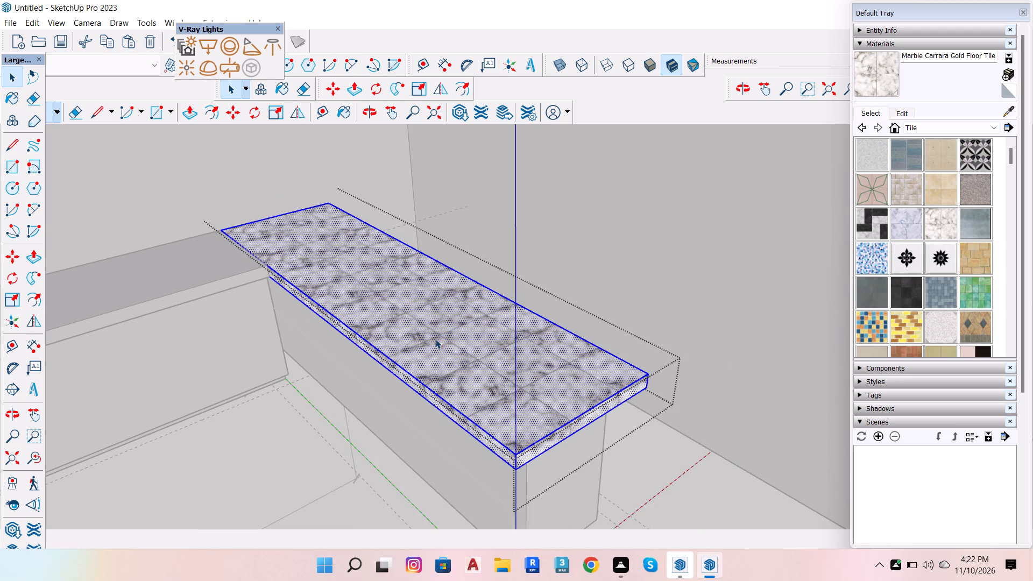
right_click(435, 339)
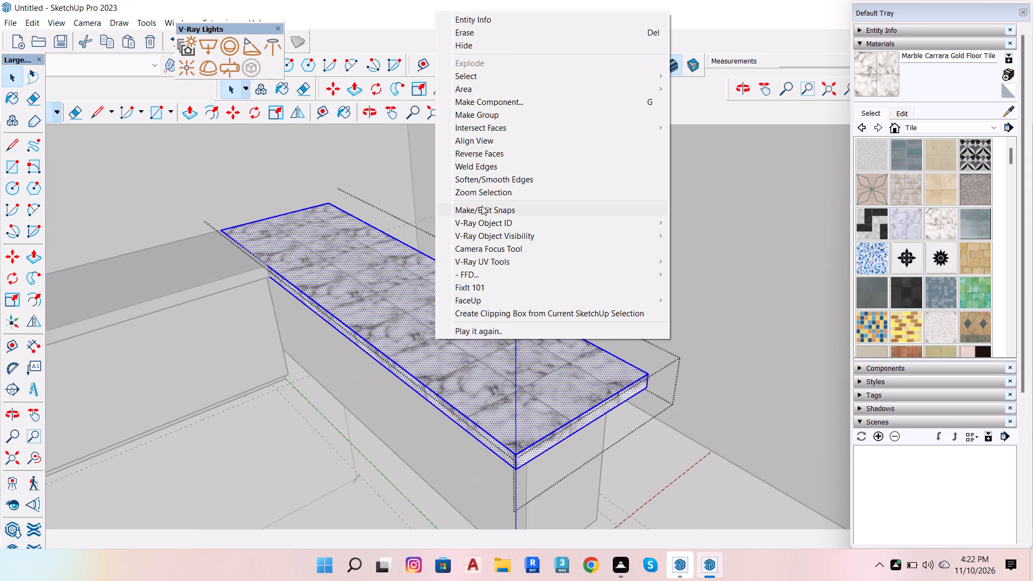
left_click(427, 398)
triple_click(443, 382)
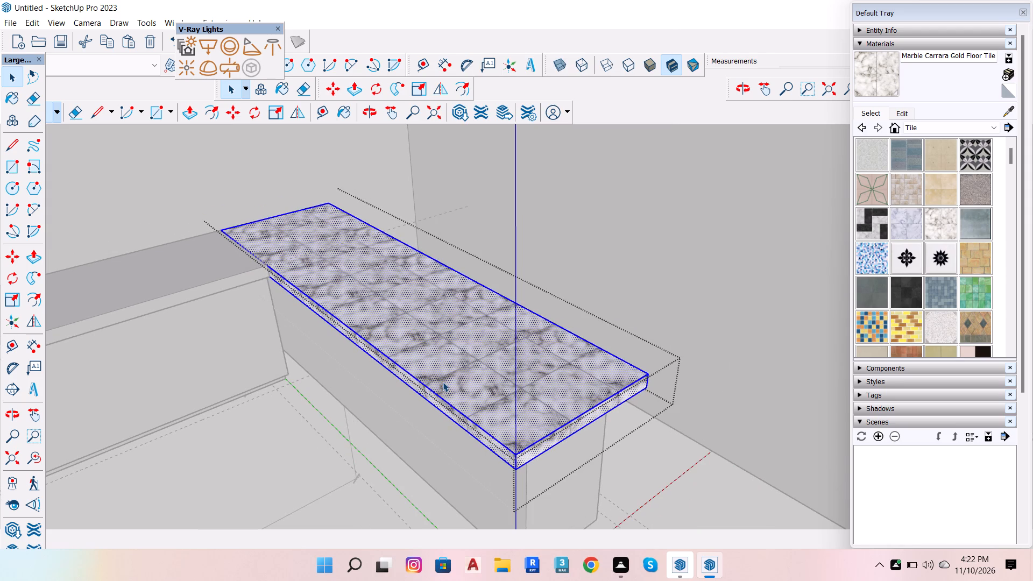
left_click(443, 382)
right_click(443, 382)
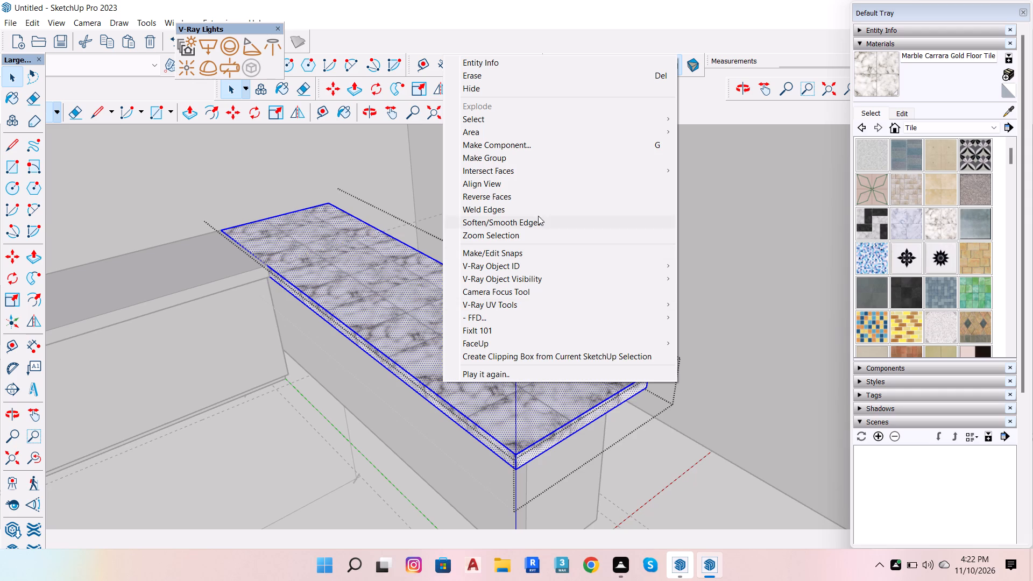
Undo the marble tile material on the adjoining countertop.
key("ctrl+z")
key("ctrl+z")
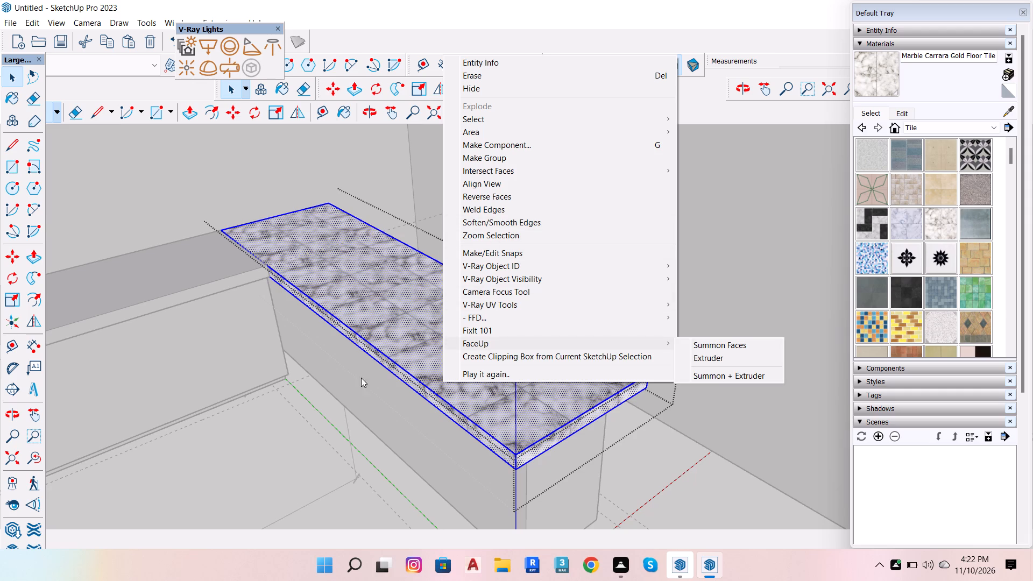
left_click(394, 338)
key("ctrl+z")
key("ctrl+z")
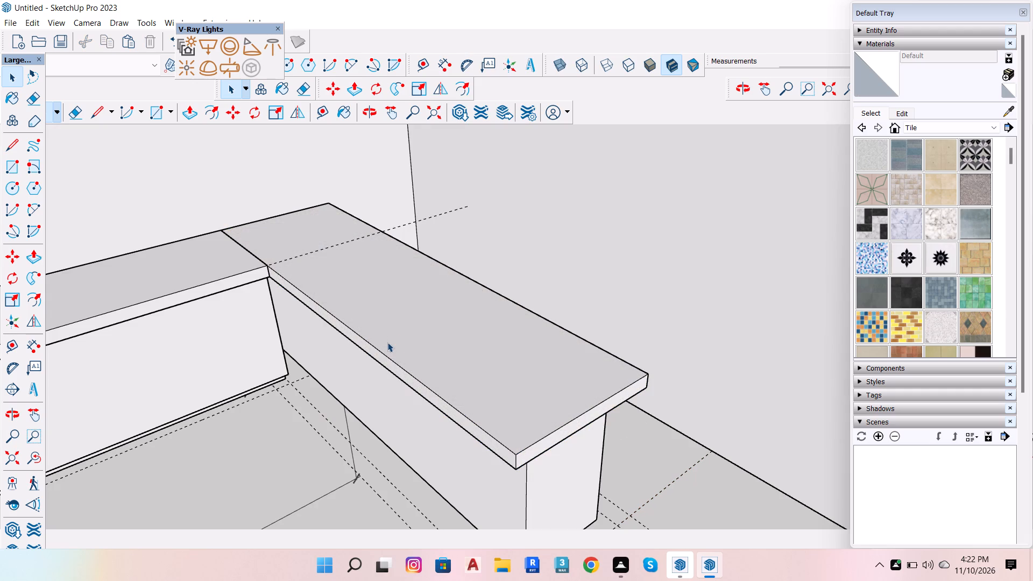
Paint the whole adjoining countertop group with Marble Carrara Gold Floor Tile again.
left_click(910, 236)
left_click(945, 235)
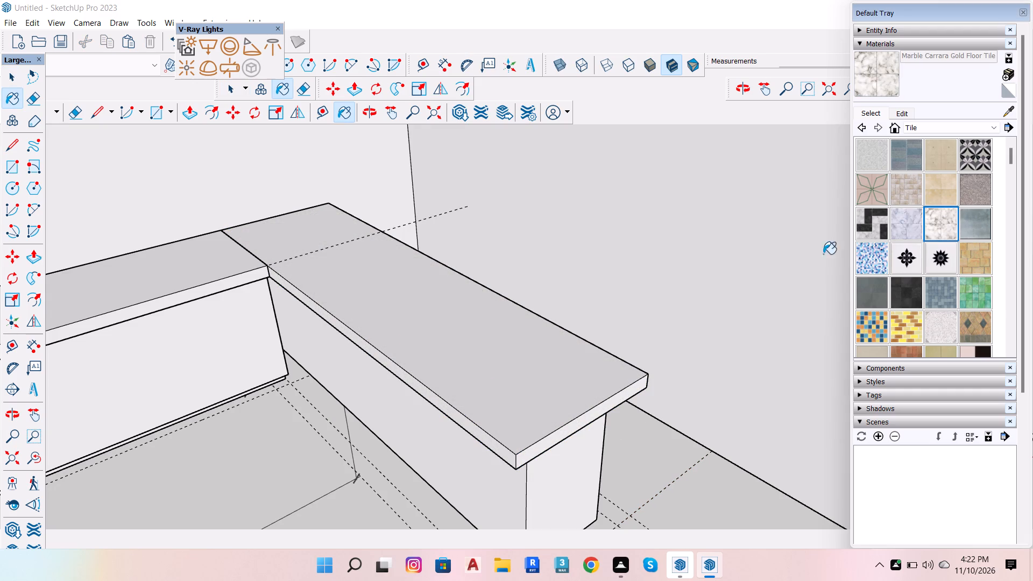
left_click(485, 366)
Check the commands available for the painted countertop, first as a group and with its geometry selected inside the group.
right_click(485, 366)
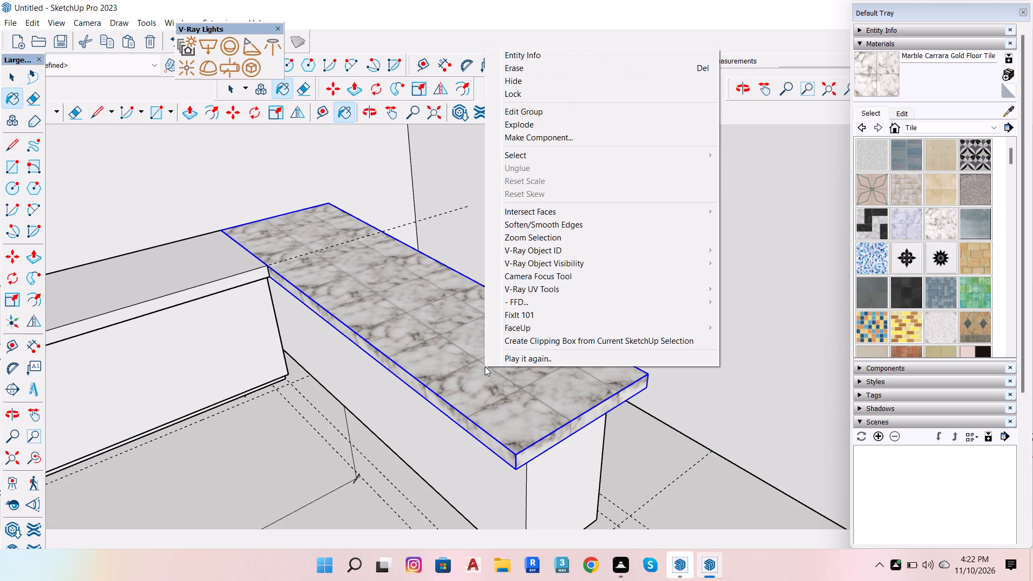
left_click(485, 378)
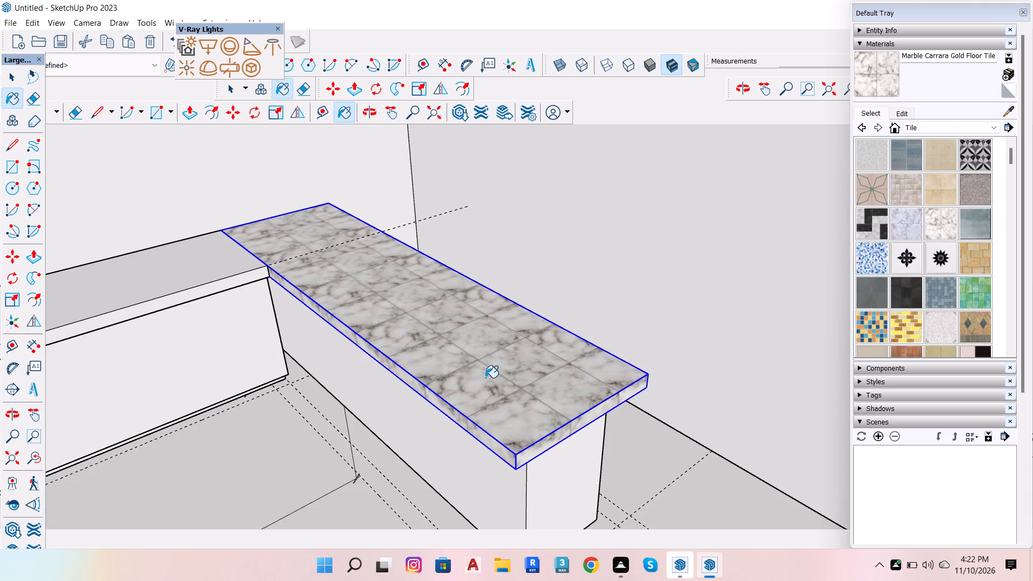
key("space")
right_click(490, 376)
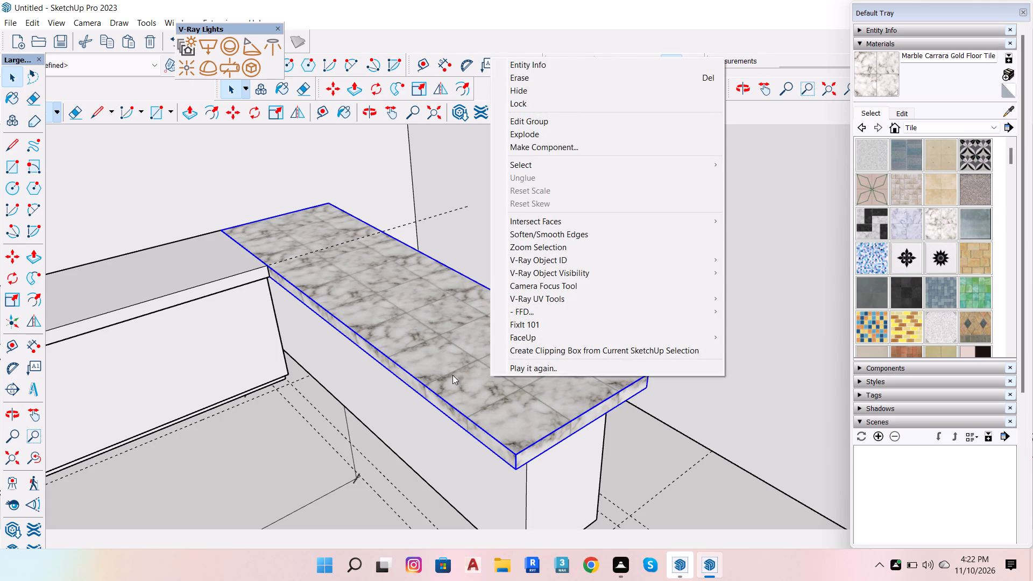
left_click(452, 375)
double_click(452, 375)
double_click(452, 375)
right_click(452, 375)
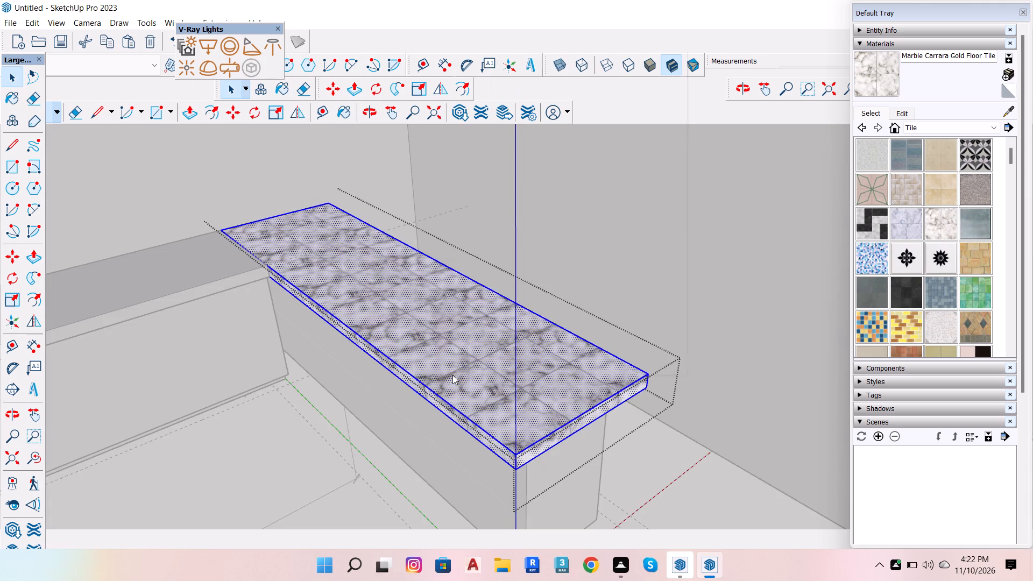
left_click(442, 381)
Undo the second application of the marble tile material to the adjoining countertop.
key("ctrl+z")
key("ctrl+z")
Examine the junction between the two countertops and the free end of the adjoining counter.
scroll(455, 421, "down", 7)
scroll(373, 377, "up", 4)
scroll(285, 317, "up", 7)
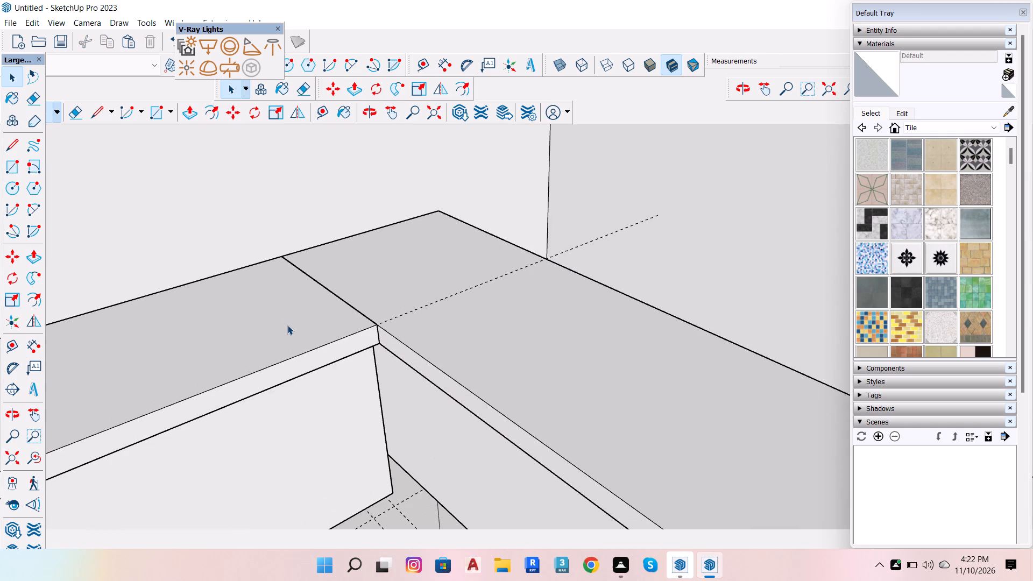
scroll(407, 252, "down", 14)
scroll(497, 441, "up", 4)
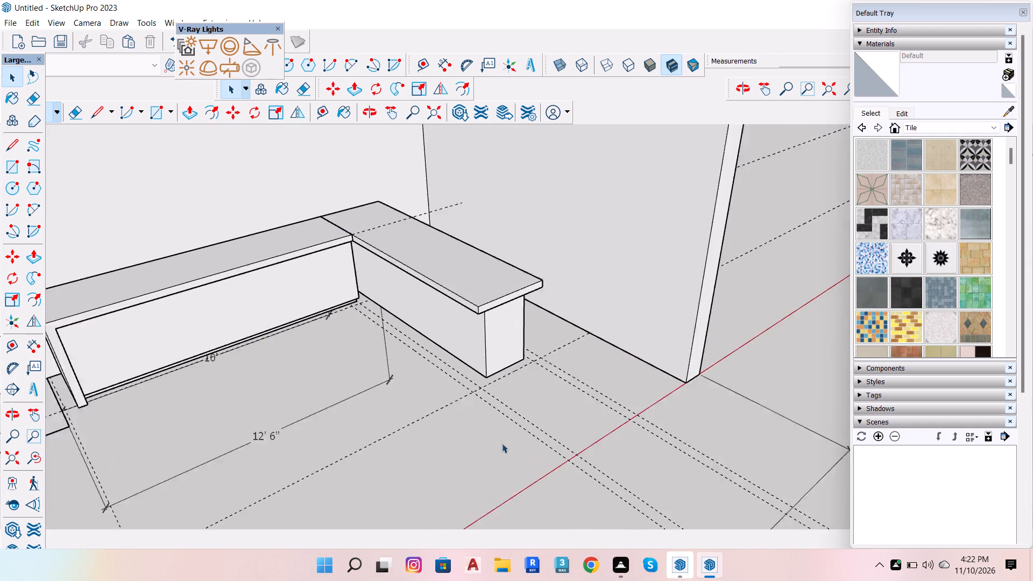
scroll(502, 443, "up", 2)
scroll(508, 288, "up", 6)
scroll(127, 271, "down", 5)
scroll(341, 333, "down", 6)
scroll(264, 281, "up", 7)
scroll(214, 348, "up", 4)
scroll(275, 279, "down", 5)
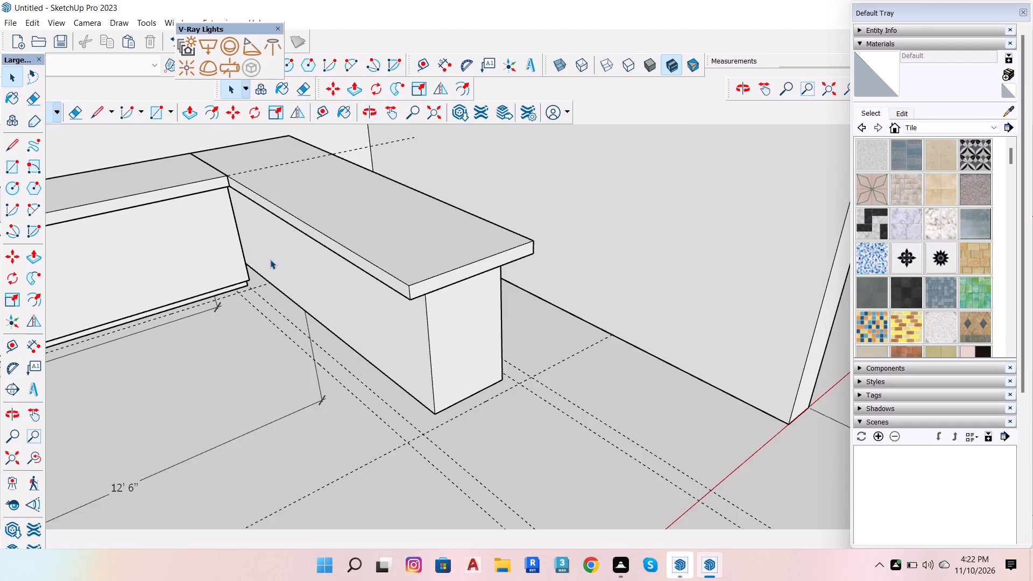
From beneath the model, draw a line across the wall's thickness at the bottom of its free end, beyond the adjoining counter.
key("o")
left_click_drag(344, 200, 238, 0)
scroll(381, 348, "up", 7)
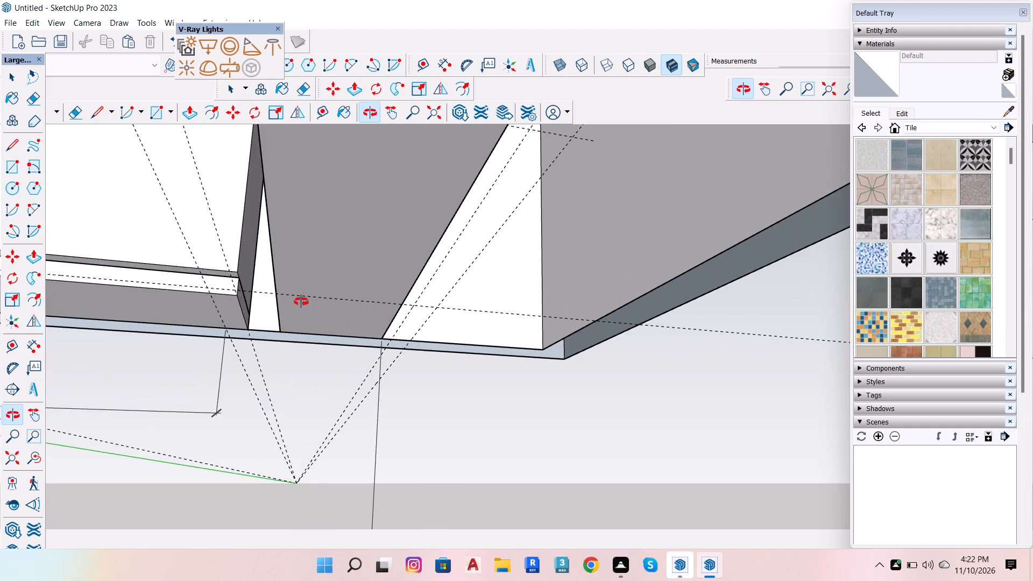
left_click_drag(301, 287, 356, 159)
scroll(411, 336, "down", 7)
scroll(428, 286, "down", 7)
key("space")
scroll(615, 167, "up", 3)
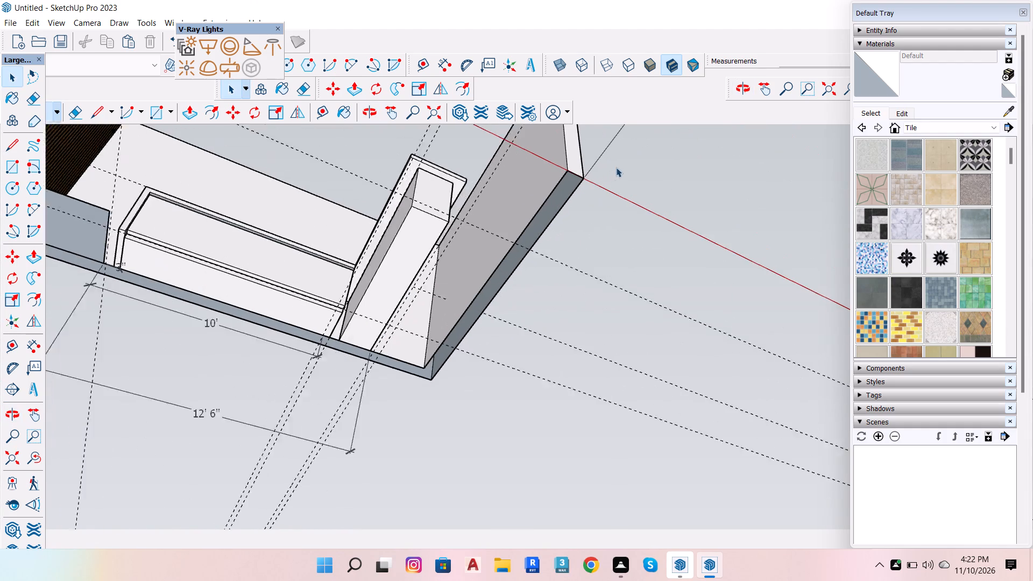
scroll(616, 167, "up", 2)
key("l")
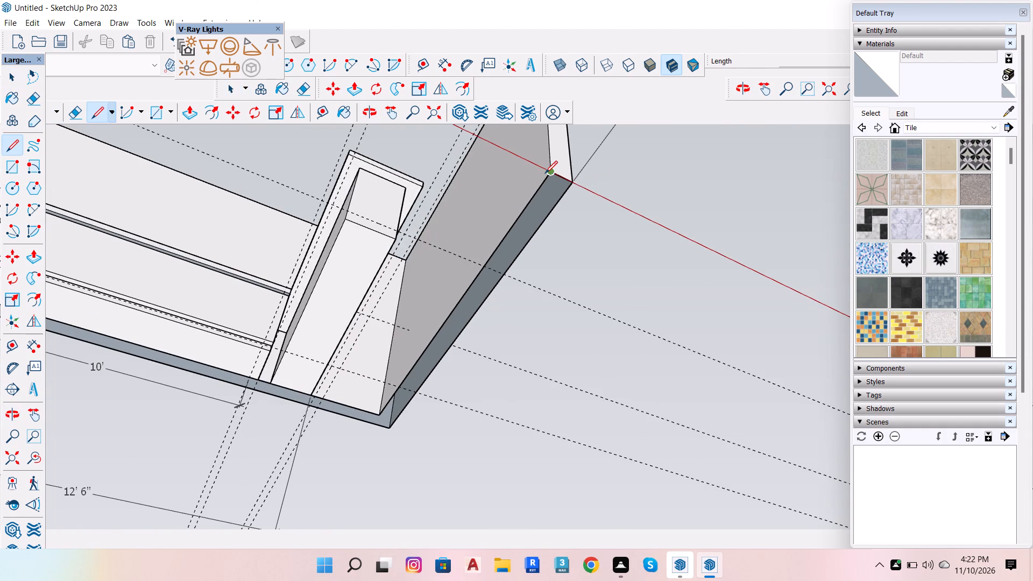
left_click(545, 173)
left_click(571, 187)
scroll(674, 251, "down", 8)
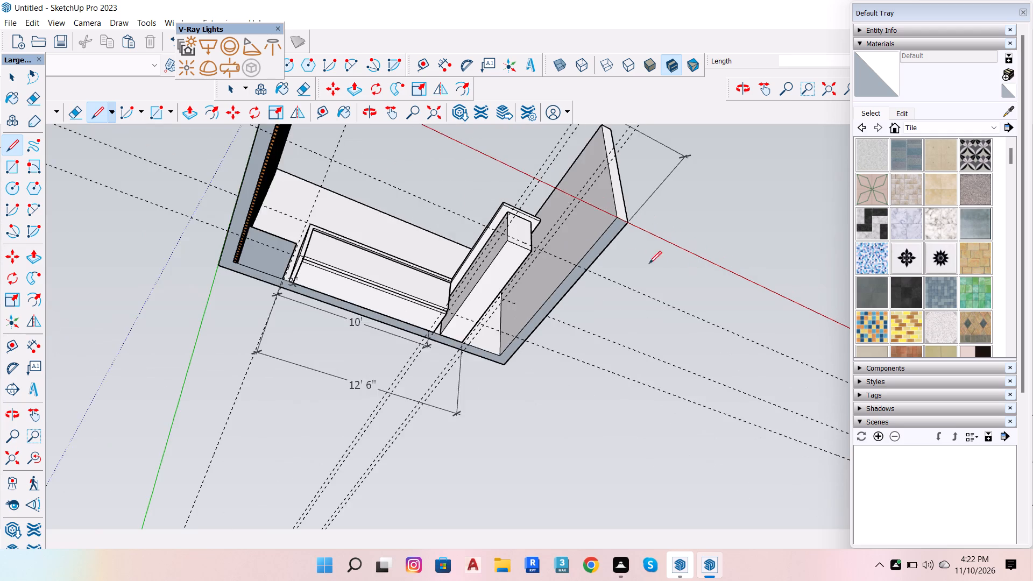
Select the continuous bottom face running under the room walls and reverse it.
scroll(548, 244, "up", 3)
key("space")
left_click(578, 307)
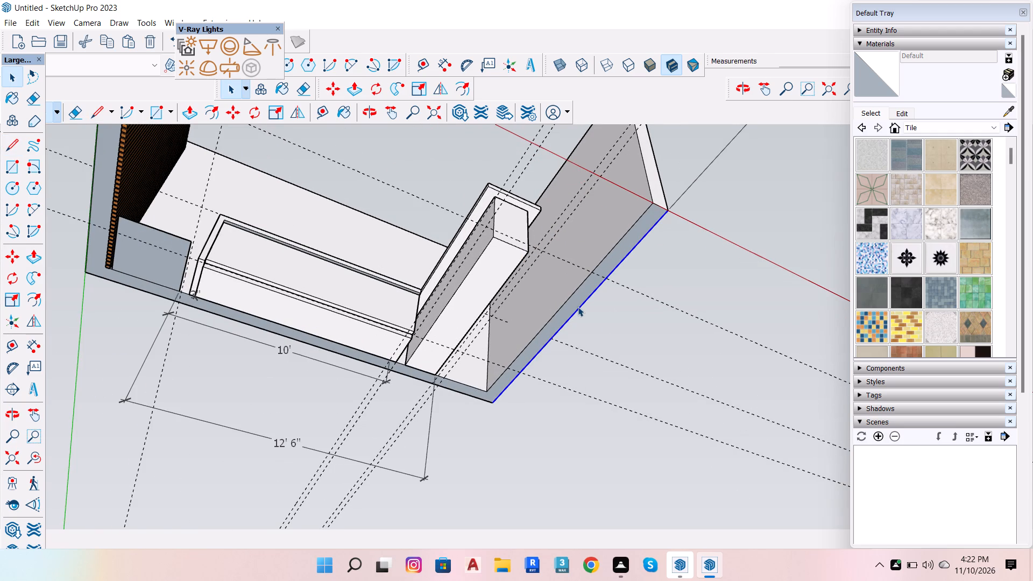
left_click(578, 300)
left_click(578, 300)
right_click(578, 300)
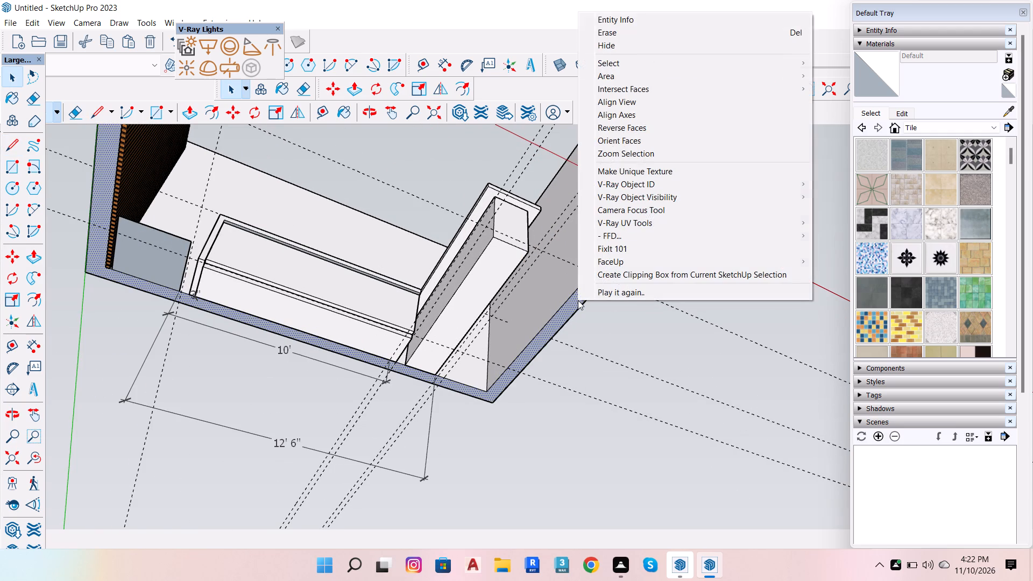
left_click(657, 126)
key("space")
From beneath the model, place a guide 2" out from the bottom edge of the adjoining counter's grey side face, near the wall.
scroll(465, 259, "up", 5)
scroll(371, 426, "up", 13)
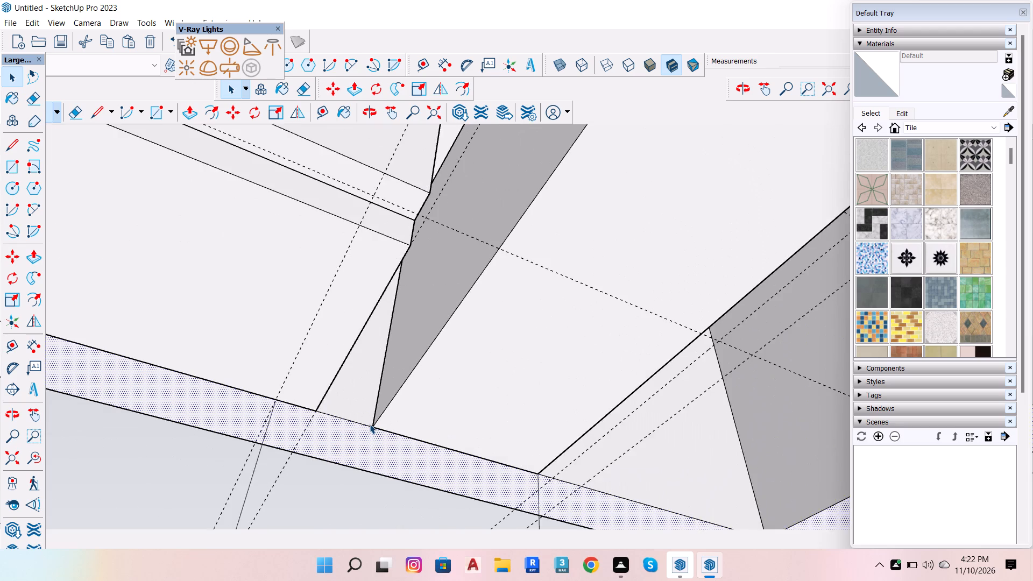
scroll(370, 424, "up", 5)
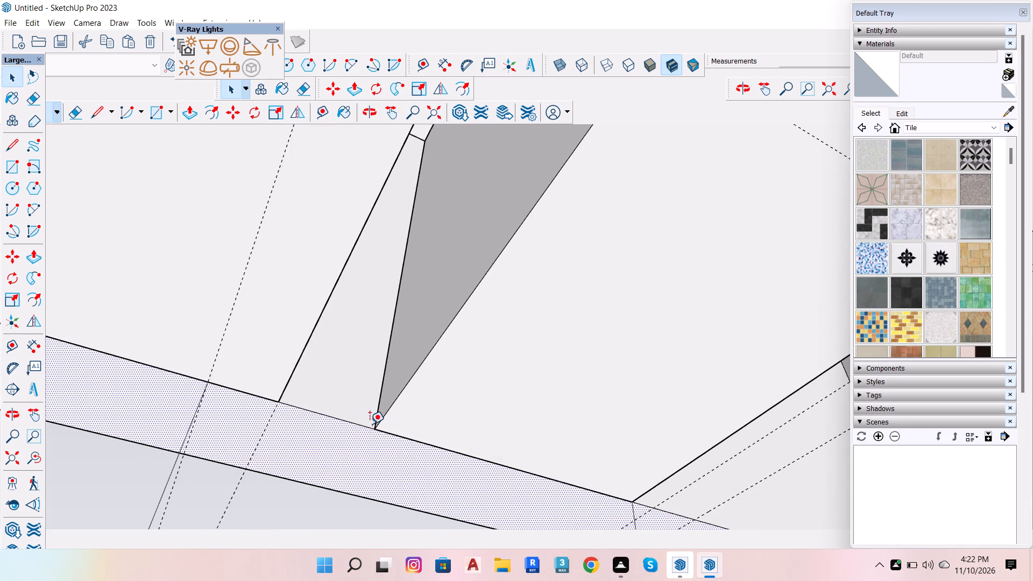
key("t")
left_click(385, 413)
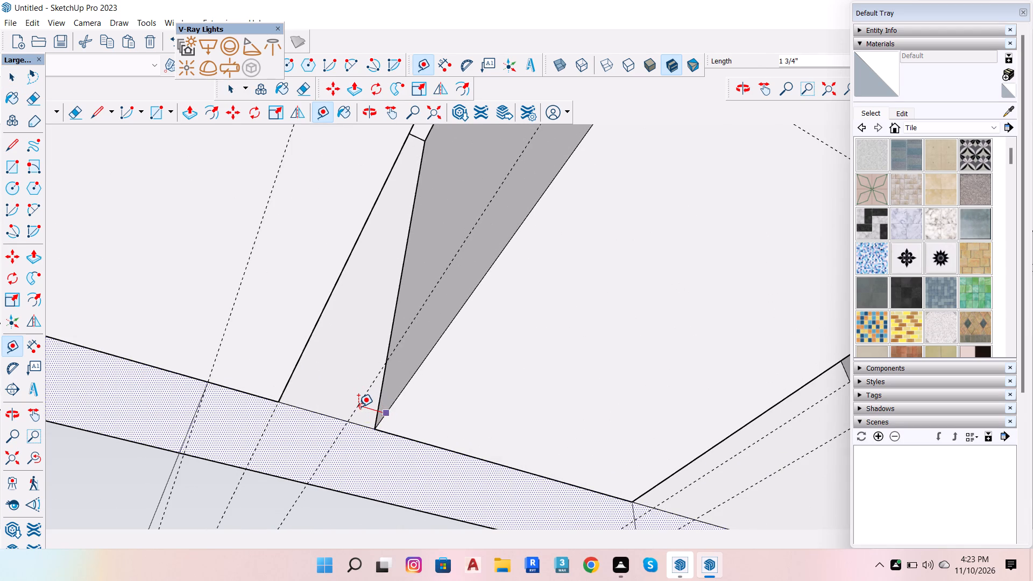
key("2")
key("Return")
key("space")
Draw a 2" by 2" rectangle between the guide and the counter base's bottom corner, against the wall's inner edge.
scroll(403, 445, "up", 5)
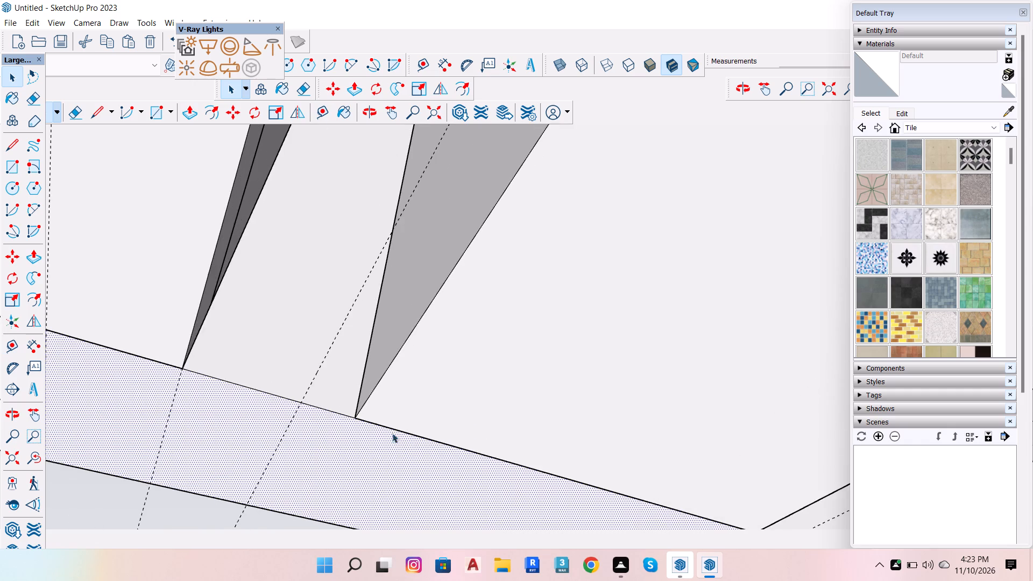
scroll(345, 415, "up", 1)
key("r")
left_click(363, 417)
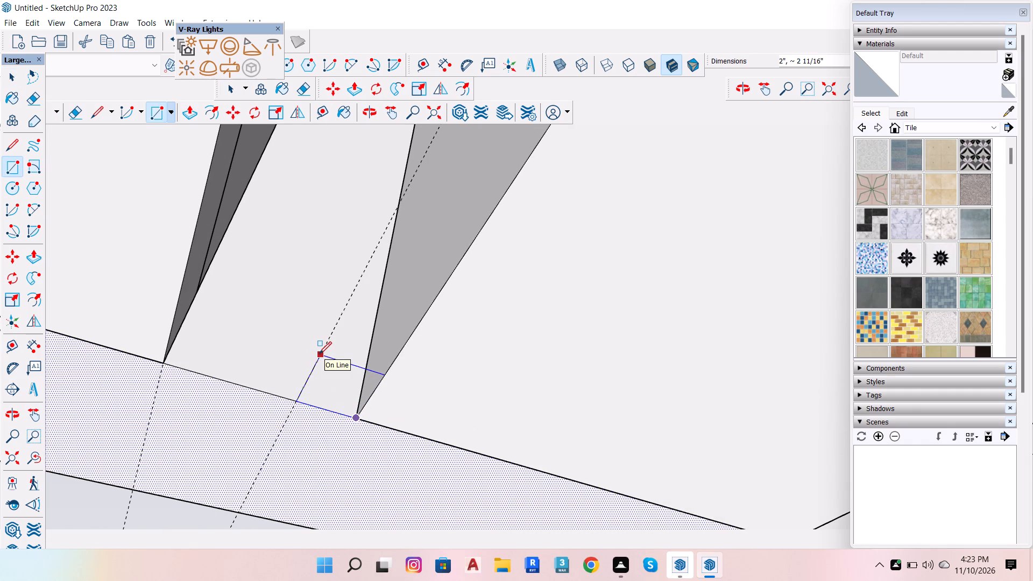
type("2,2")
key("Return")
key("space")
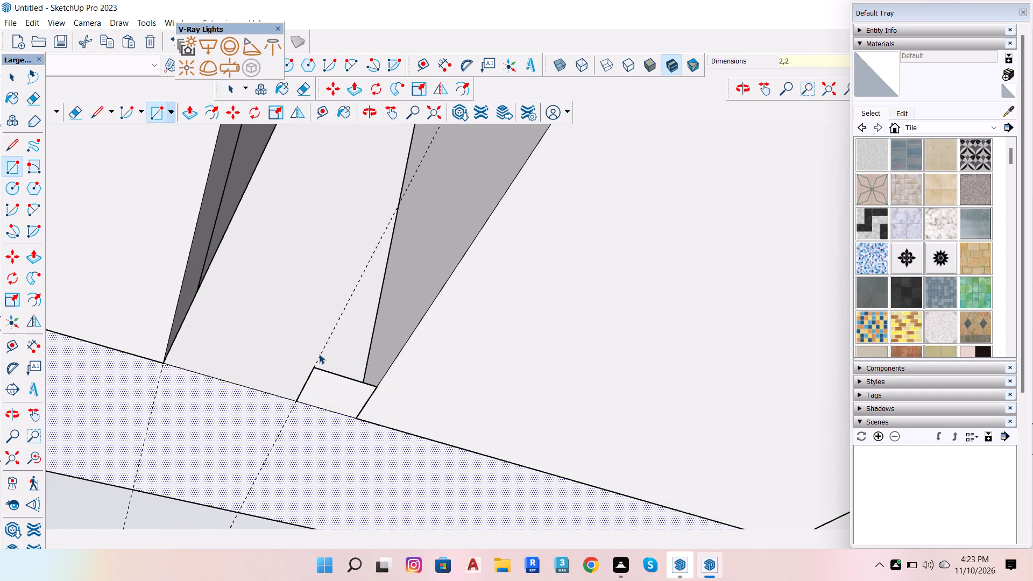
Group the 2" square and convert the group into a component with the default definition settings.
left_click(335, 408)
double_click(344, 398)
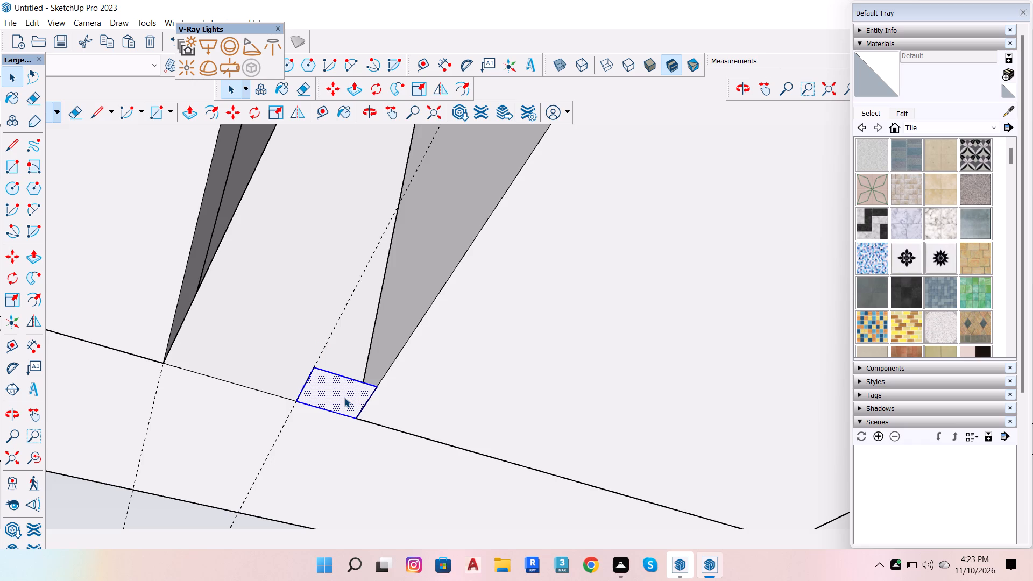
right_click(344, 398)
left_click(399, 205)
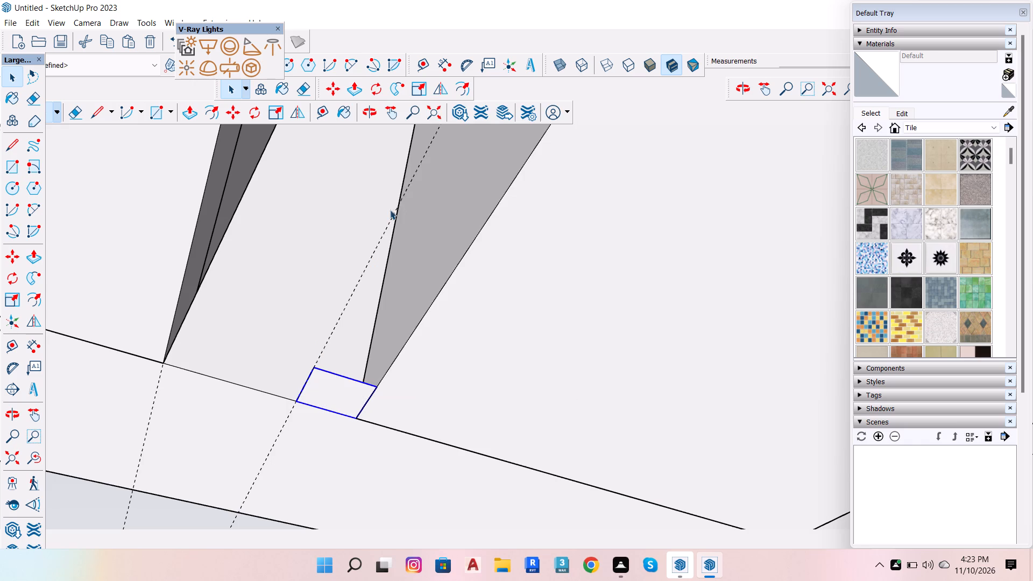
right_click(353, 394)
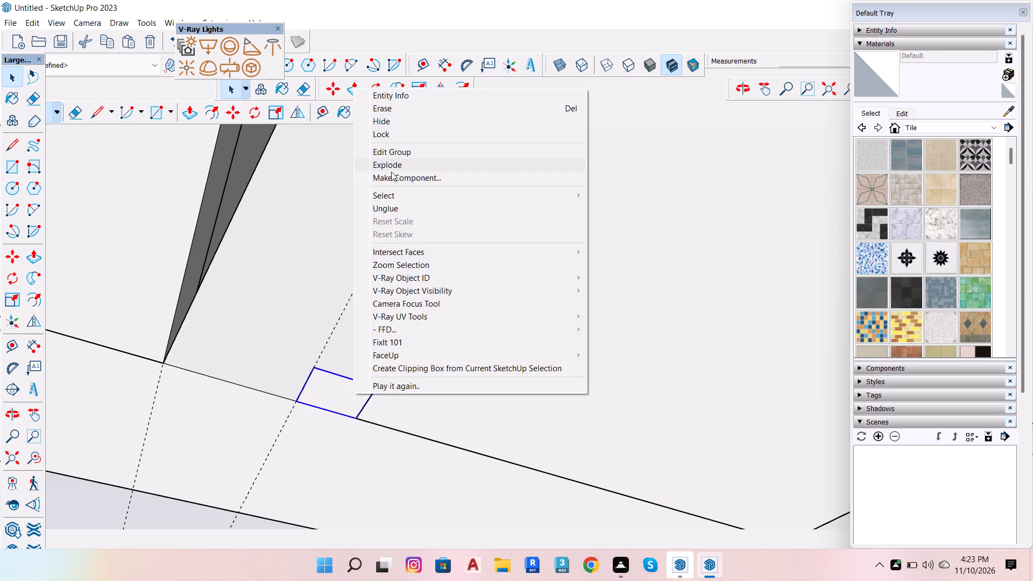
left_click(395, 176)
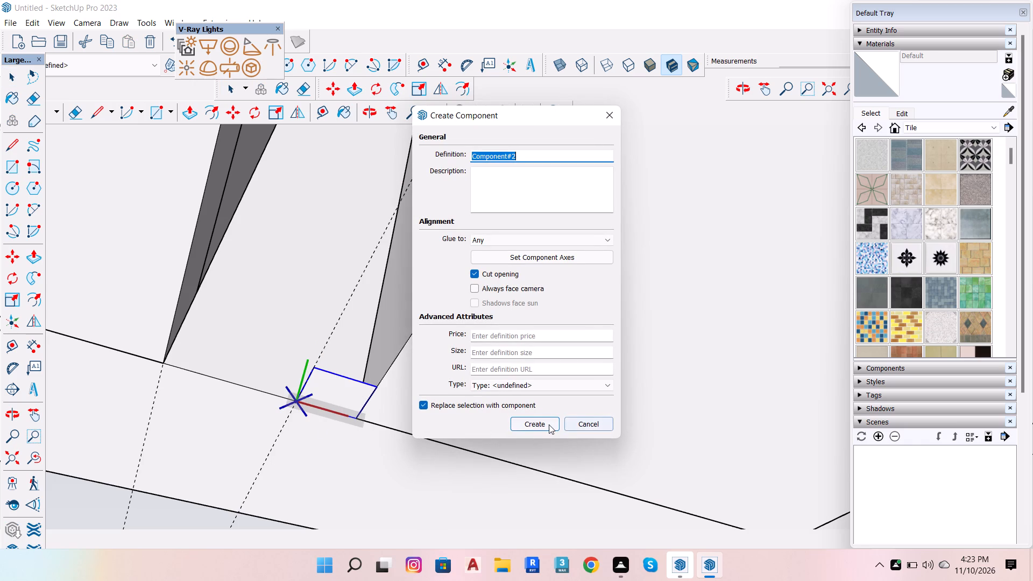
left_click(540, 423)
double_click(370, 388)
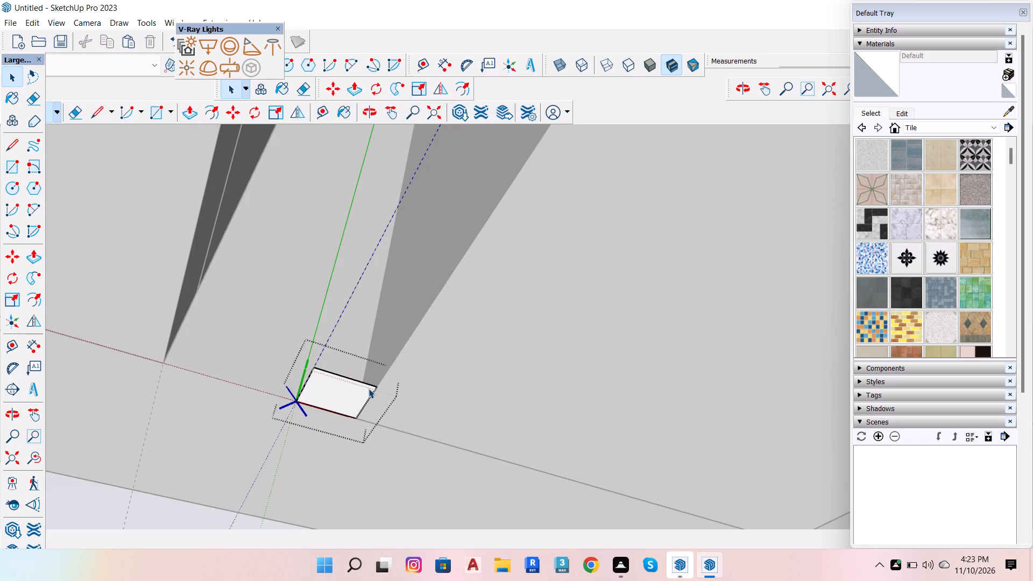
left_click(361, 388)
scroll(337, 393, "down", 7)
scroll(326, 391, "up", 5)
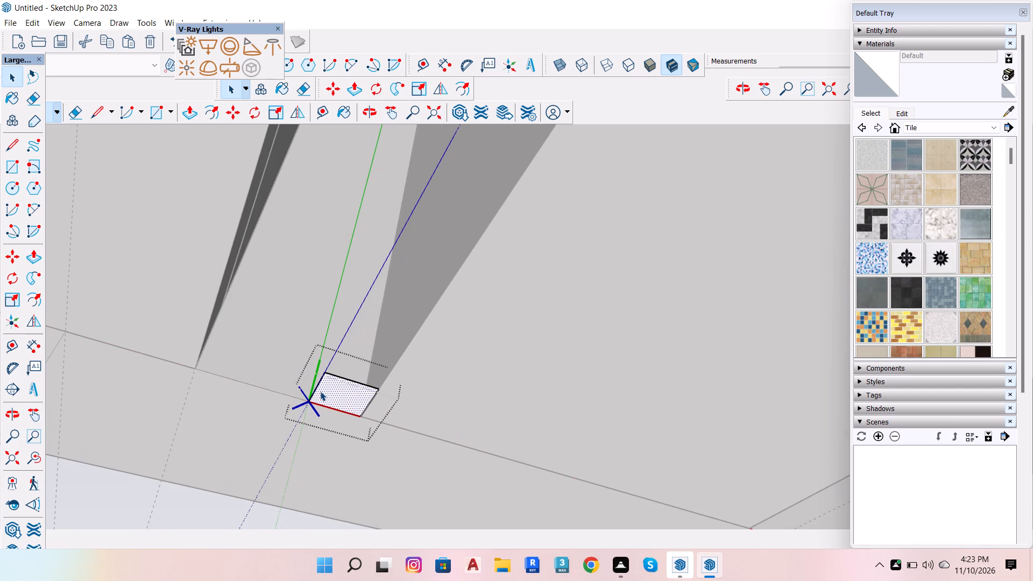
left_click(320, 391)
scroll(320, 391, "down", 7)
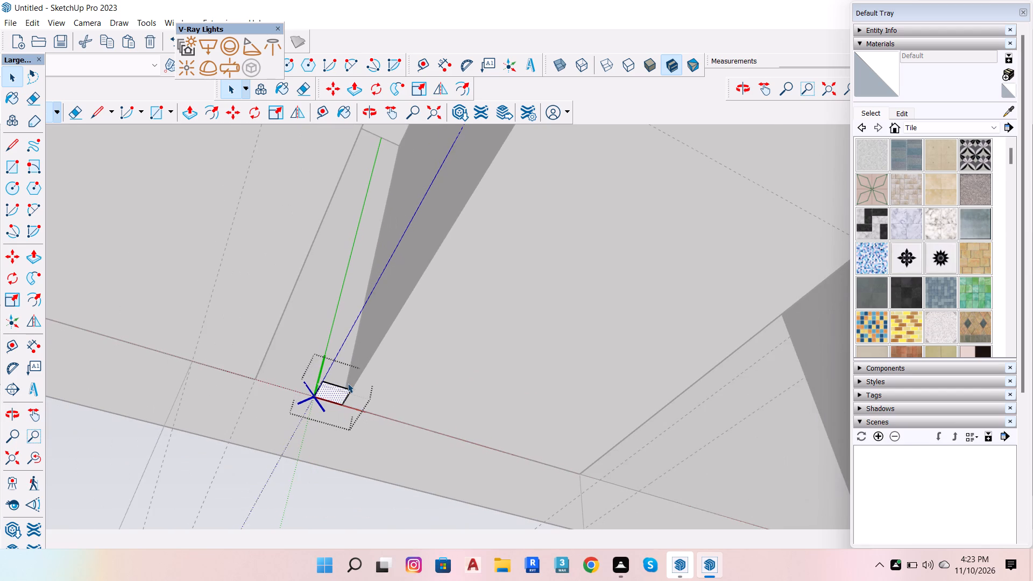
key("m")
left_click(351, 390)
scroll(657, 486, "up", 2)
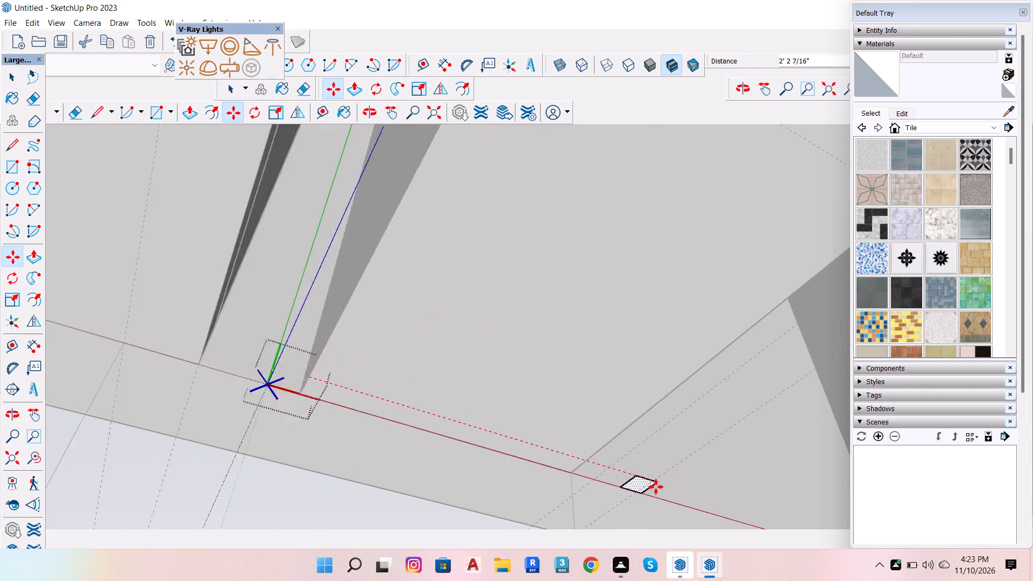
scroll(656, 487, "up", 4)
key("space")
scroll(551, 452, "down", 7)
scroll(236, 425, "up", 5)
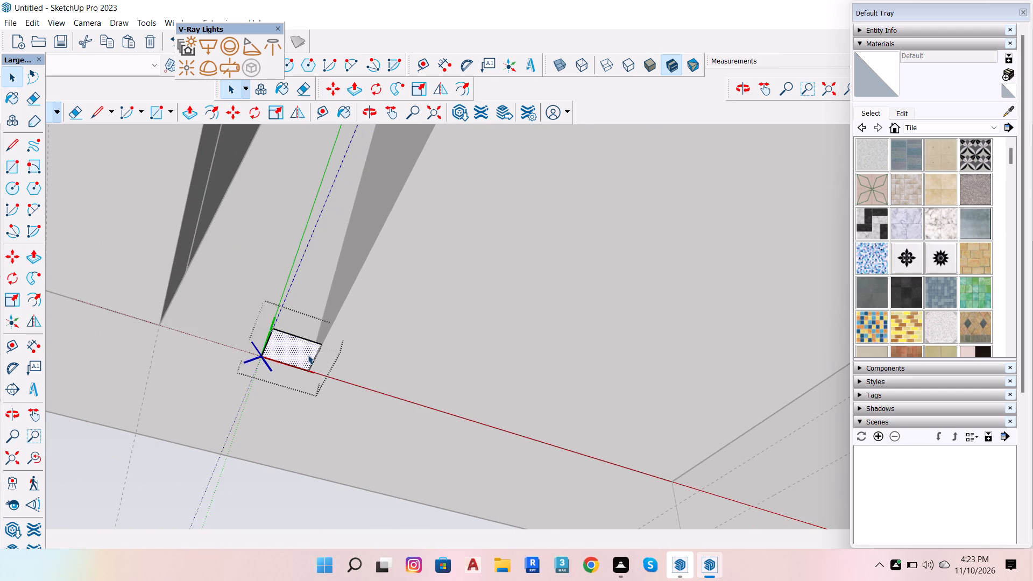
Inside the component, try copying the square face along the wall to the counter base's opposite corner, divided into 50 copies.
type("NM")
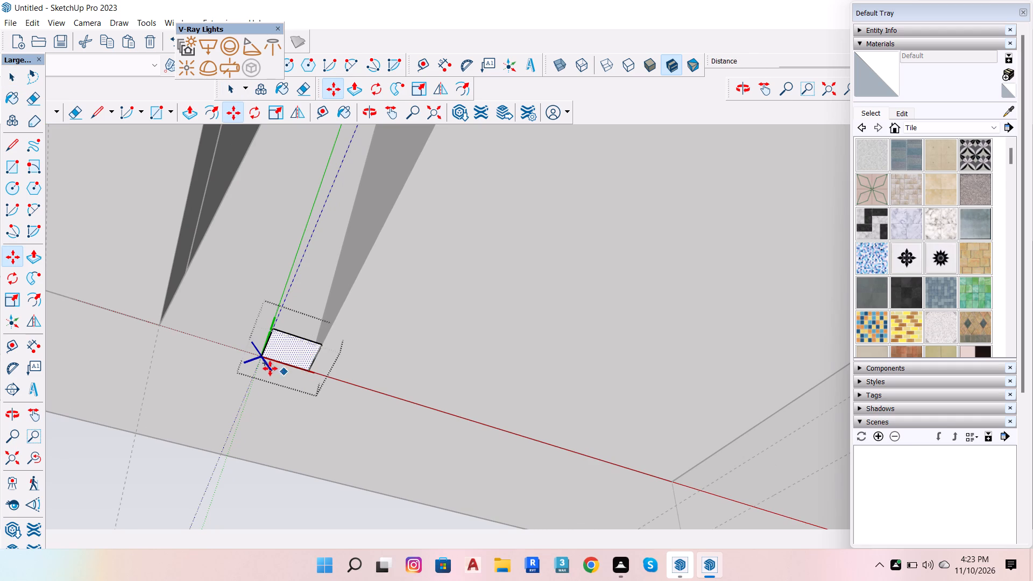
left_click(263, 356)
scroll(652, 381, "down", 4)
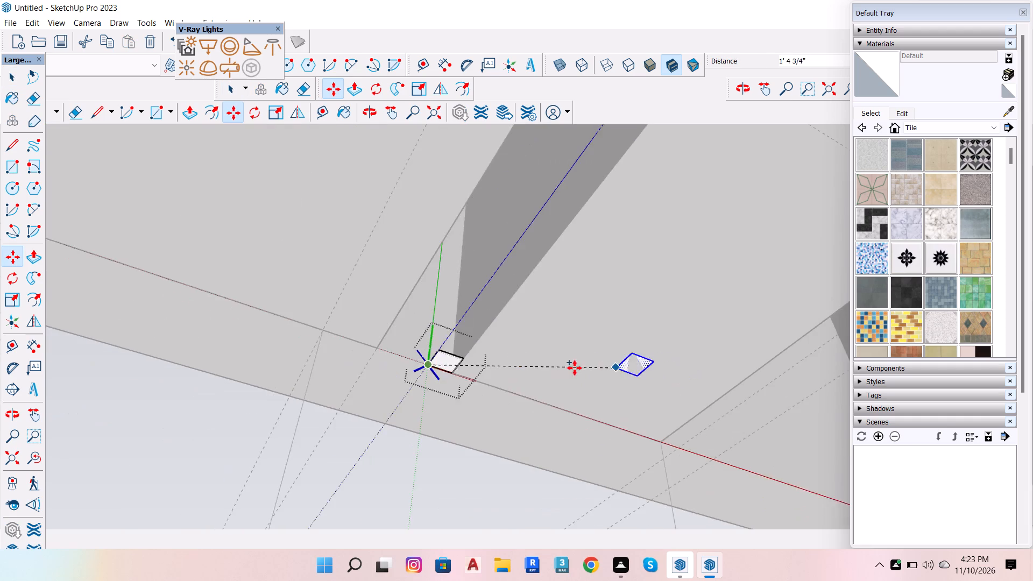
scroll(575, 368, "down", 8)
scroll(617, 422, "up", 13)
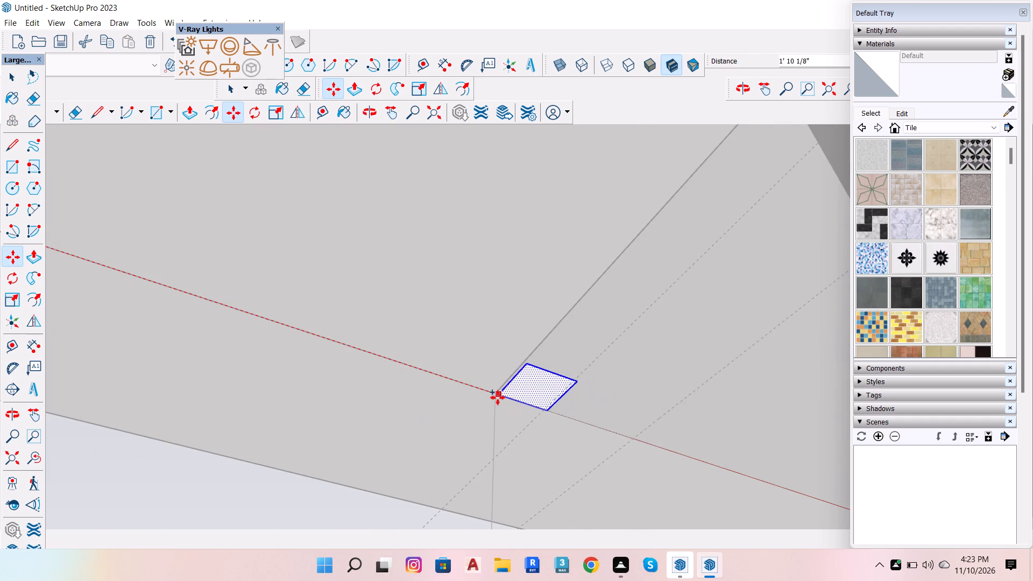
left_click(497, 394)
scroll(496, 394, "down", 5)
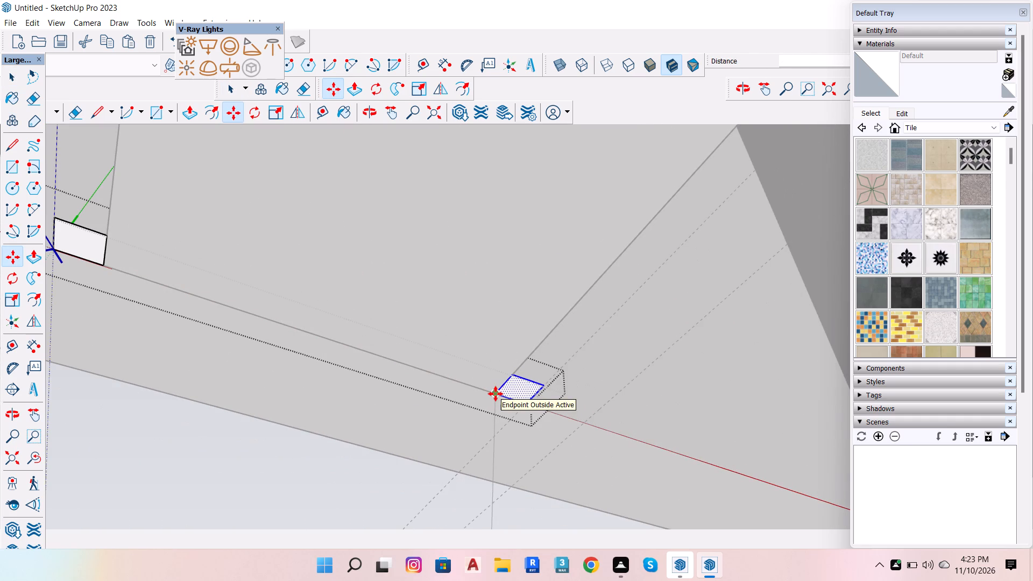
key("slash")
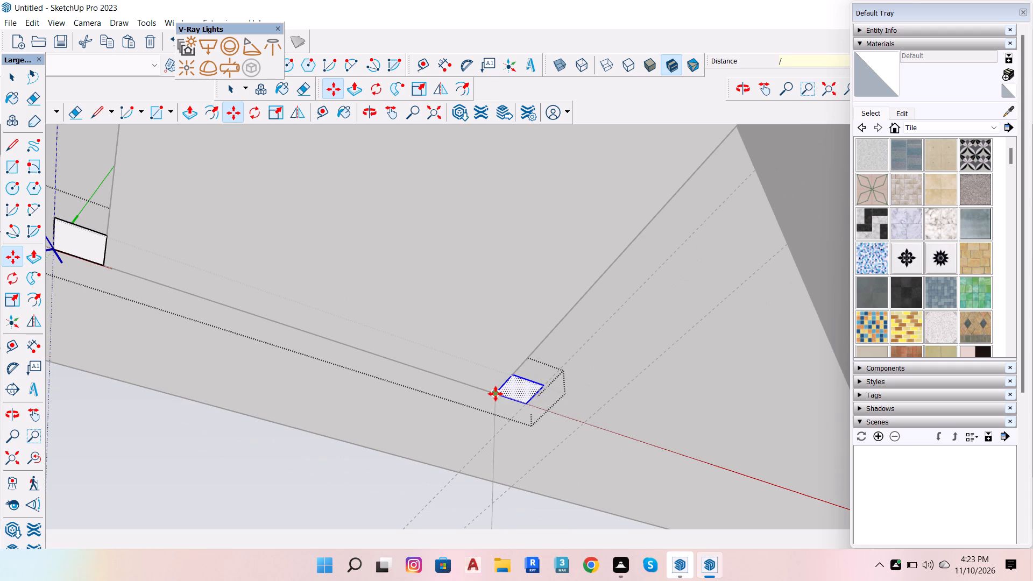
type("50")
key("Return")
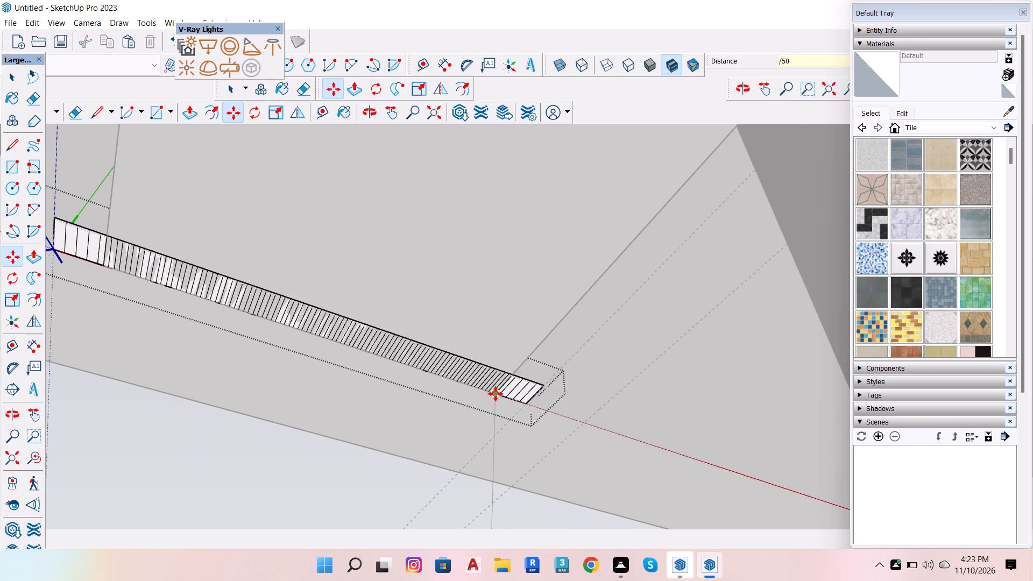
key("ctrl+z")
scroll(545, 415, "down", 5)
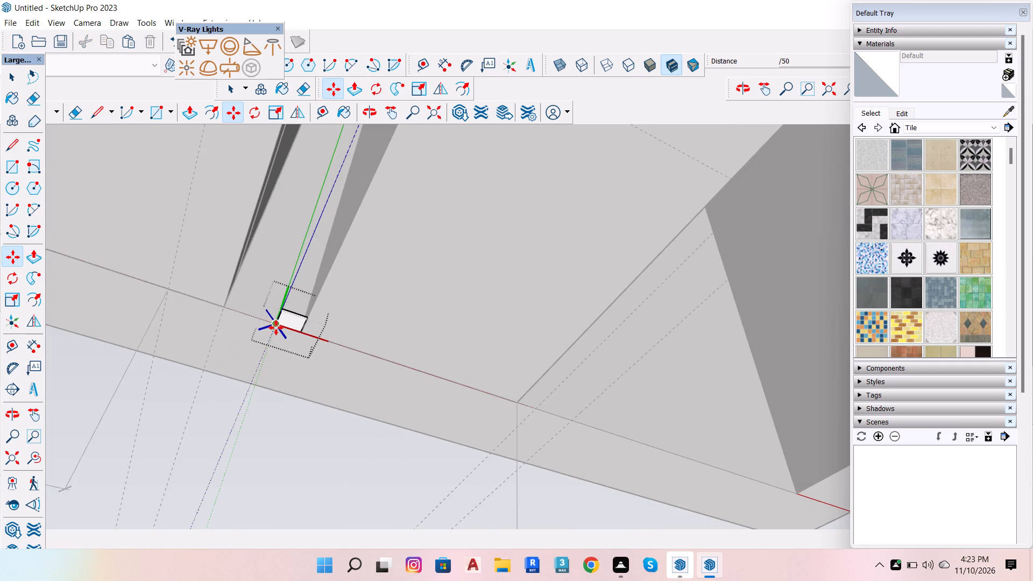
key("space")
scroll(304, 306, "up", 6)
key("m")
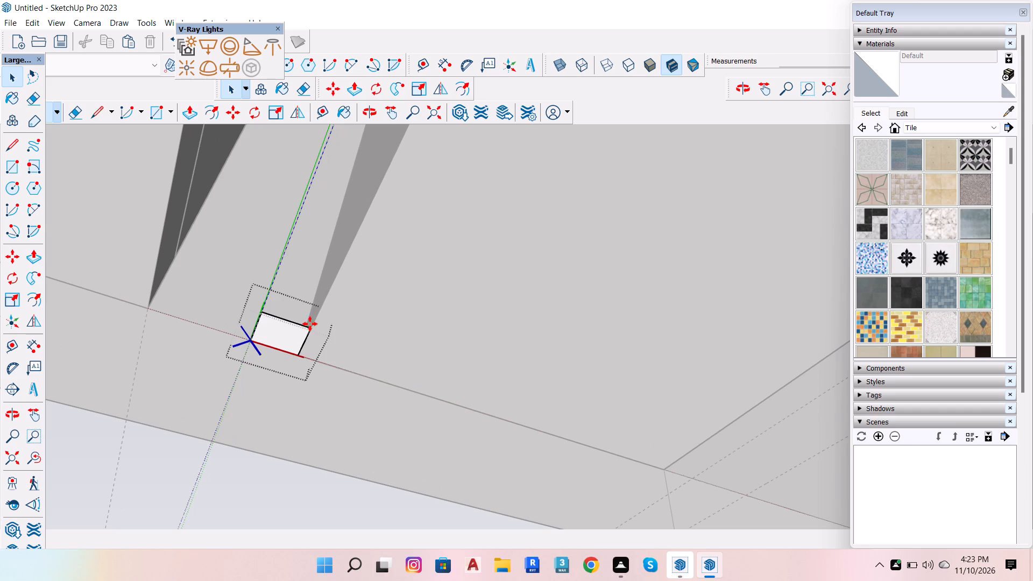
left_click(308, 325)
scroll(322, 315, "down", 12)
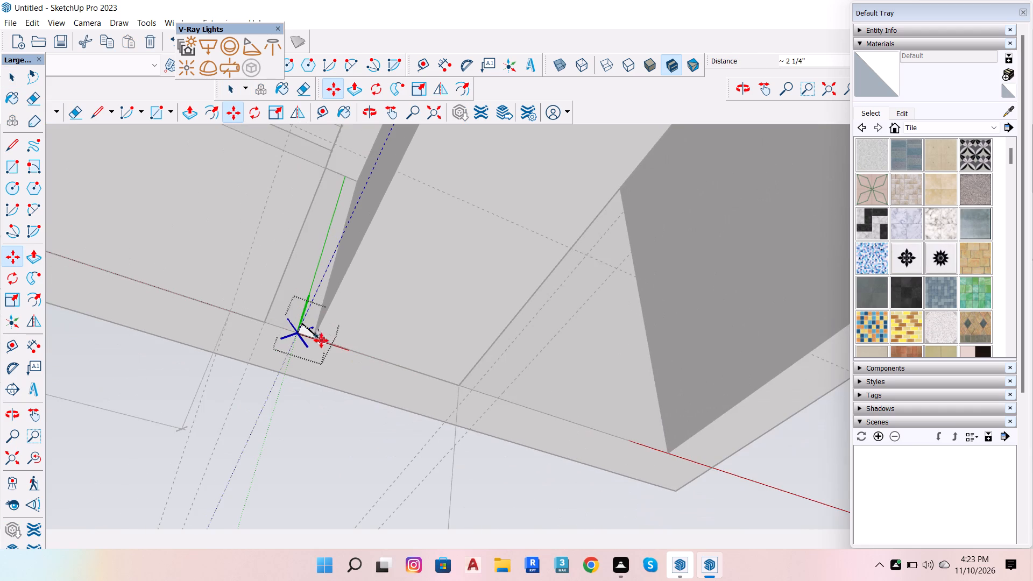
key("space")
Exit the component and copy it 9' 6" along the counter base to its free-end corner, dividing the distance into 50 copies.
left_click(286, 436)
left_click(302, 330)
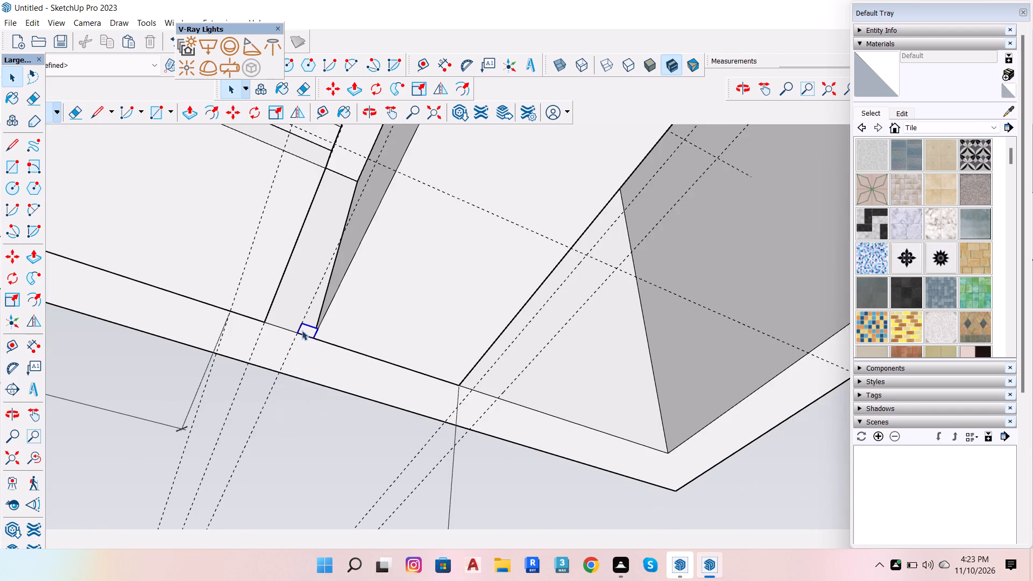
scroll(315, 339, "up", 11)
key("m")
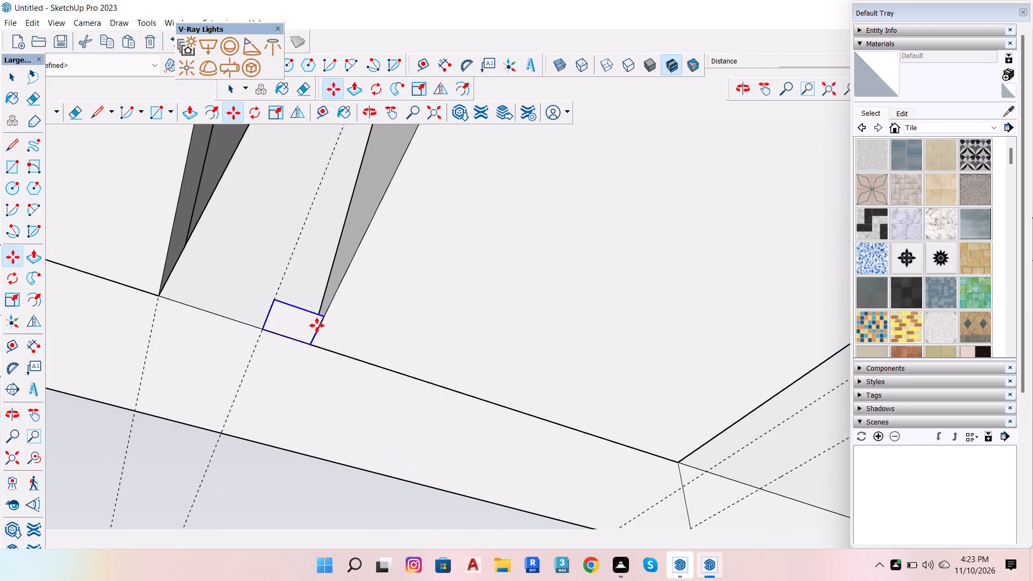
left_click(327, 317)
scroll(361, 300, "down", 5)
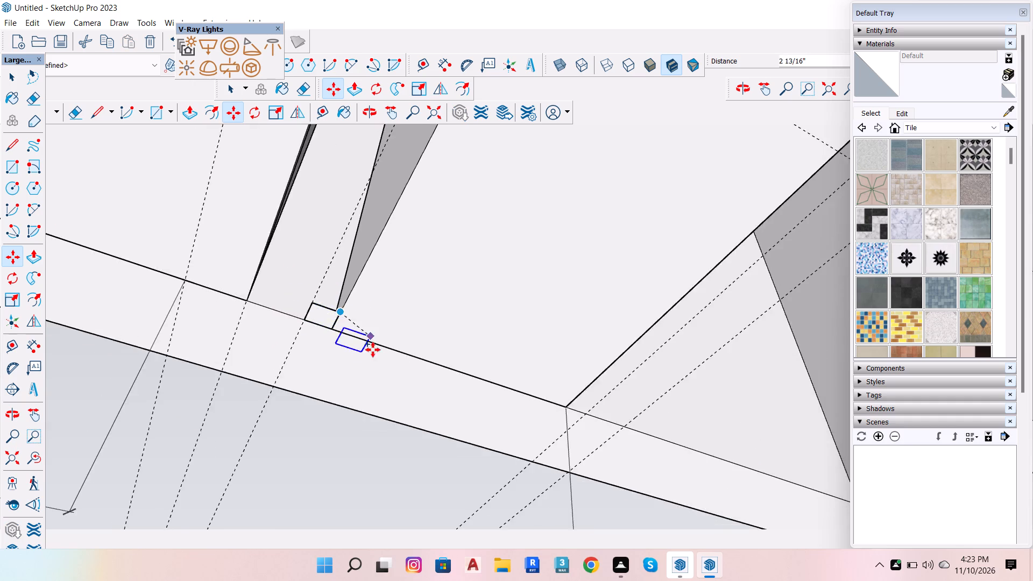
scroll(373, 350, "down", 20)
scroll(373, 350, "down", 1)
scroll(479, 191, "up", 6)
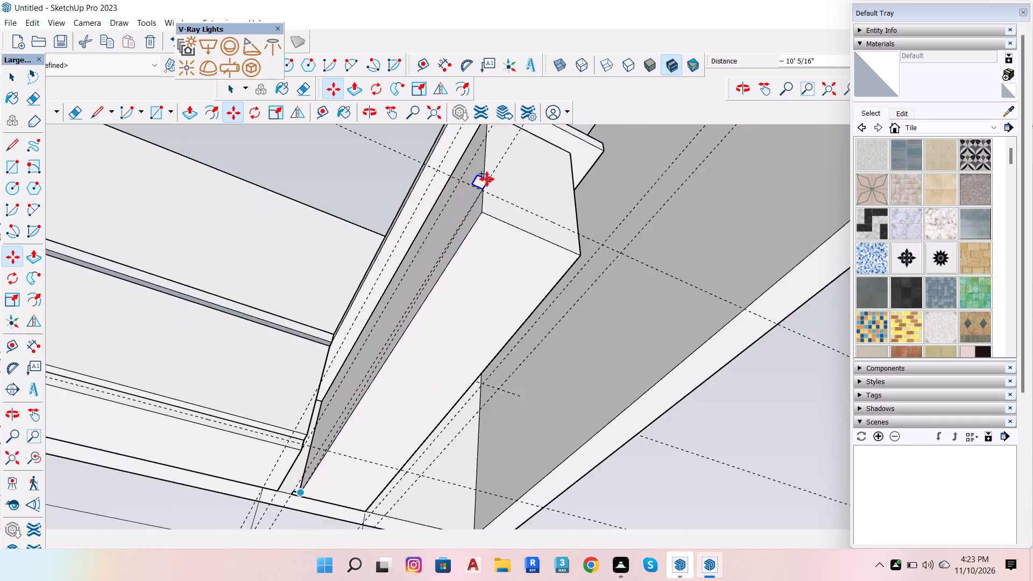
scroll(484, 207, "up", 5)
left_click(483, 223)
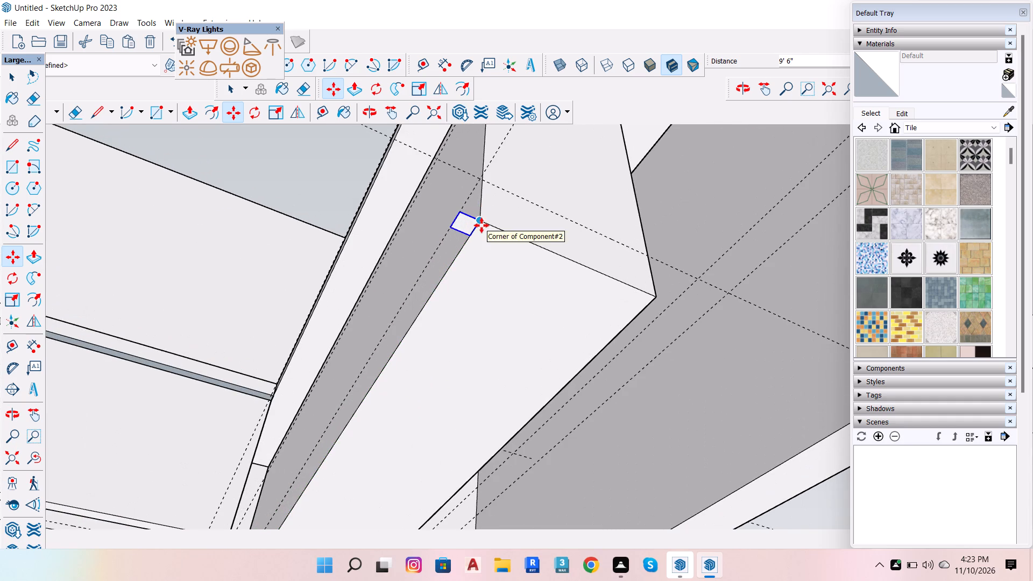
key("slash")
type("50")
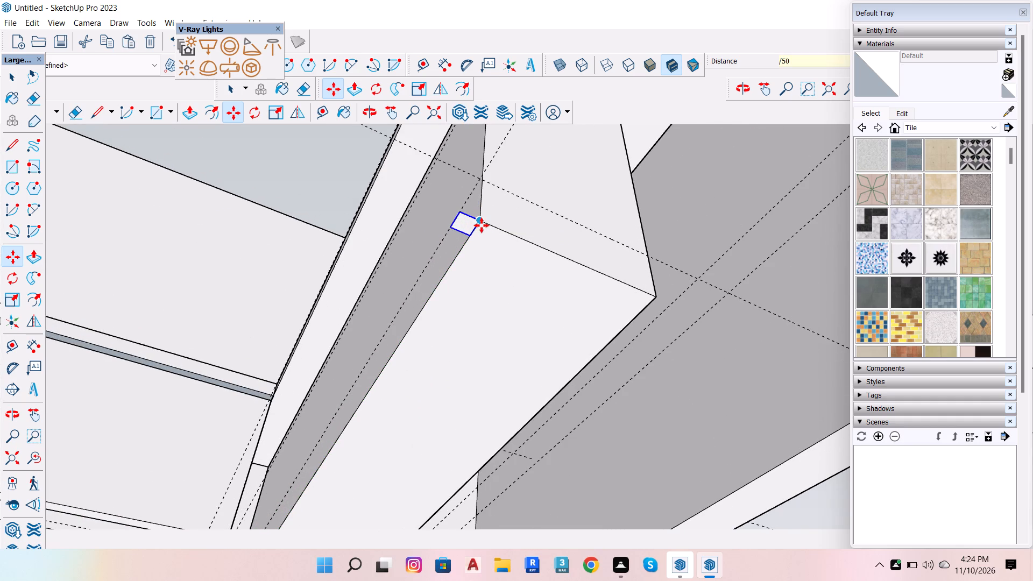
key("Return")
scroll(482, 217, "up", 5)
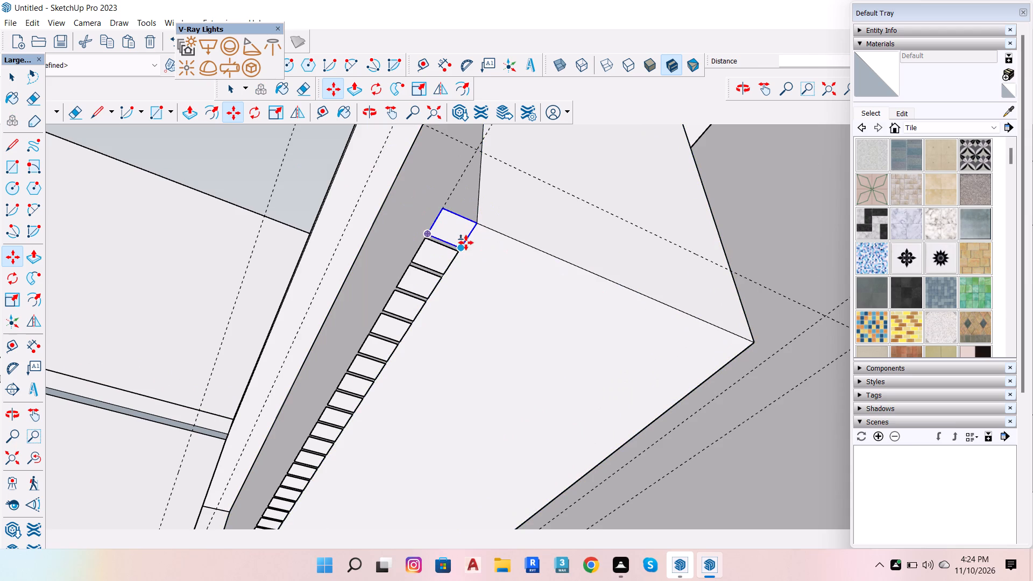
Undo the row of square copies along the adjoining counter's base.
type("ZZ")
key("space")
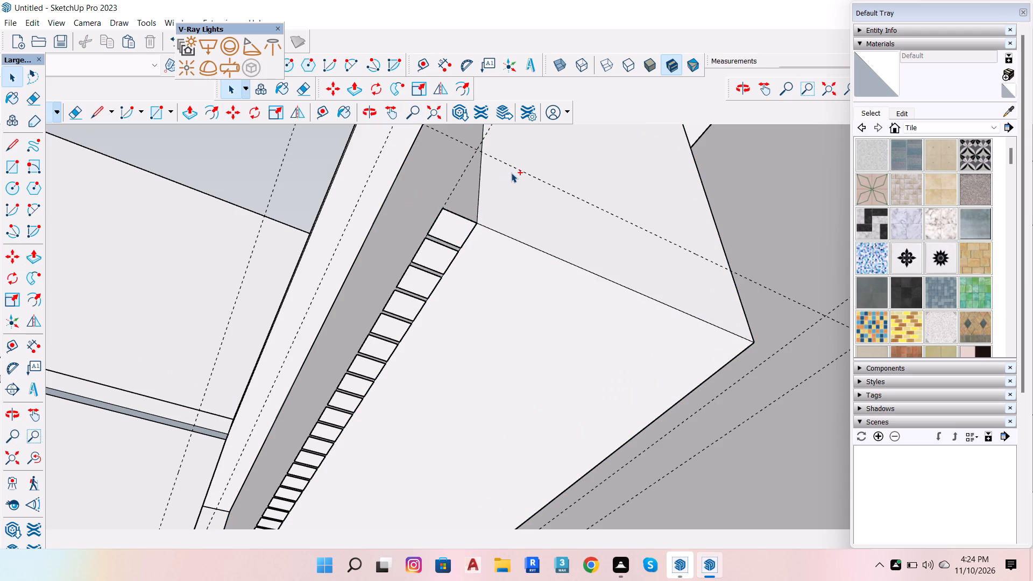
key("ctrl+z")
Copy the 2" square component 9' 6" along the counter base to its free-end corner, dividing the distance into 46 copies.
scroll(542, 235, "down", 12)
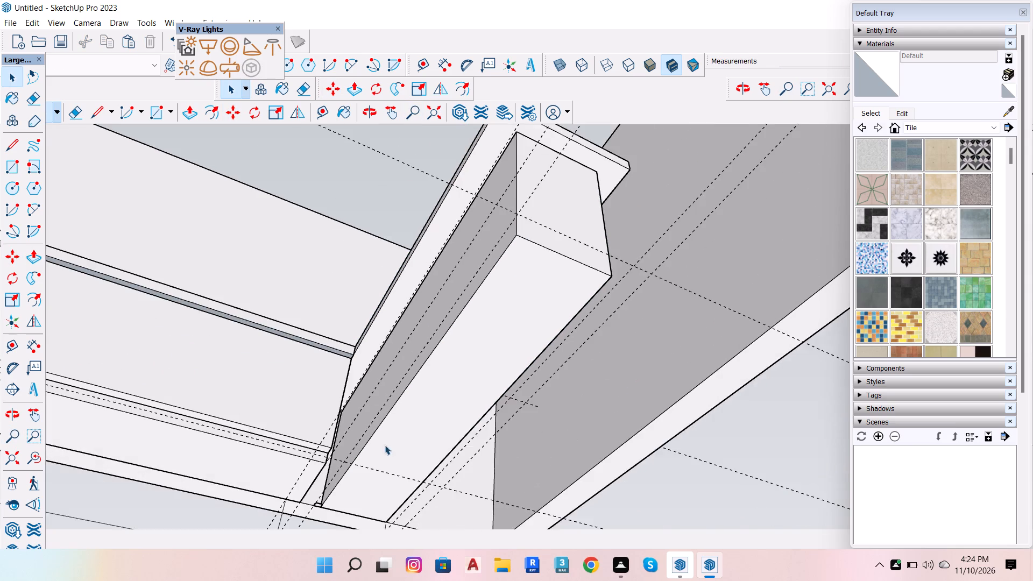
scroll(367, 502, "up", 19)
left_click(302, 478)
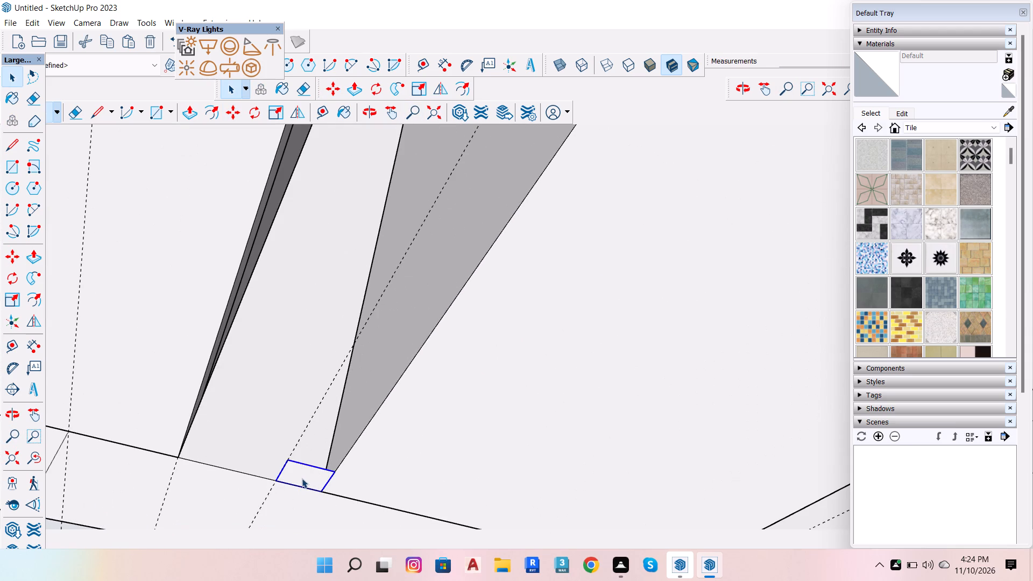
right_click(302, 478)
left_click(302, 478)
key("m")
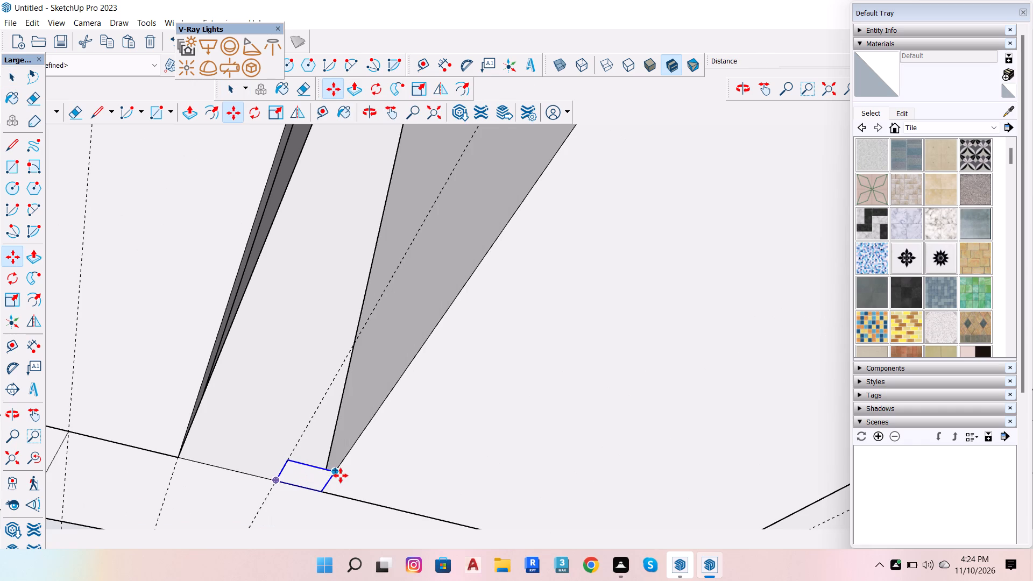
left_click(337, 473)
scroll(363, 424, "down", 8)
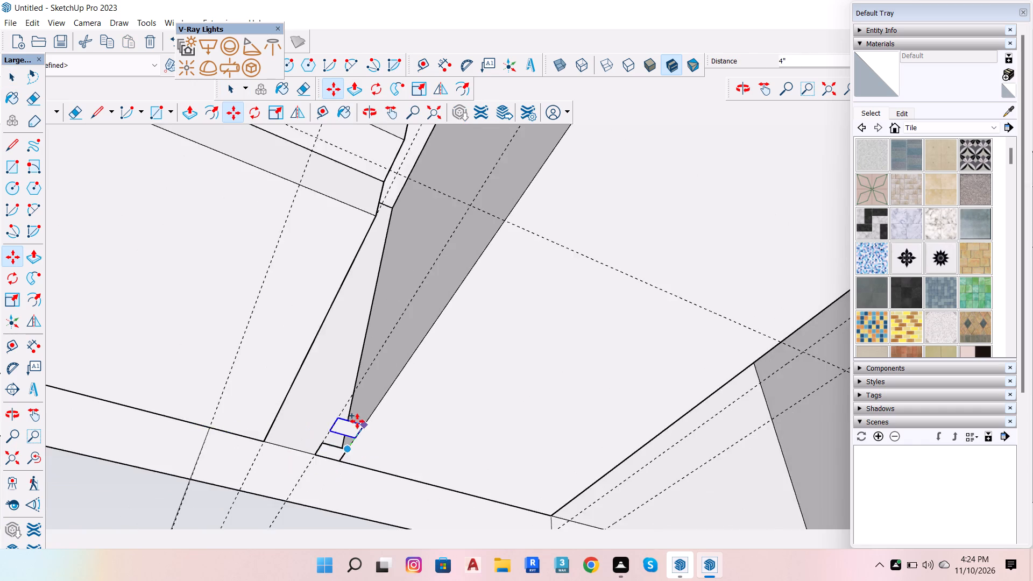
scroll(357, 421, "down", 19)
scroll(487, 195, "up", 5)
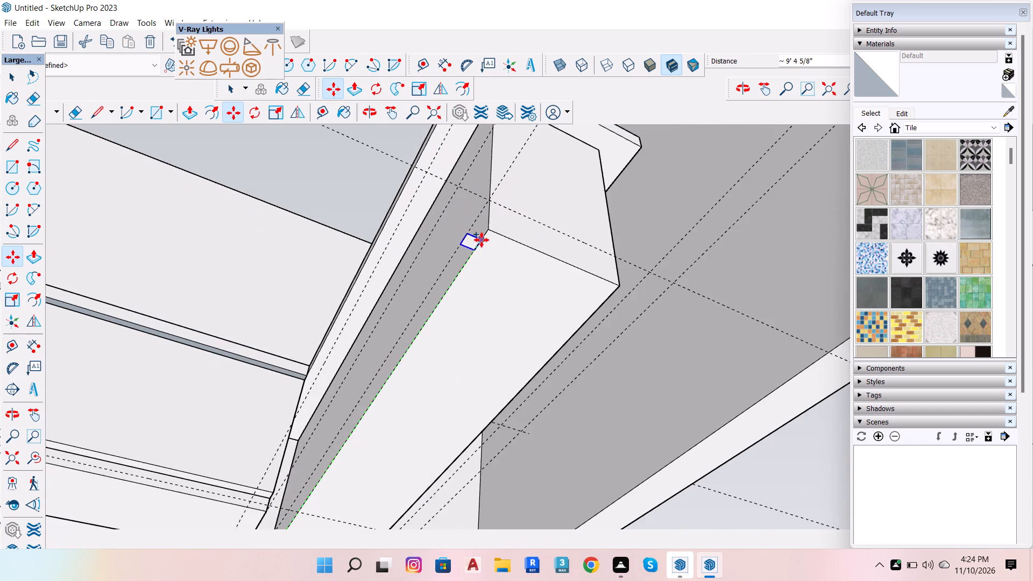
scroll(482, 239, "up", 4)
left_click(489, 225)
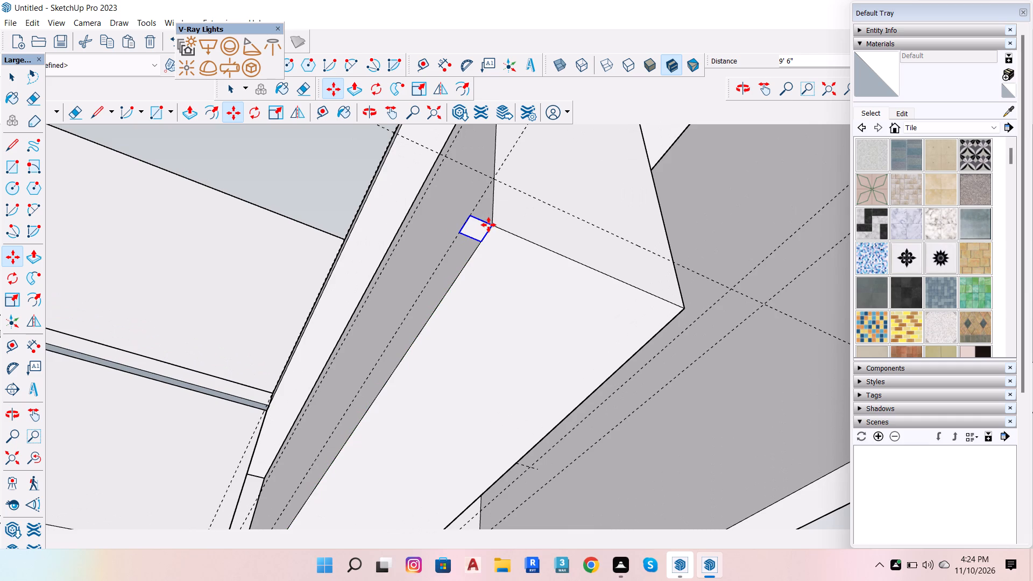
type("/45")
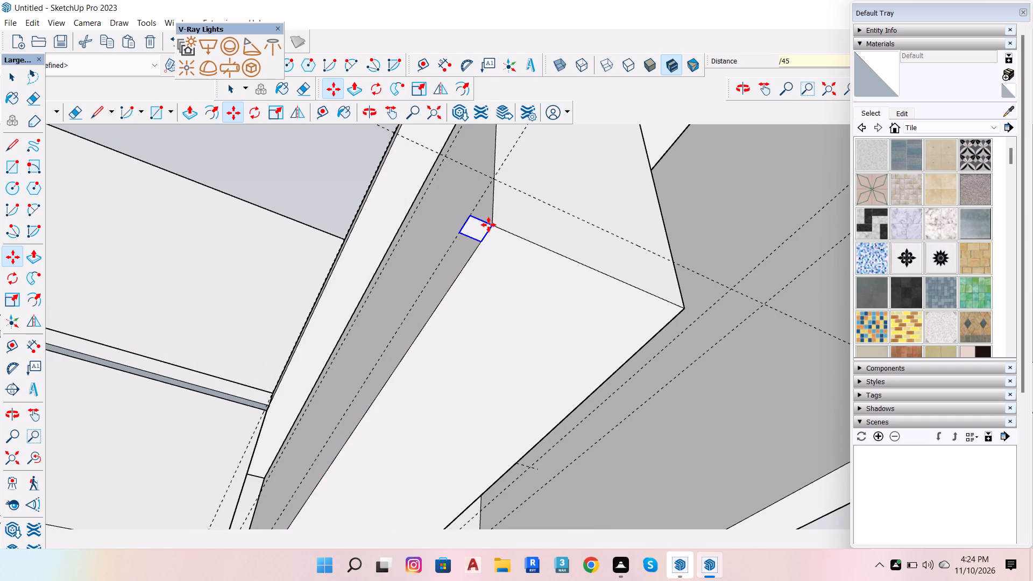
key("BackSpace")
key("6")
key("Return")
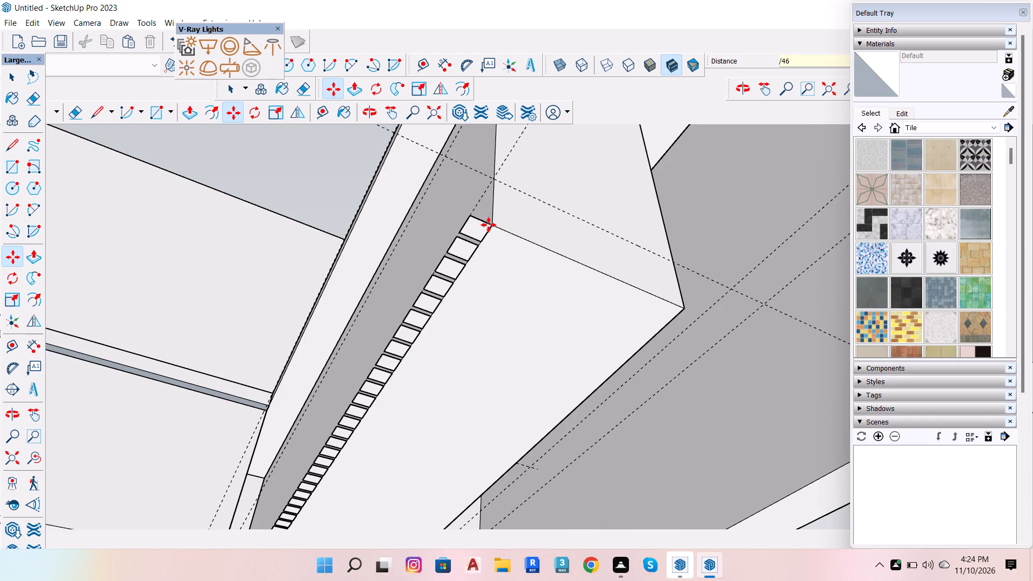
key("space")
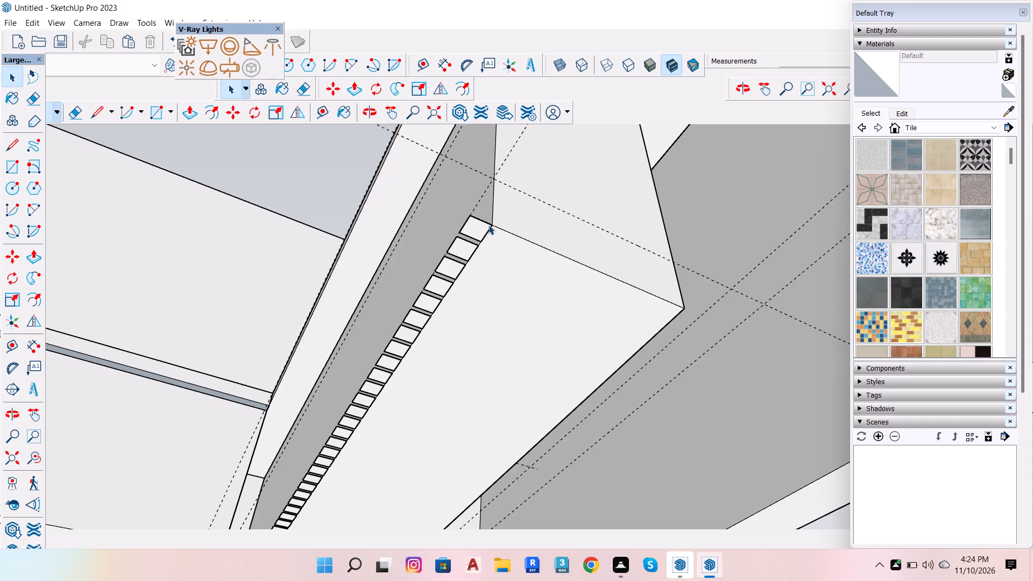
Copy the row's last square about 2 13/16" around the free-end corner onto the base's short end edge.
scroll(486, 224, "up", 6)
left_click(490, 222)
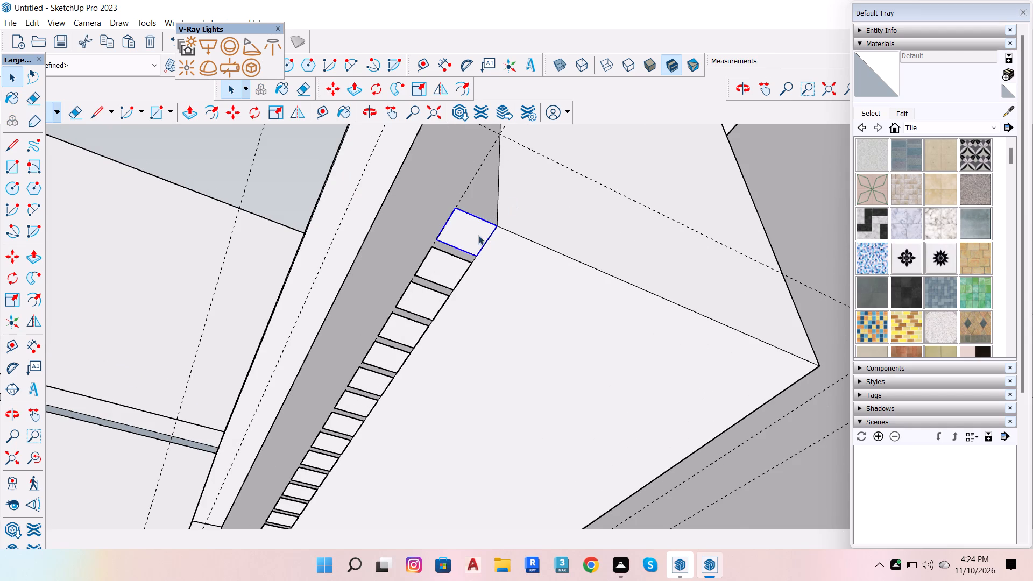
scroll(480, 257, "up", 4)
key("m")
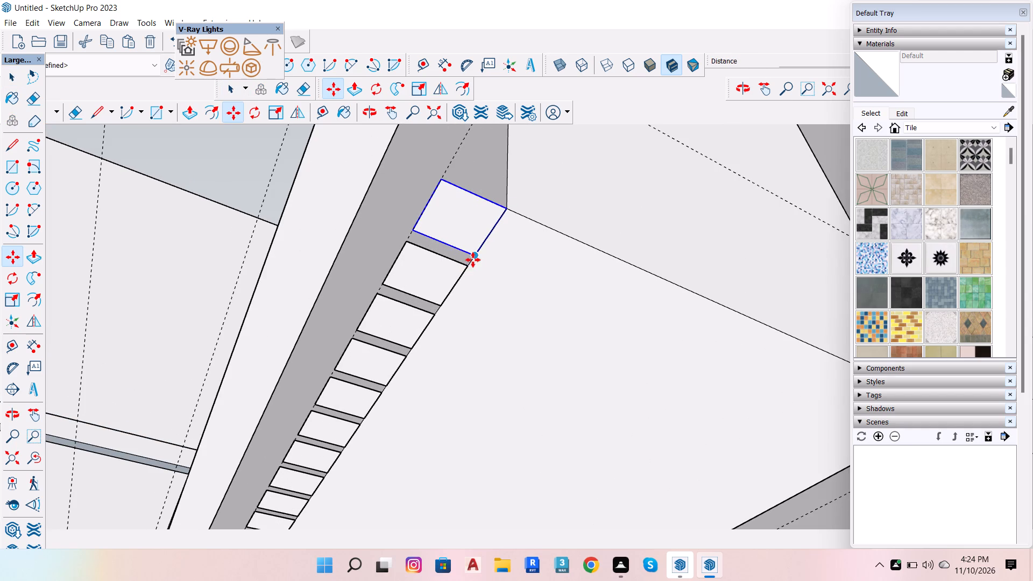
left_click(473, 258)
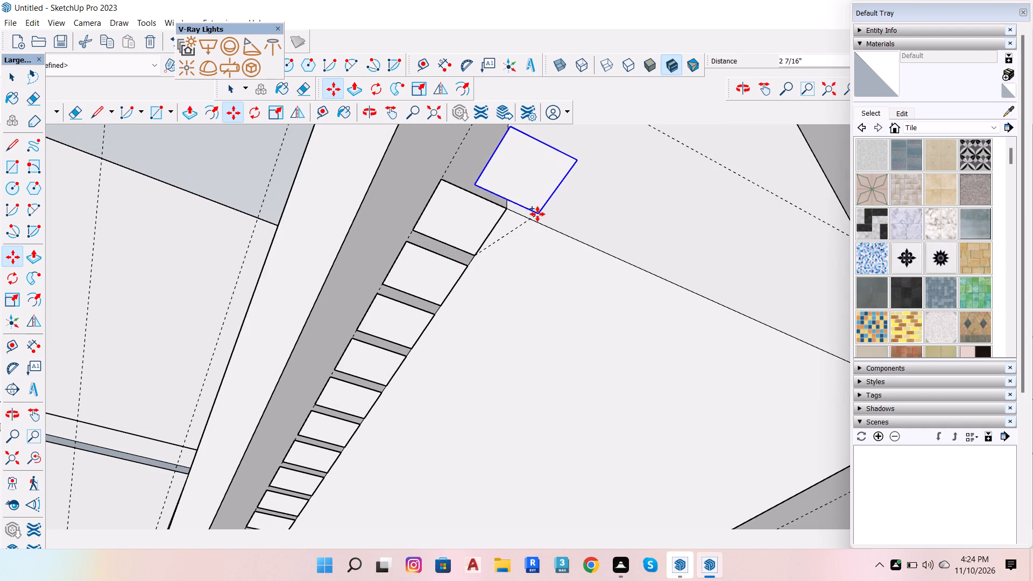
left_click(568, 234)
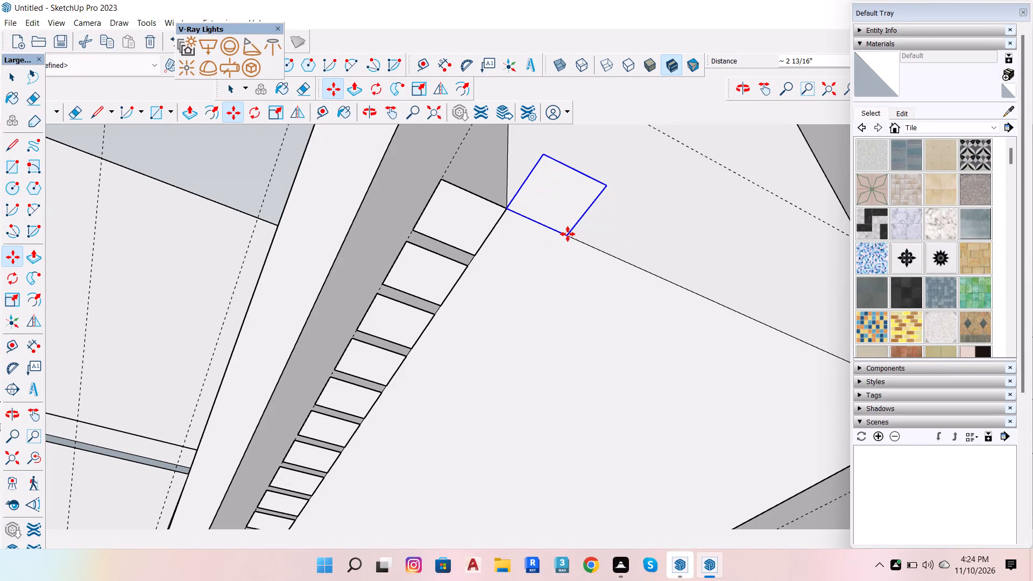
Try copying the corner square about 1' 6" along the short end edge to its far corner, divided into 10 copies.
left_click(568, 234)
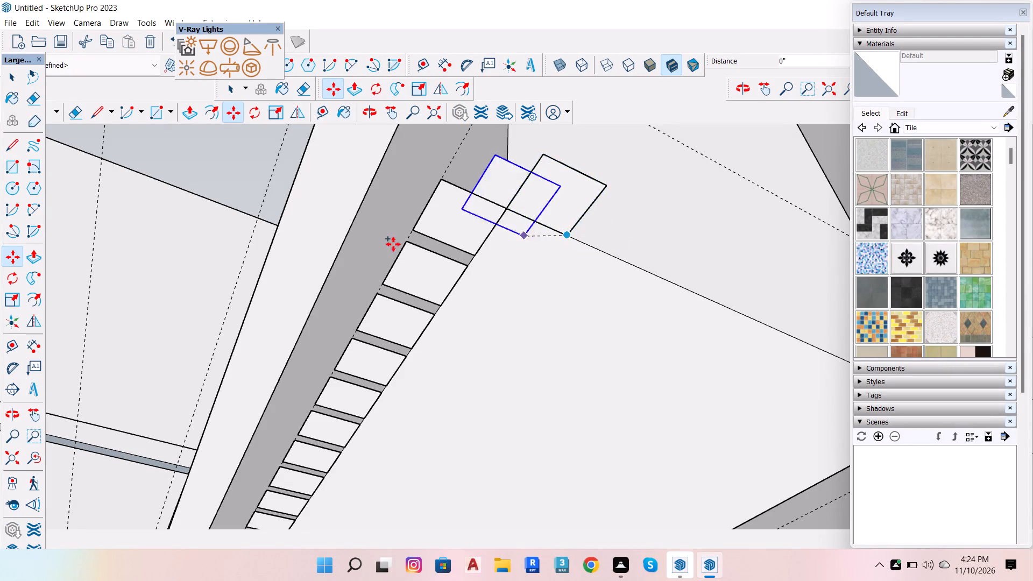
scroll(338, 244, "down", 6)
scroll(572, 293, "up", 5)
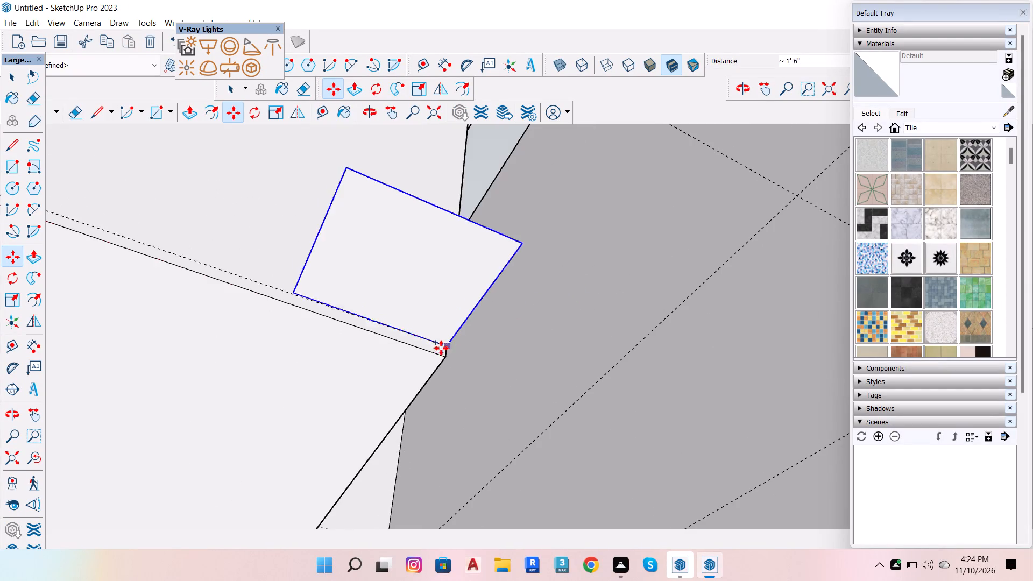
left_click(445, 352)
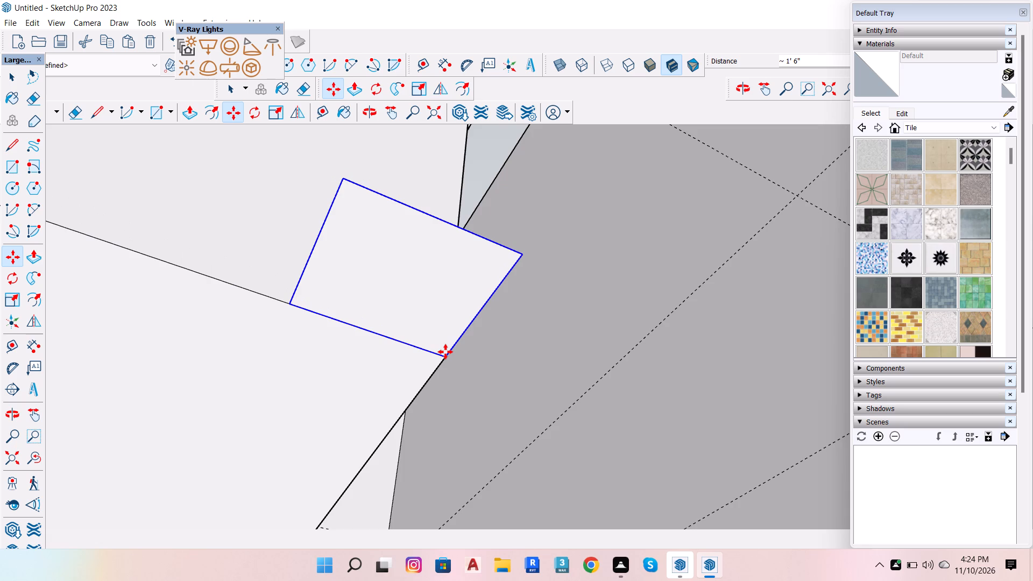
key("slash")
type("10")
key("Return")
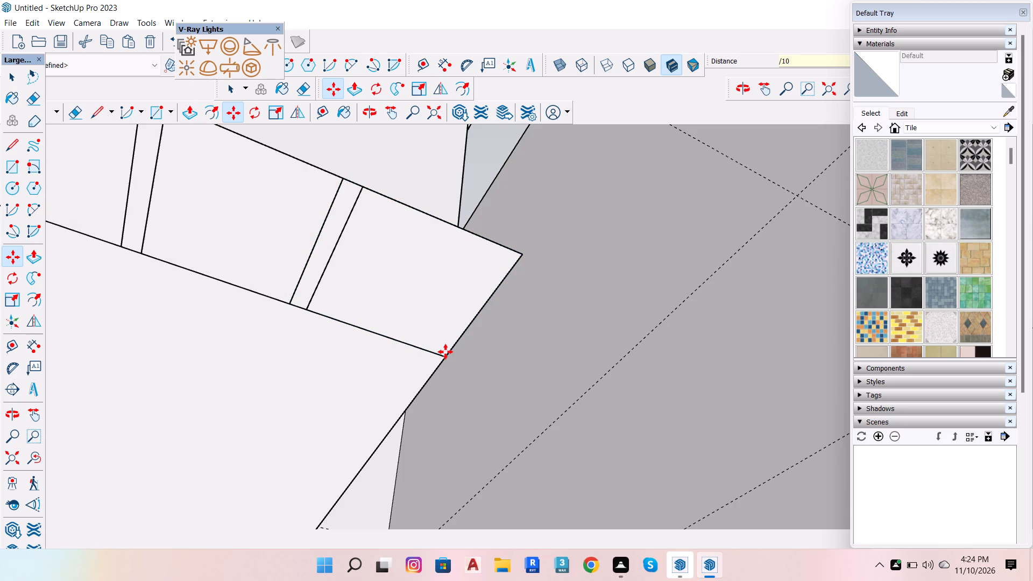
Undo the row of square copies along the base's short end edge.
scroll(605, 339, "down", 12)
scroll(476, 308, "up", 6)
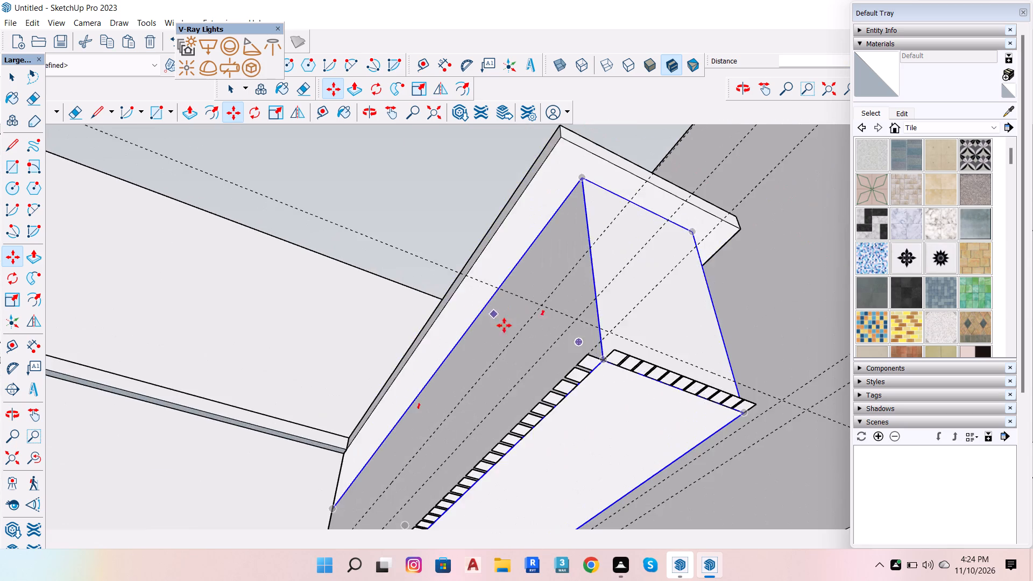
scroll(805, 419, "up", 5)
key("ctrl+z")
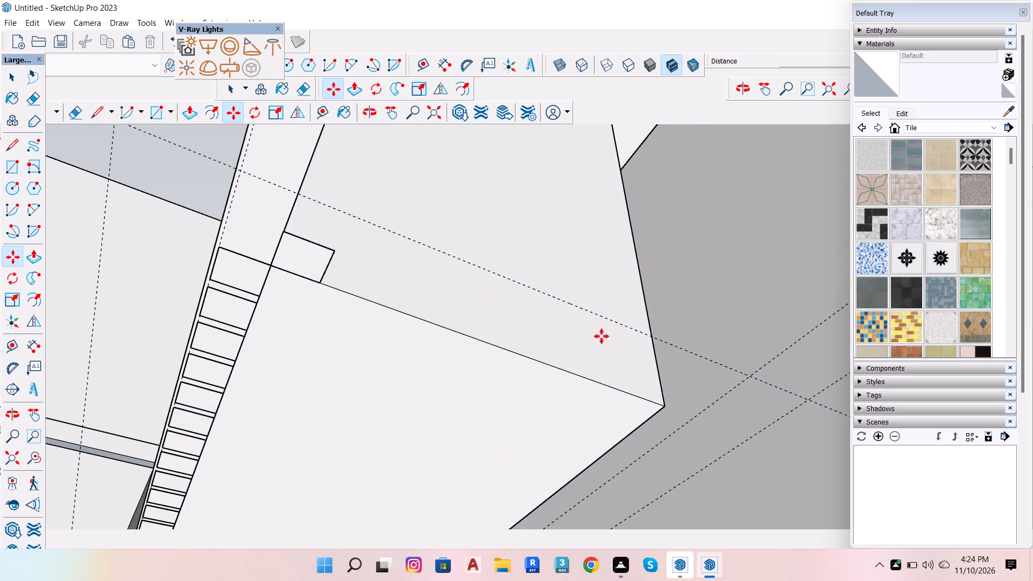
Copy the corner square about 1' 6" along the short end edge to its far corner, divided into 6 copies.
left_click(318, 282)
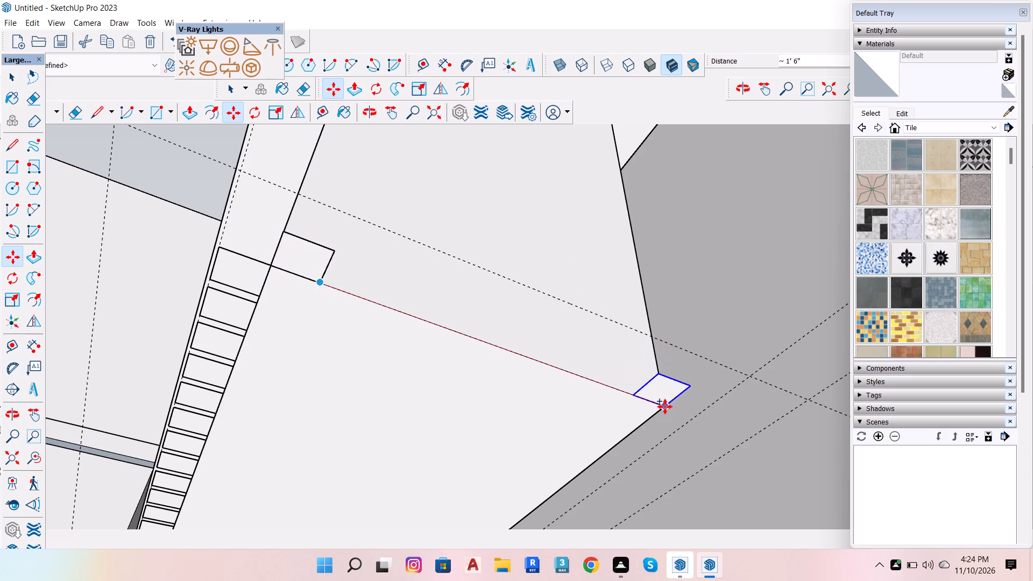
left_click(666, 410)
key("slash")
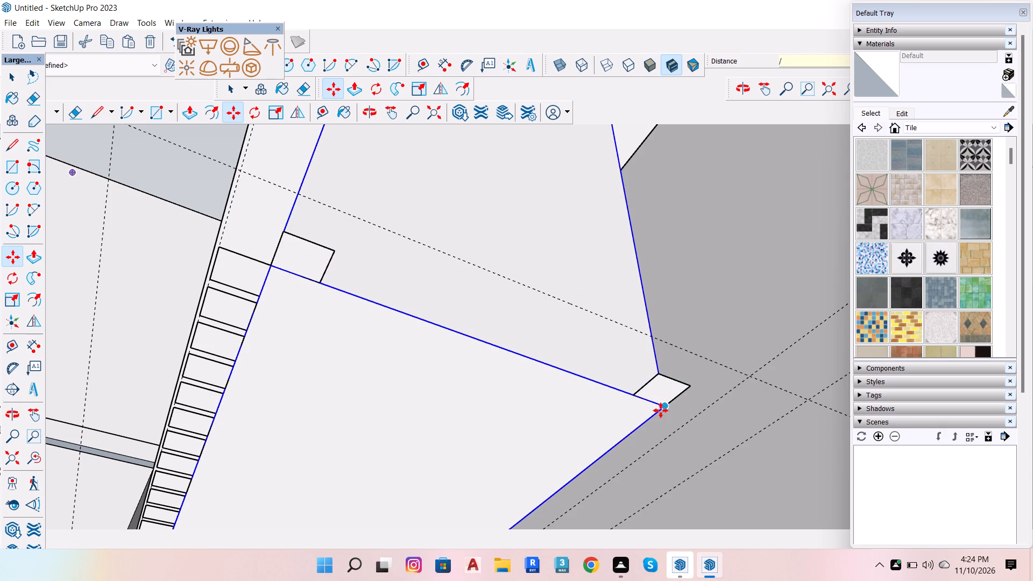
key("6")
key("Return")
key("space")
Copy the first square of the long row 1' 10" across the base's wall end to the opposite long edge's corner.
scroll(306, 370, "down", 4)
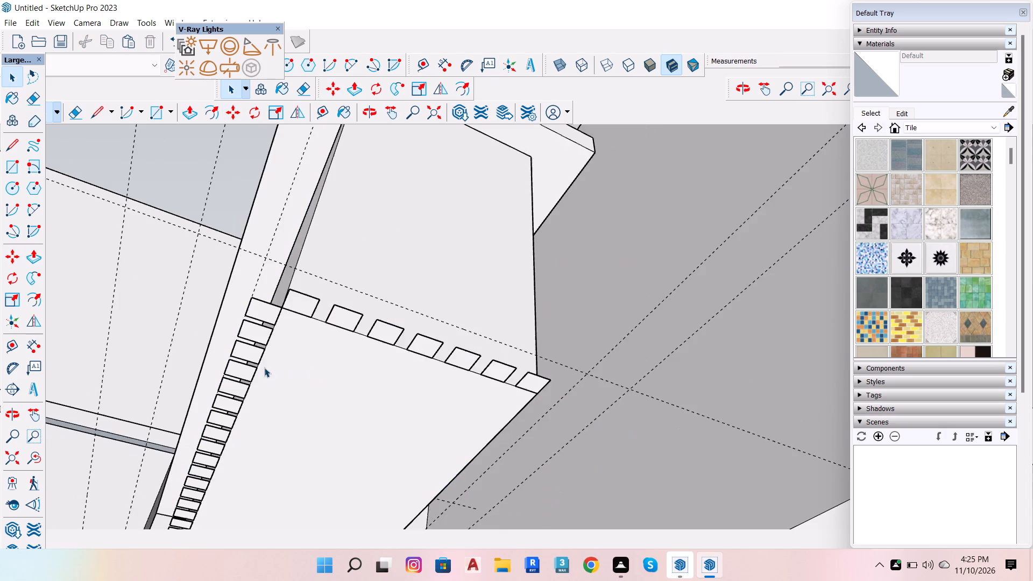
scroll(264, 367, "down", 2)
scroll(307, 316, "down", 5)
scroll(361, 215, "down", 6)
scroll(323, 268, "down", 5)
scroll(289, 412, "up", 2)
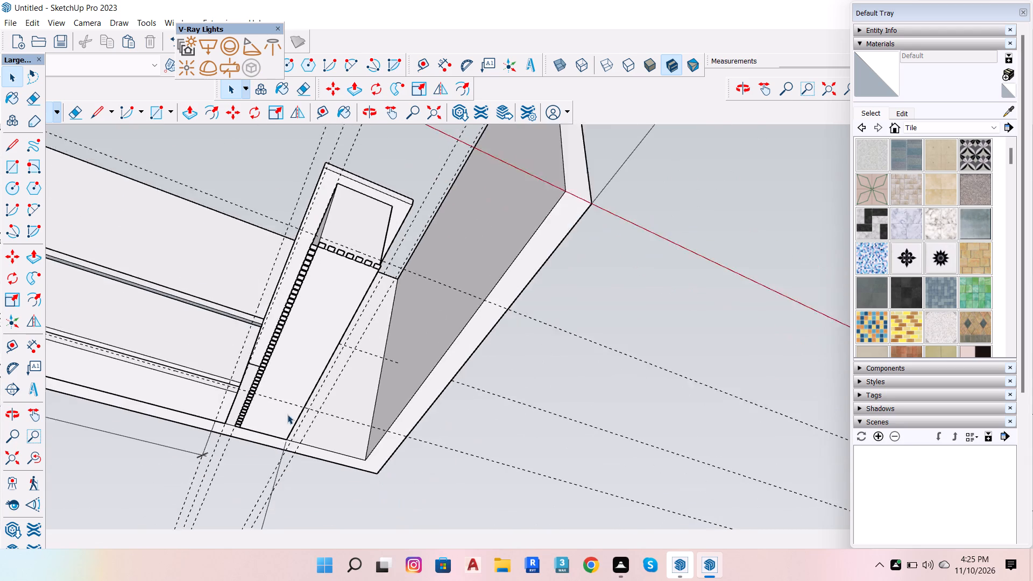
scroll(287, 414, "up", 5)
scroll(186, 441, "up", 12)
left_click(228, 414)
scroll(89, 361, "down", 6)
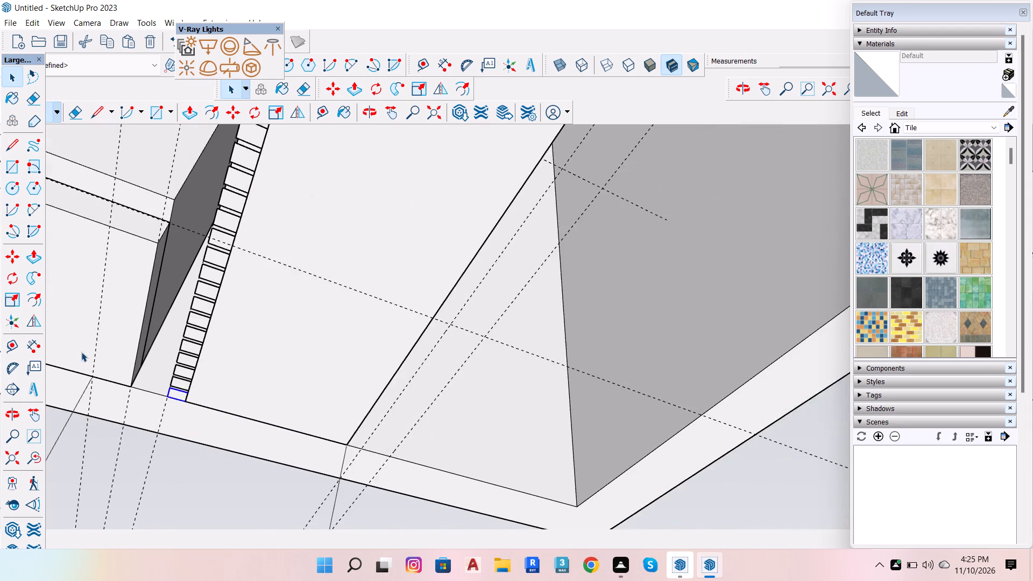
scroll(184, 390, "up", 7)
key("m")
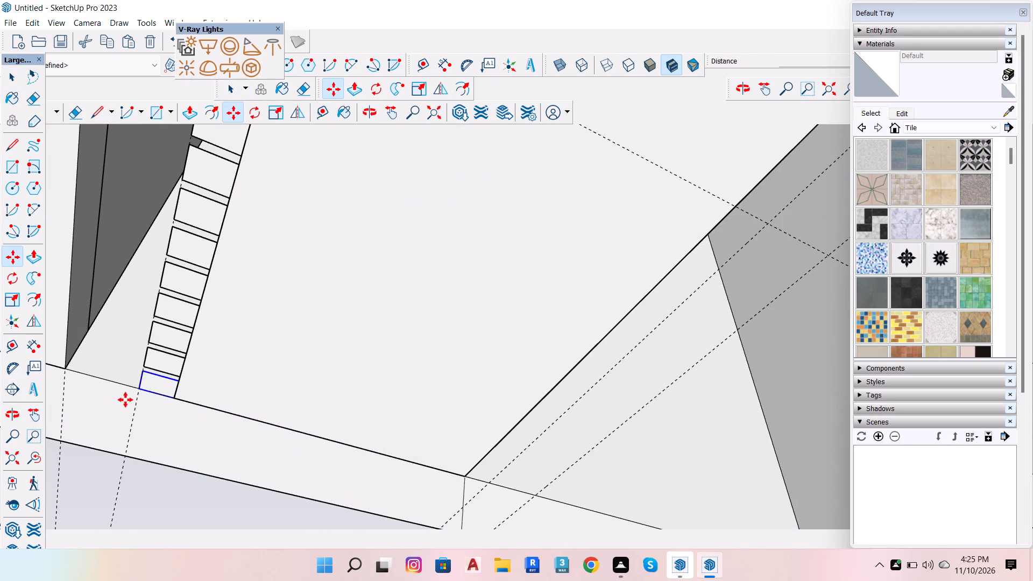
left_click(139, 391)
scroll(527, 476, "up", 6)
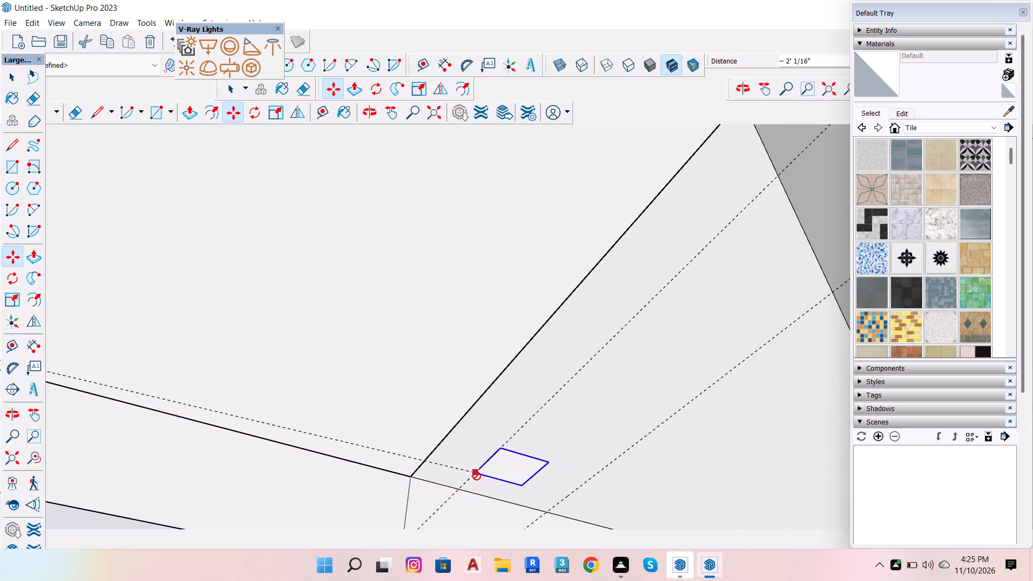
scroll(413, 477, "up", 6)
left_click(413, 477)
key("space")
Copy the opposite corner's square about 9' 5 9/16" along the second long edge to the short row, divided into 44 copies.
scroll(307, 444, "down", 6)
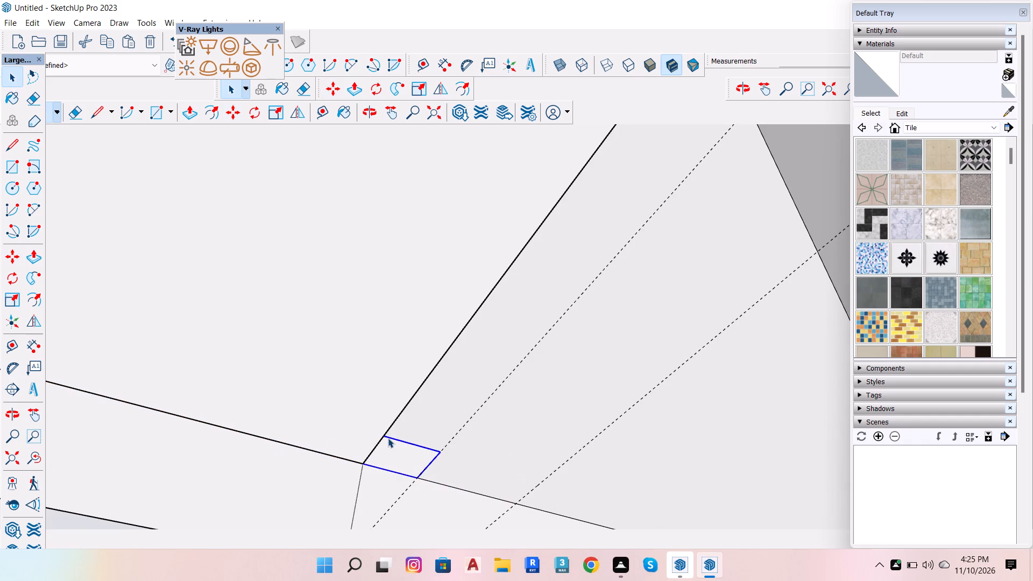
key("m")
left_click(380, 435)
scroll(398, 407, "down", 3)
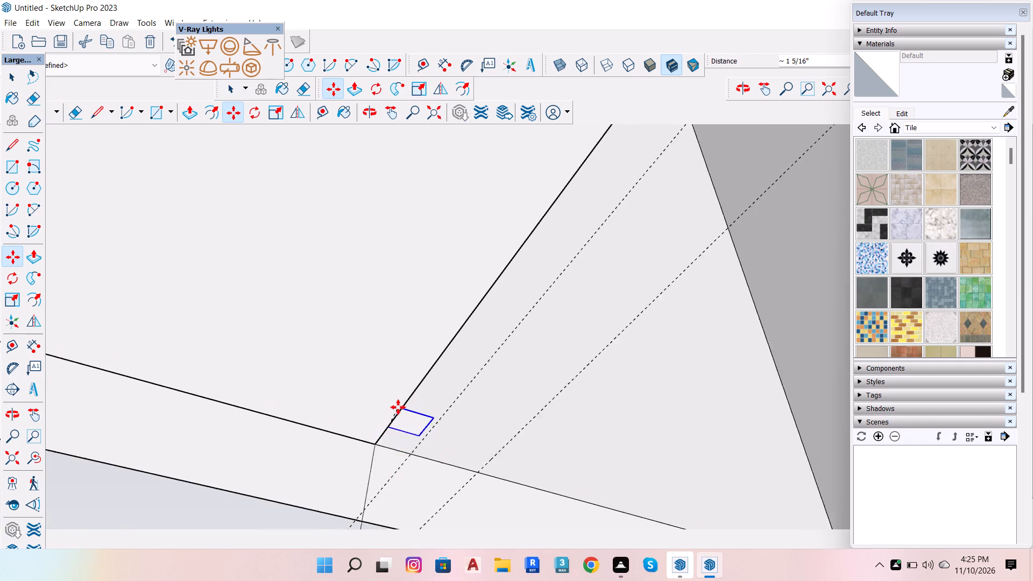
scroll(398, 407, "down", 13)
scroll(408, 429, "down", 11)
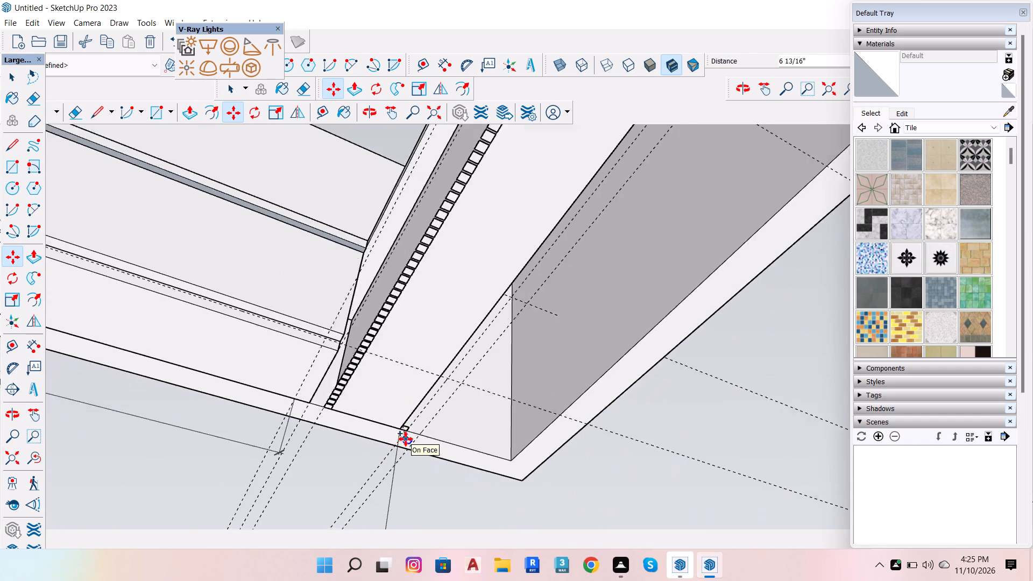
scroll(406, 439, "down", 3)
scroll(531, 267, "up", 12)
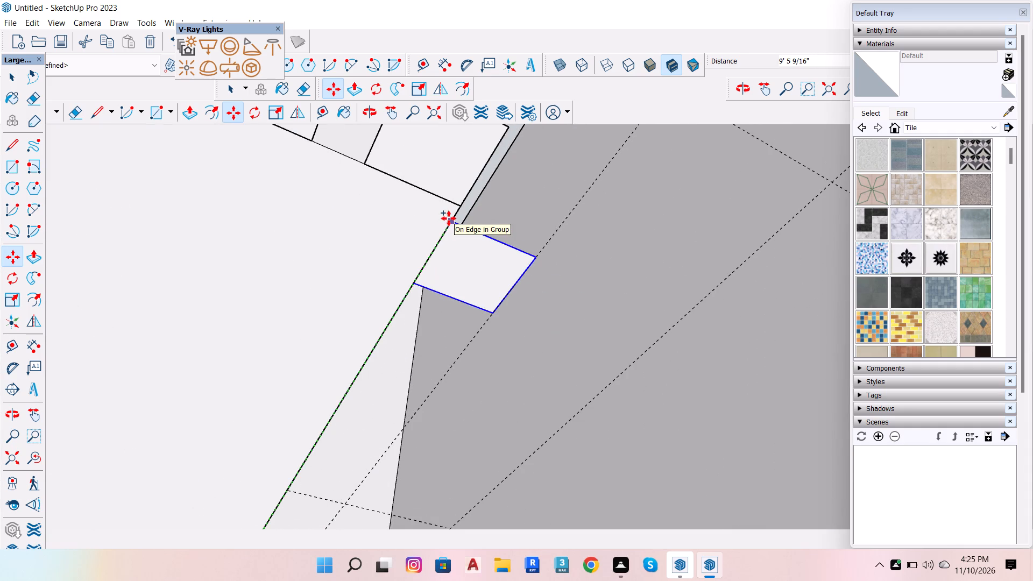
scroll(449, 218, "down", 6)
scroll(449, 218, "up", 1)
scroll(448, 219, "down", 5)
key("Up")
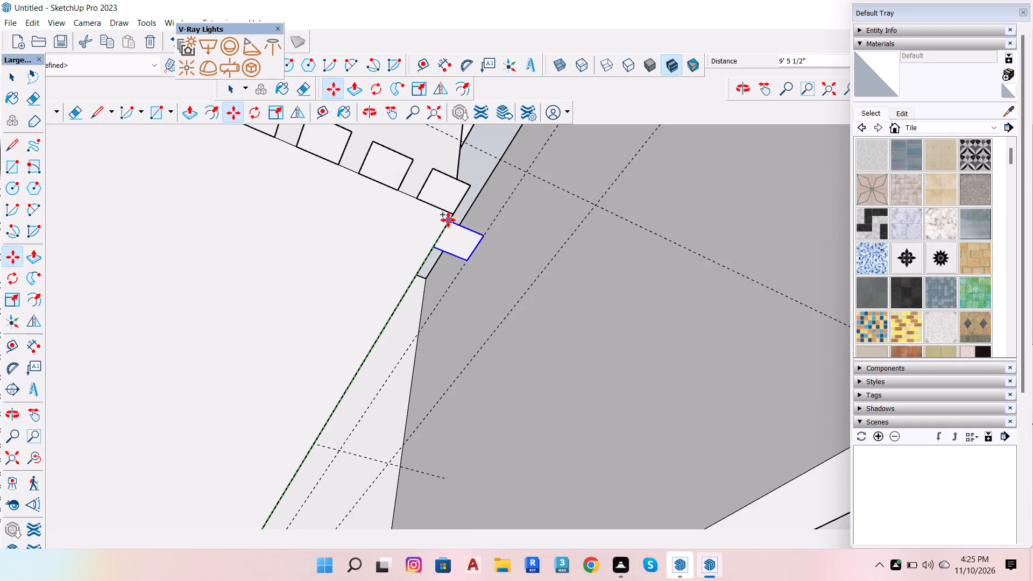
key("Left")
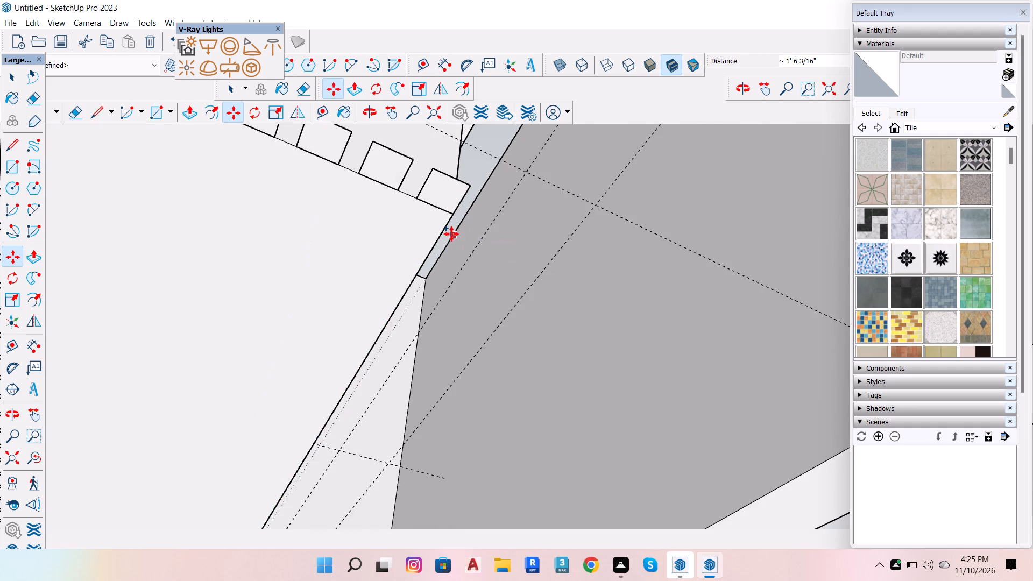
scroll(451, 229, "down", 7)
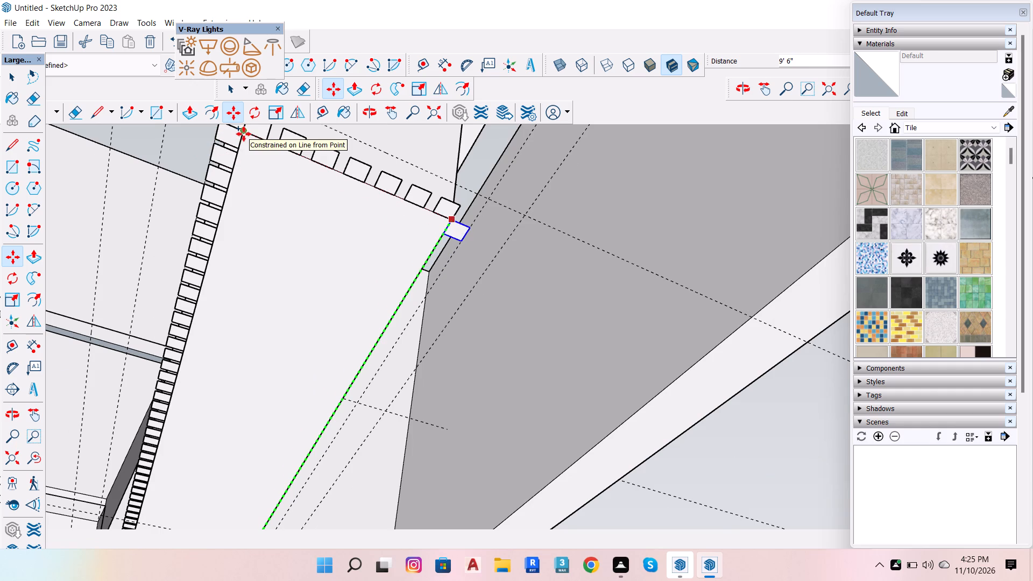
scroll(349, 176, "up", 2)
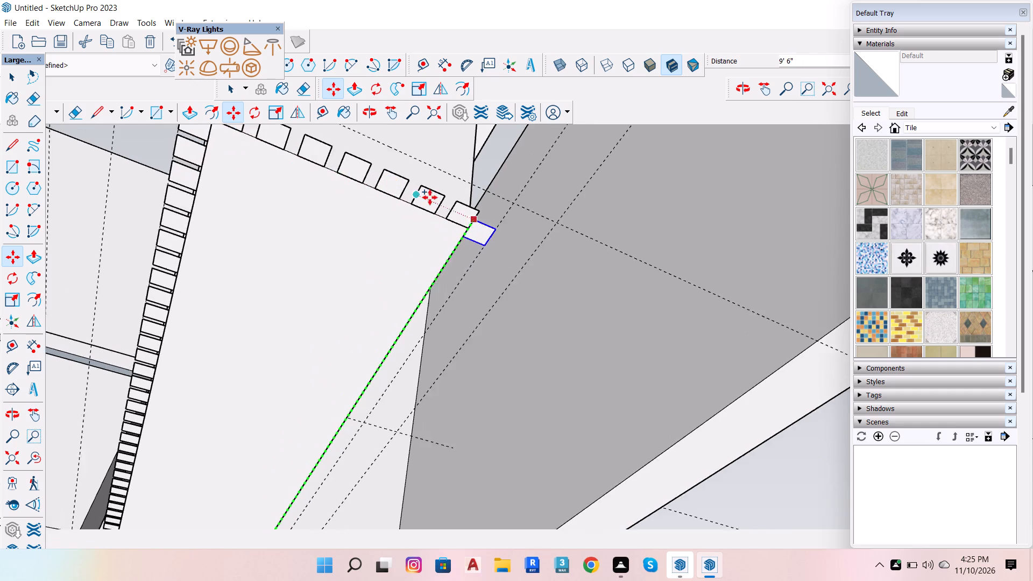
scroll(430, 197, "up", 1)
scroll(527, 258, "up", 4)
scroll(414, 278, "down", 6)
scroll(377, 285, "up", 3)
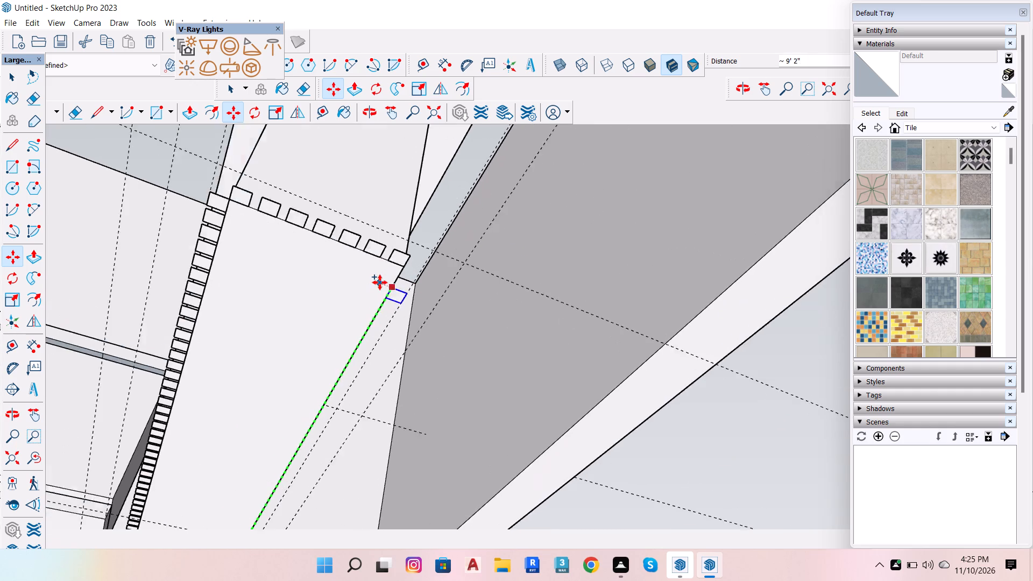
scroll(380, 282, "up", 13)
scroll(413, 253, "up", 5)
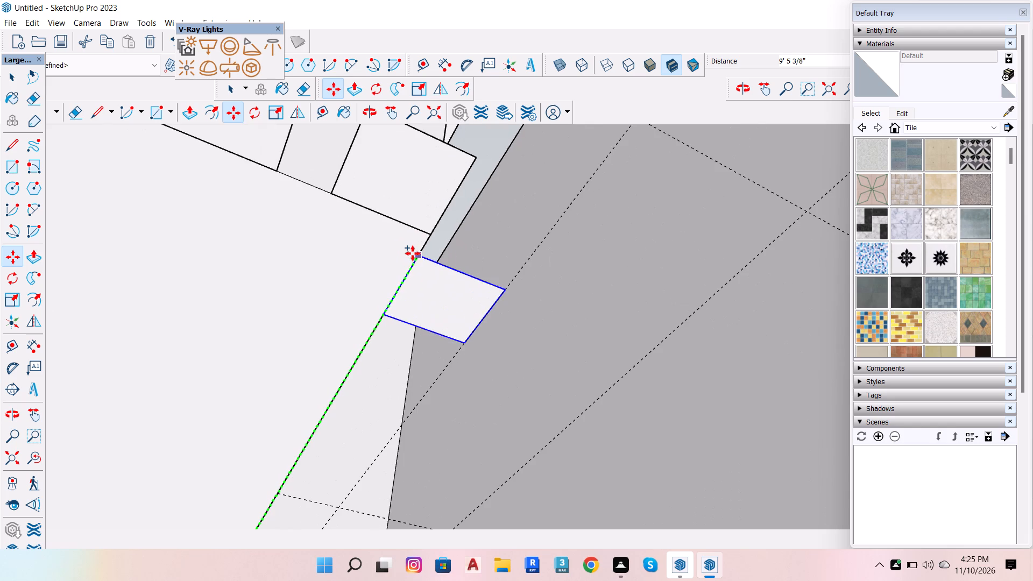
left_click(424, 250)
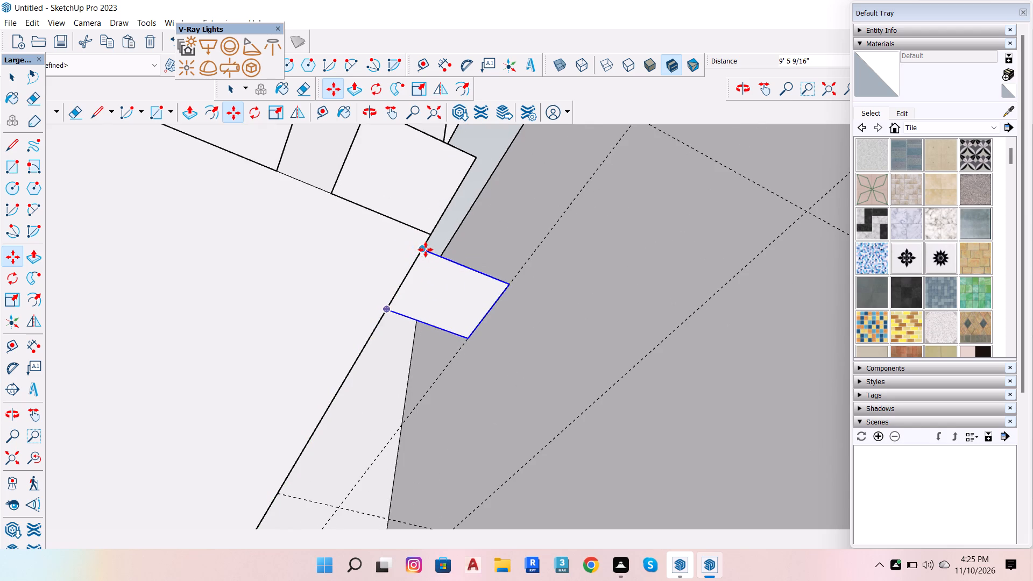
key("slash")
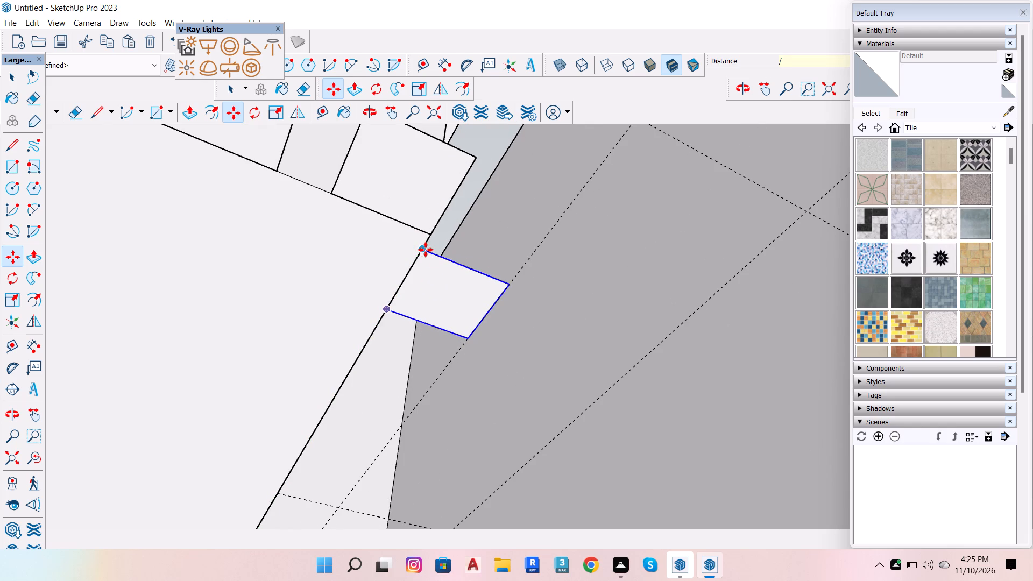
key("4")
key("4")
key("Return")
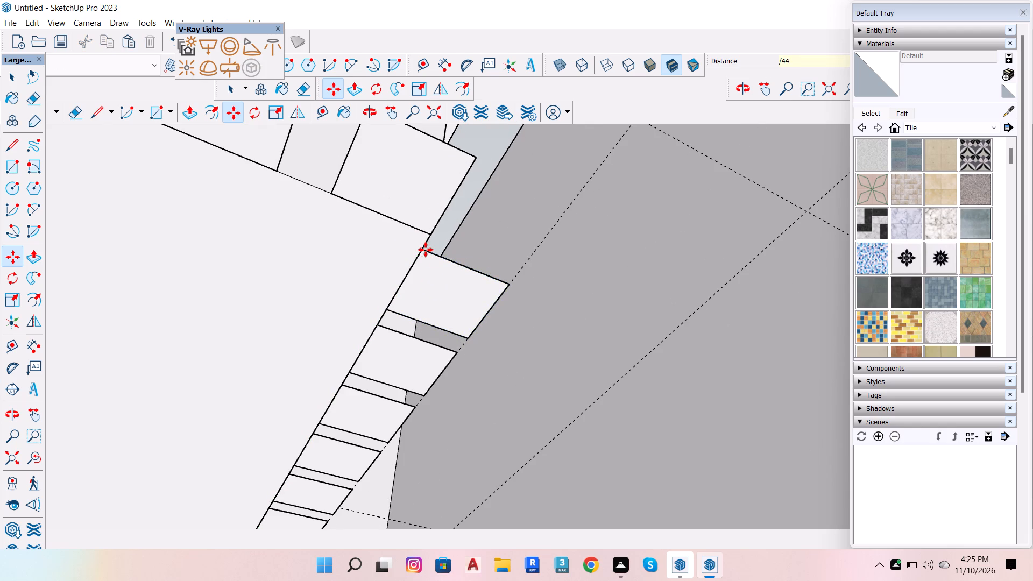
key("space")
Edit a base square and Push/Pull its face up 2' 9" to the countertop's underside, forming the slats, then leave the component.
scroll(534, 359, "down", 14)
scroll(362, 484, "up", 6)
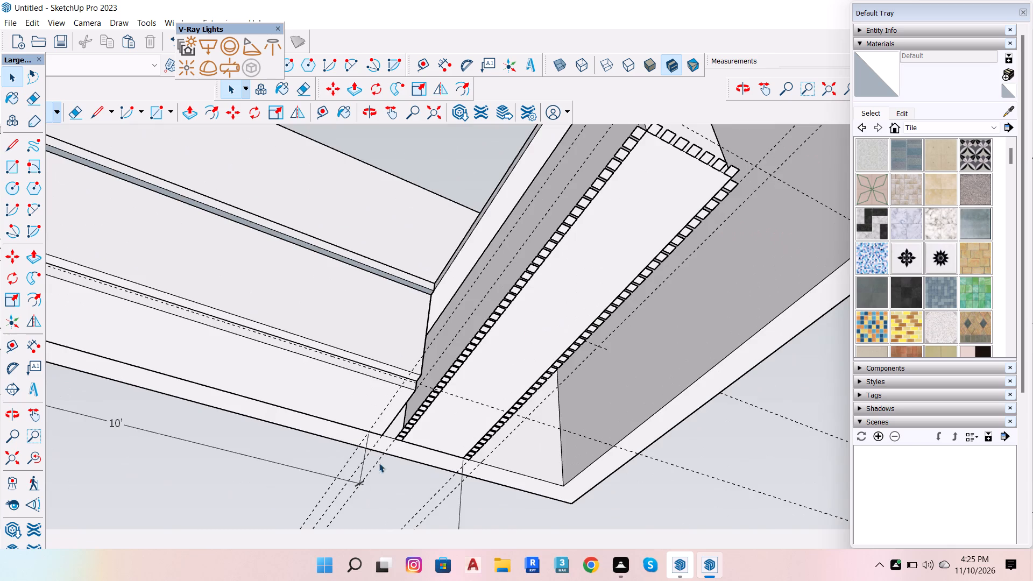
scroll(379, 463, "up", 7)
scroll(424, 422, "up", 3)
scroll(454, 568, "down", 20)
scroll(454, 568, "down", 9)
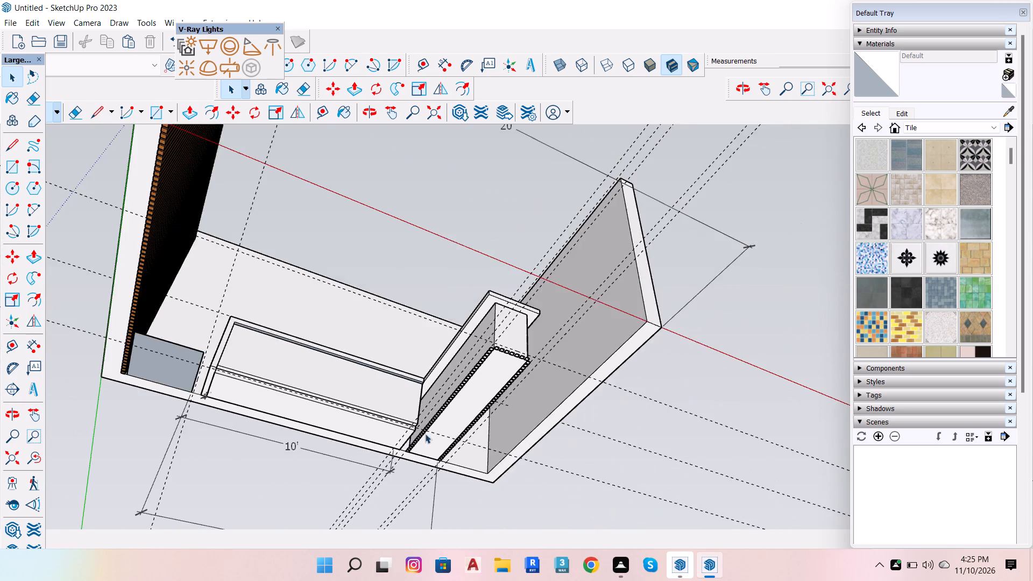
scroll(606, 284, "up", 6)
key("o")
type("PO")
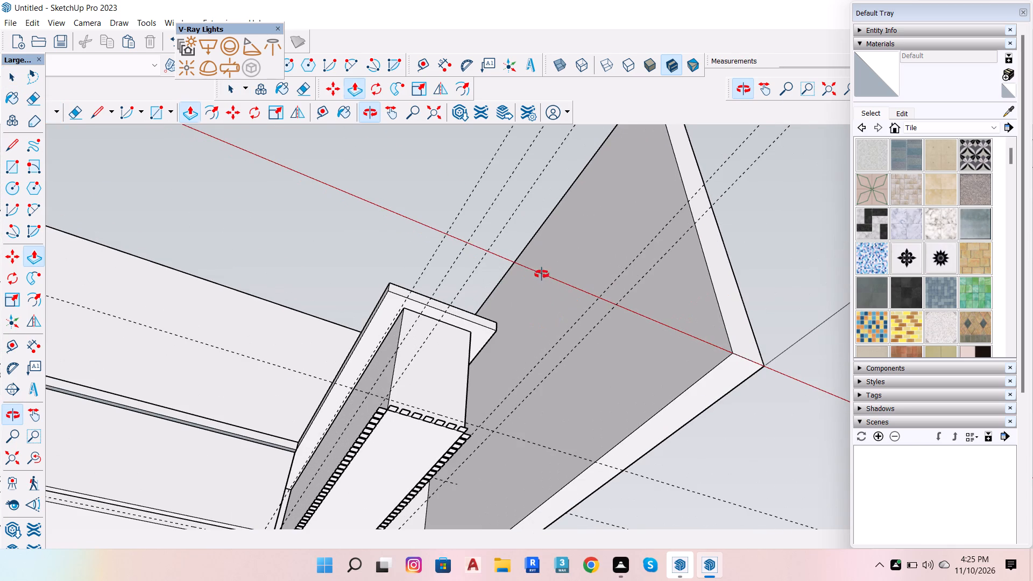
left_click_drag(575, 343, 599, 516)
scroll(324, 338, "up", 15)
scroll(254, 487, "up", 7)
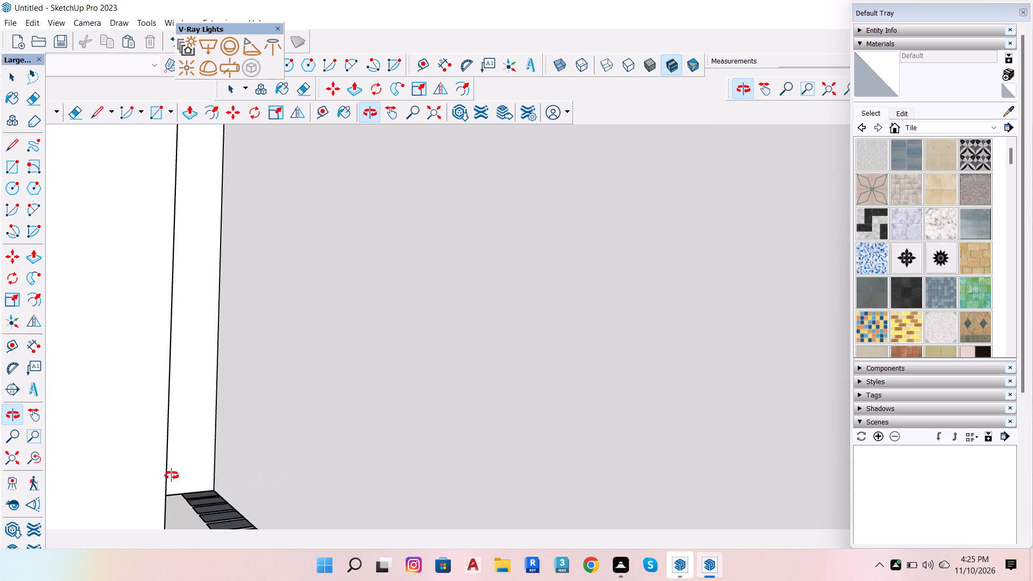
scroll(169, 476, "up", 7)
key("space")
scroll(222, 504, "up", 5)
left_click(227, 512)
left_click(227, 512)
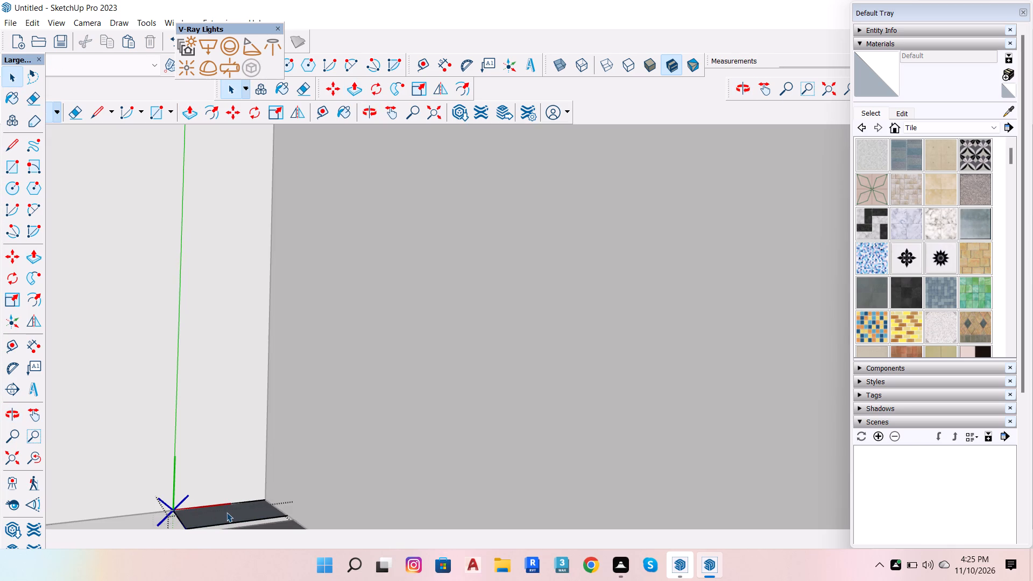
left_click(227, 512)
double_click(227, 512)
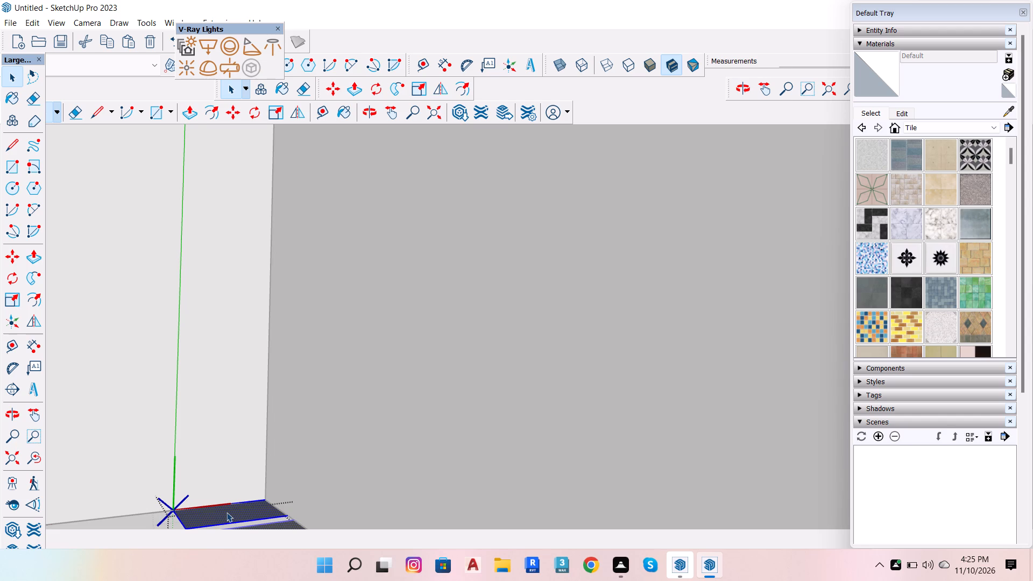
key("p")
left_click(227, 512)
scroll(267, 437, "down", 20)
scroll(267, 437, "down", 4)
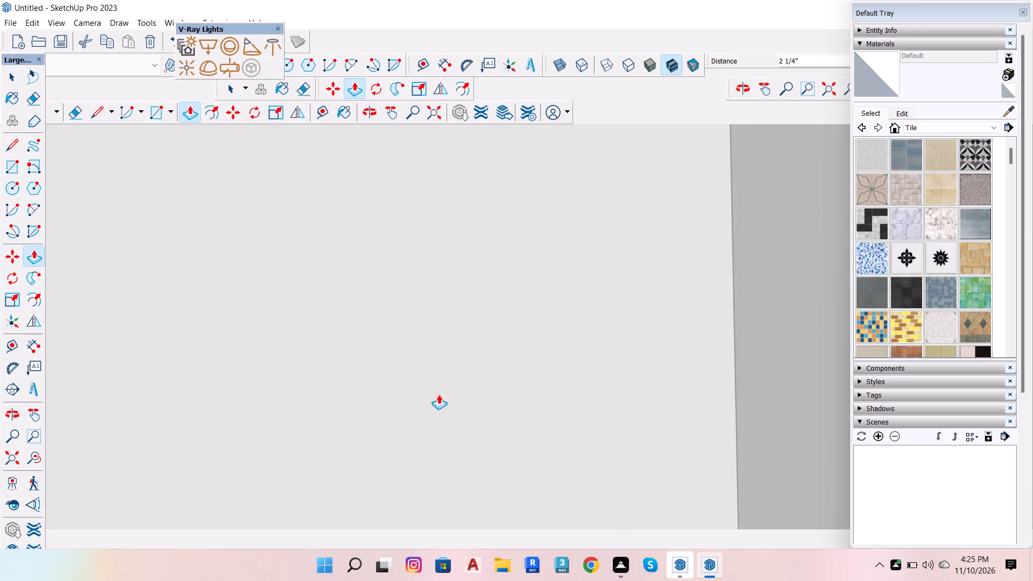
scroll(438, 394, "down", 20)
scroll(438, 394, "down", 10)
scroll(594, 433, "down", 10)
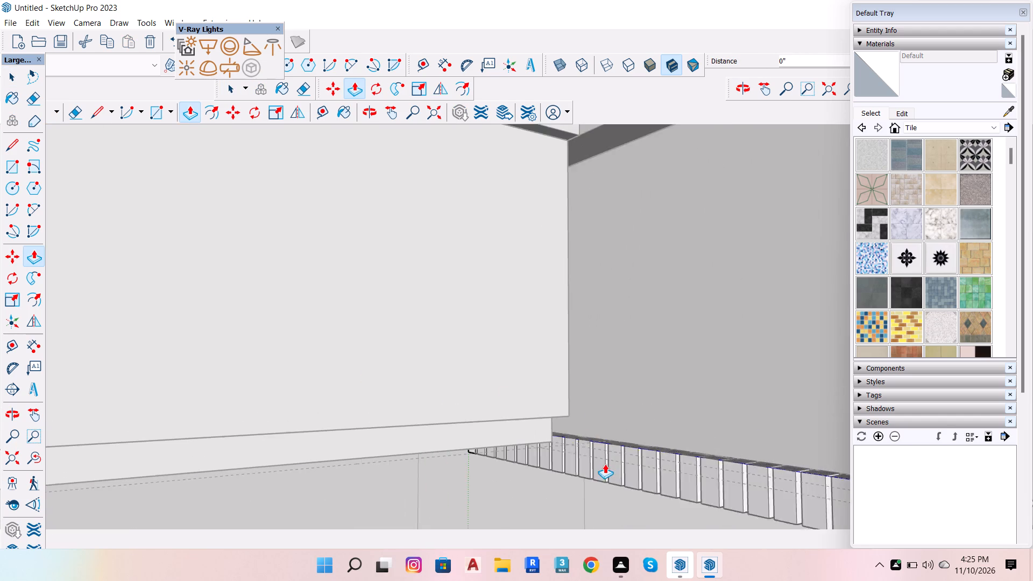
scroll(605, 464, "down", 12)
scroll(639, 263, "up", 15)
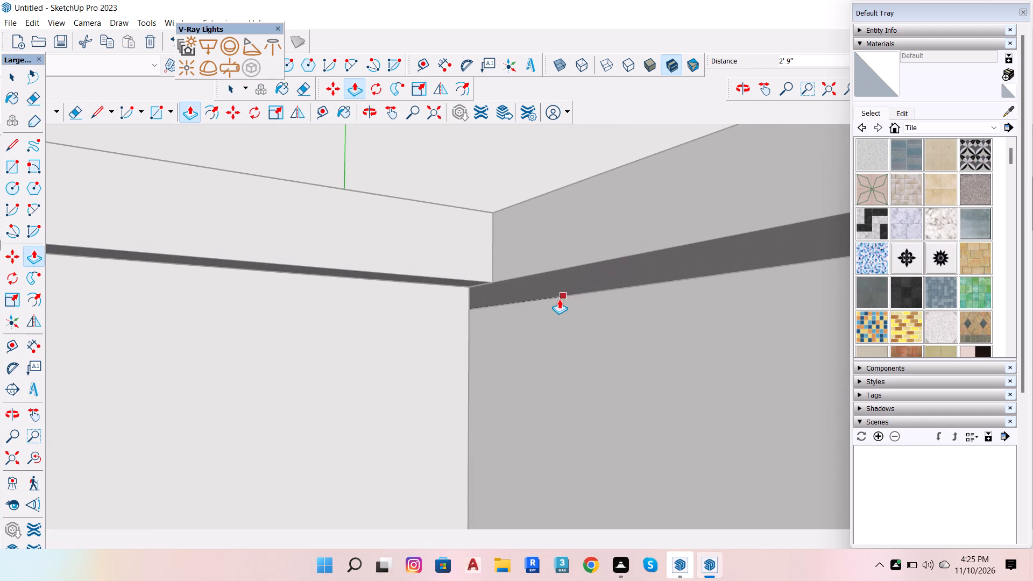
scroll(547, 301, "up", 6)
scroll(452, 315, "down", 7)
scroll(450, 317, "up", 3)
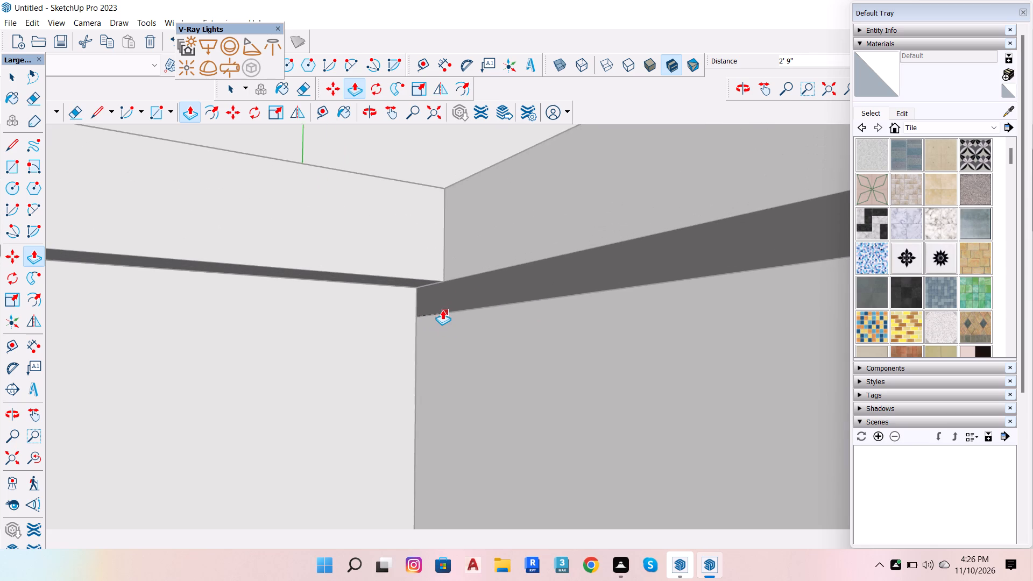
scroll(442, 310, "up", 2)
left_click(442, 310)
key("space")
scroll(435, 358, "down", 7)
scroll(323, 260, "down", 18)
key("space")
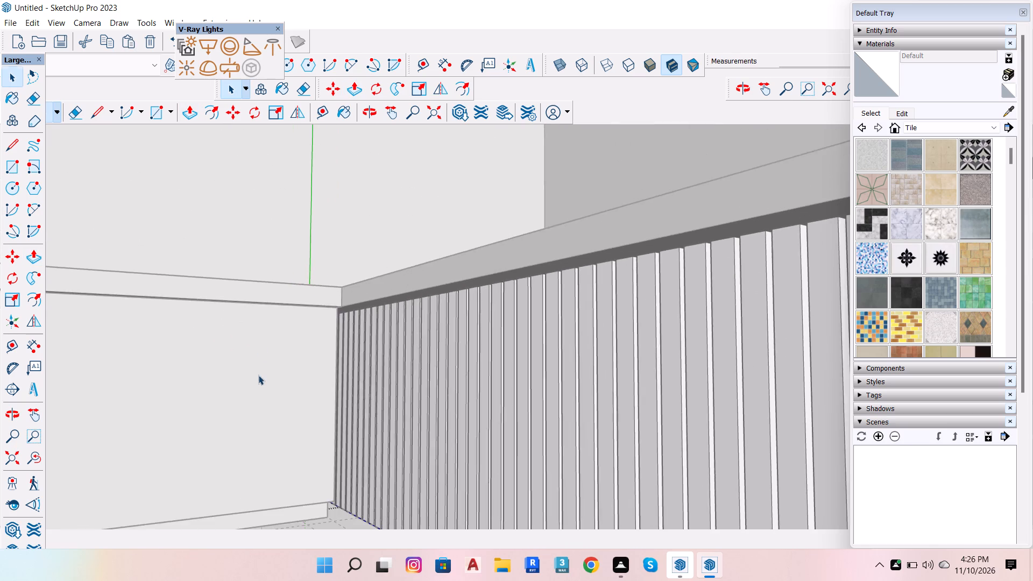
scroll(258, 375, "down", 2)
scroll(374, 281, "down", 7)
scroll(480, 293, "up", 20)
scroll(480, 293, "up", 5)
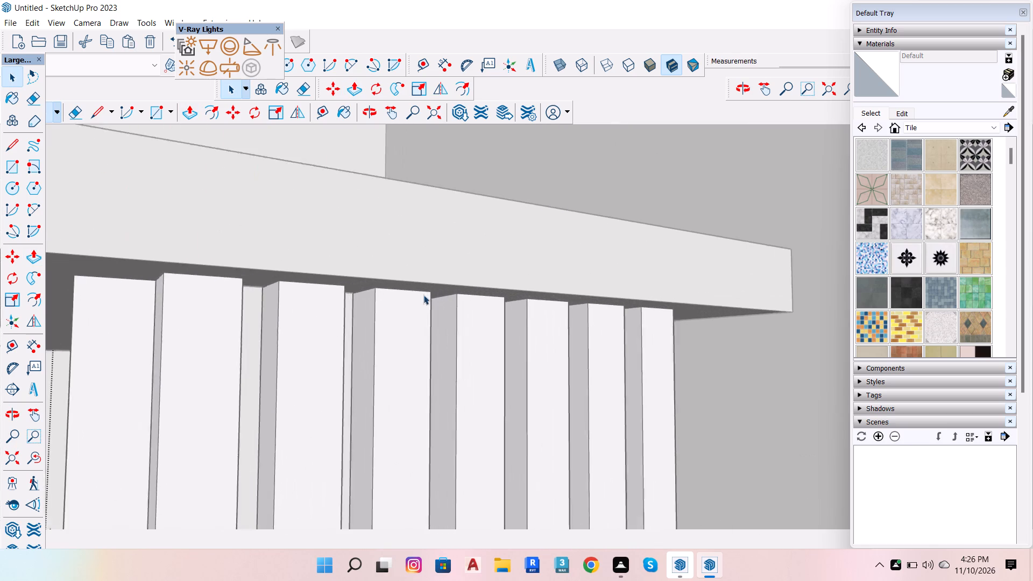
scroll(423, 295, "up", 2)
scroll(251, 258, "down", 20)
scroll(251, 258, "down", 1)
scroll(562, 385, "down", 11)
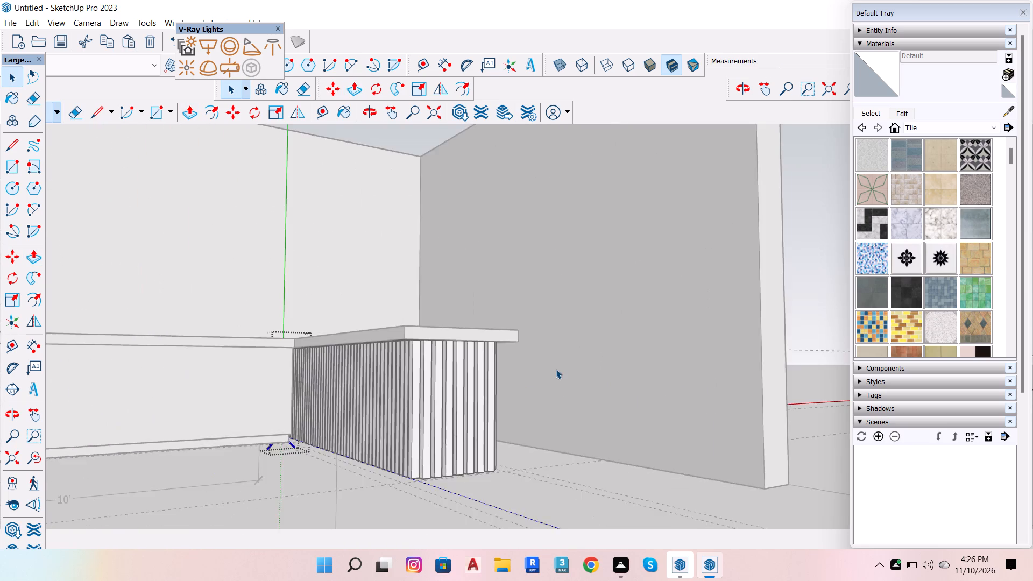
scroll(556, 369, "down", 3)
double_click(454, 454)
Examine the slats' fit under the countertop and around the adjoining counter's end and sides from several angles.
scroll(570, 366, "up", 19)
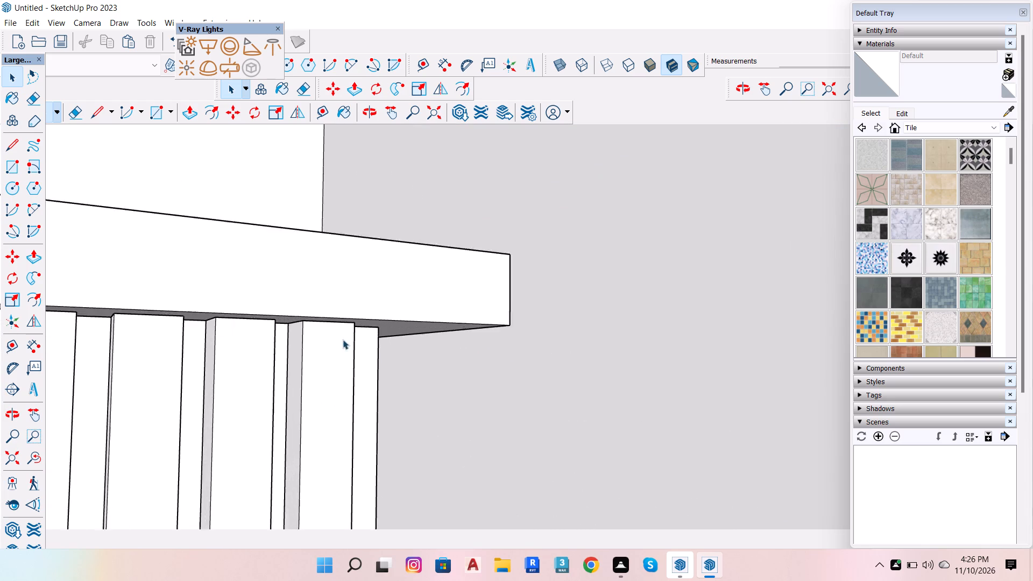
scroll(343, 339, "up", 8)
key("space")
scroll(351, 309, "down", 6)
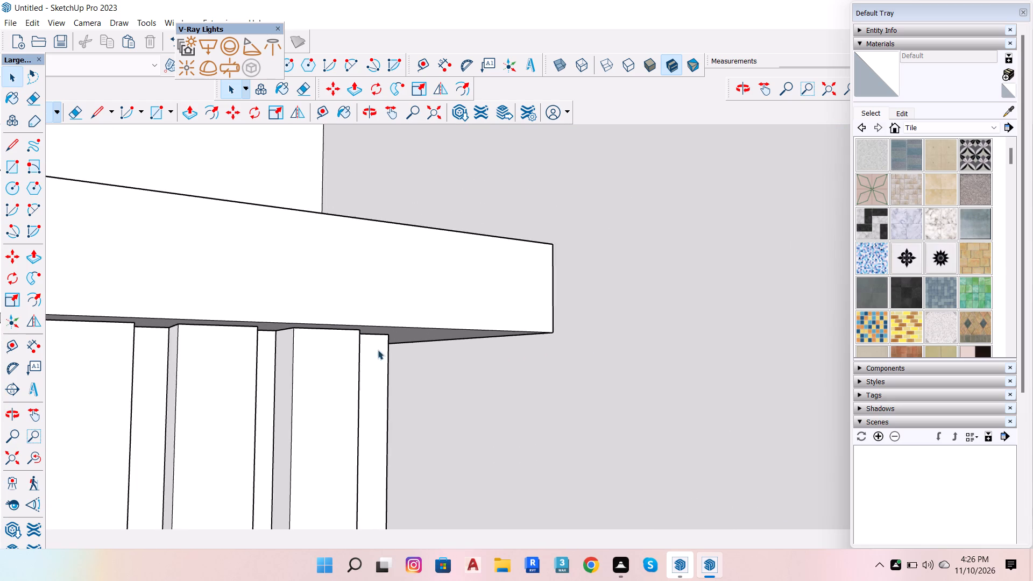
scroll(381, 361, "down", 7)
scroll(384, 401, "down", 20)
scroll(373, 453, "up", 8)
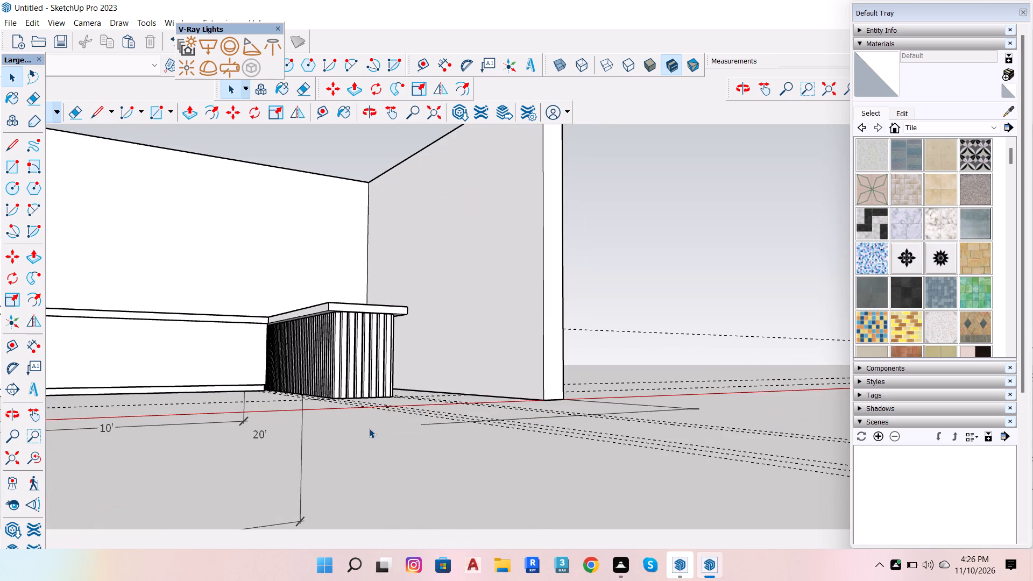
key("o")
left_click_drag(373, 357, 475, 458)
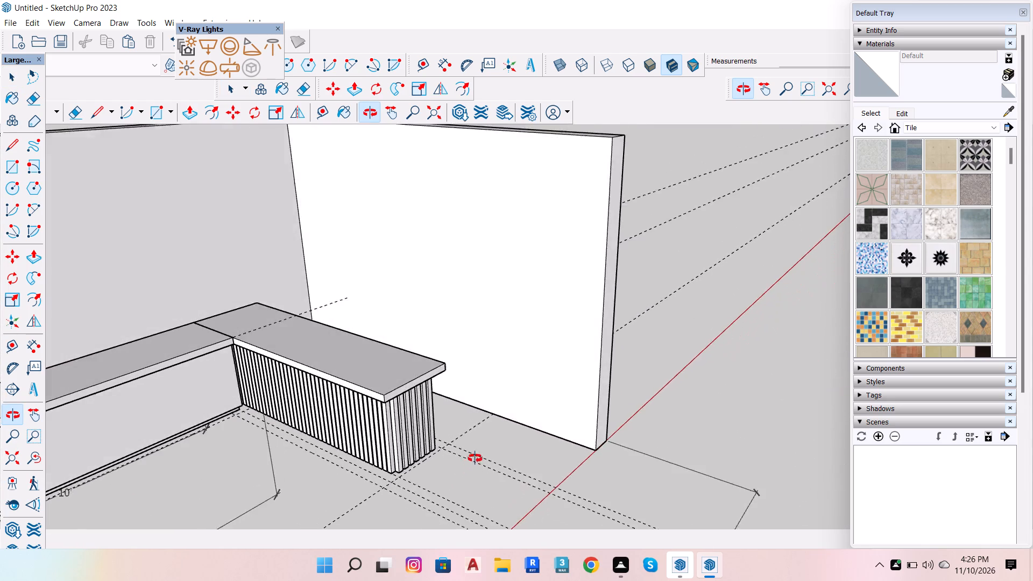
left_click_drag(475, 458, 351, 481)
scroll(414, 396, "up", 7)
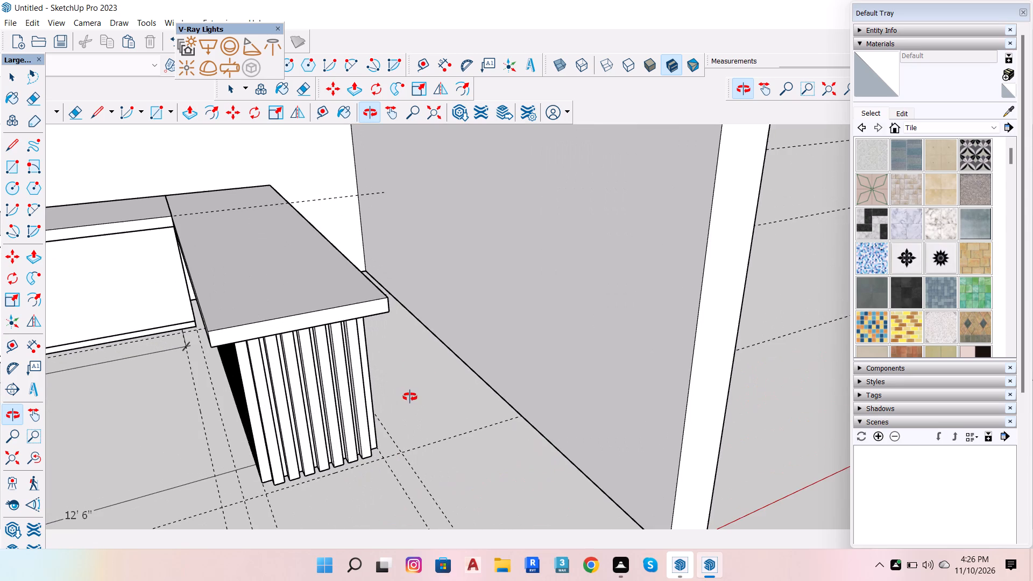
key("space")
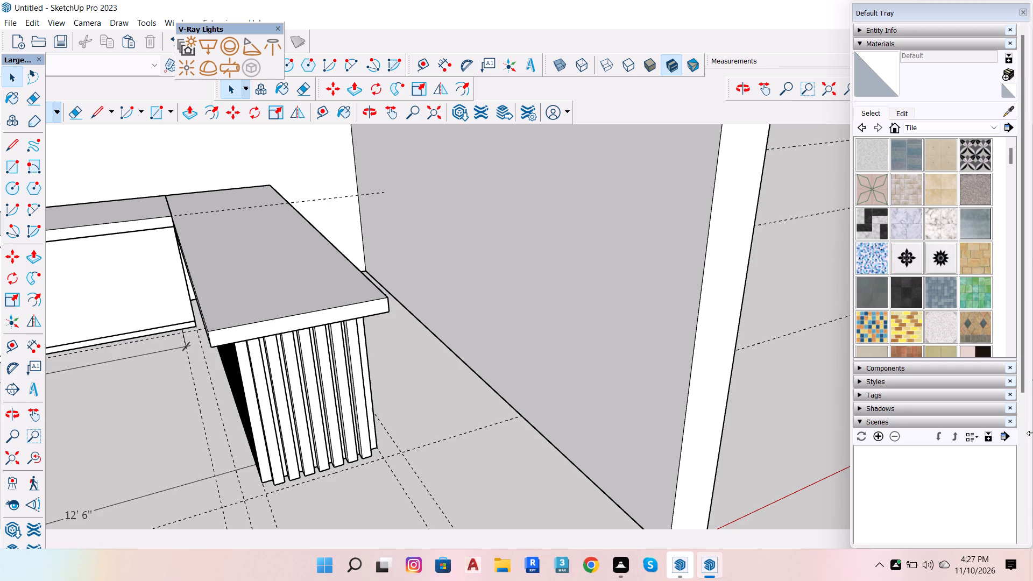
scroll(1030, 445, "down", 7)
scroll(979, 466, "down", 5)
scroll(602, 426, "down", 3)
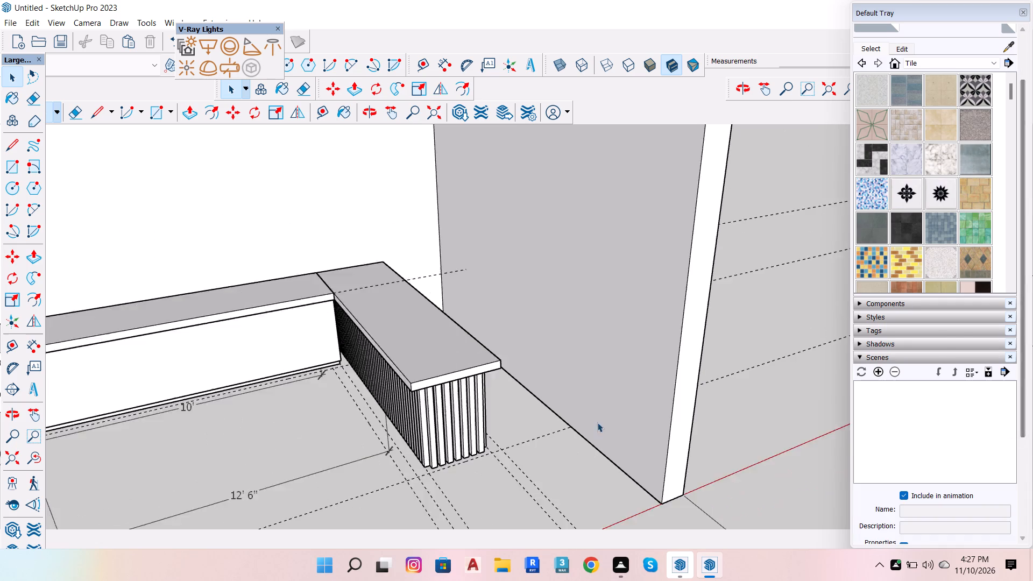
scroll(597, 422, "down", 3)
scroll(450, 357, "down", 5)
scroll(614, 499, "up", 4)
double_click(653, 396)
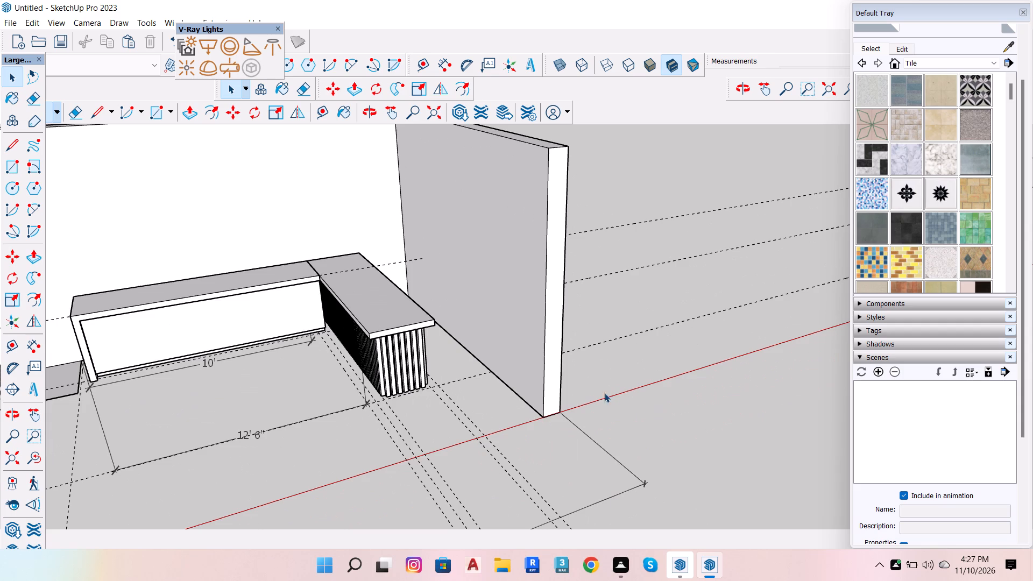
scroll(392, 245, "up", 6)
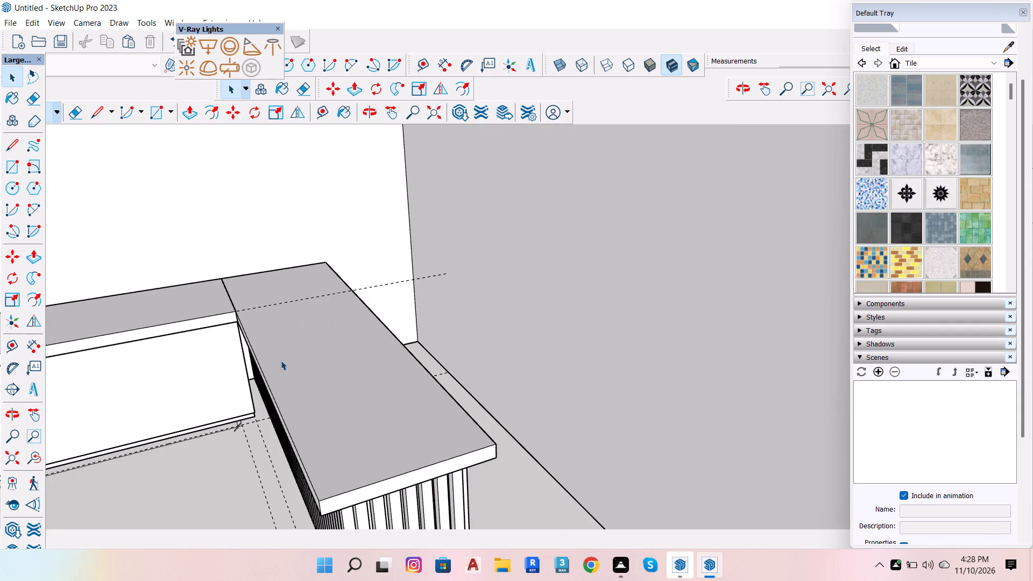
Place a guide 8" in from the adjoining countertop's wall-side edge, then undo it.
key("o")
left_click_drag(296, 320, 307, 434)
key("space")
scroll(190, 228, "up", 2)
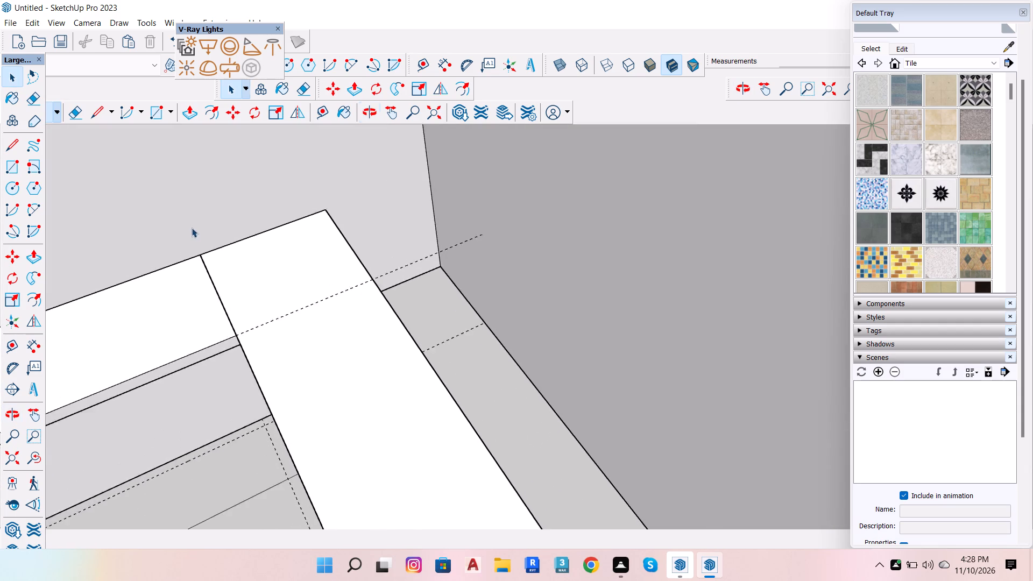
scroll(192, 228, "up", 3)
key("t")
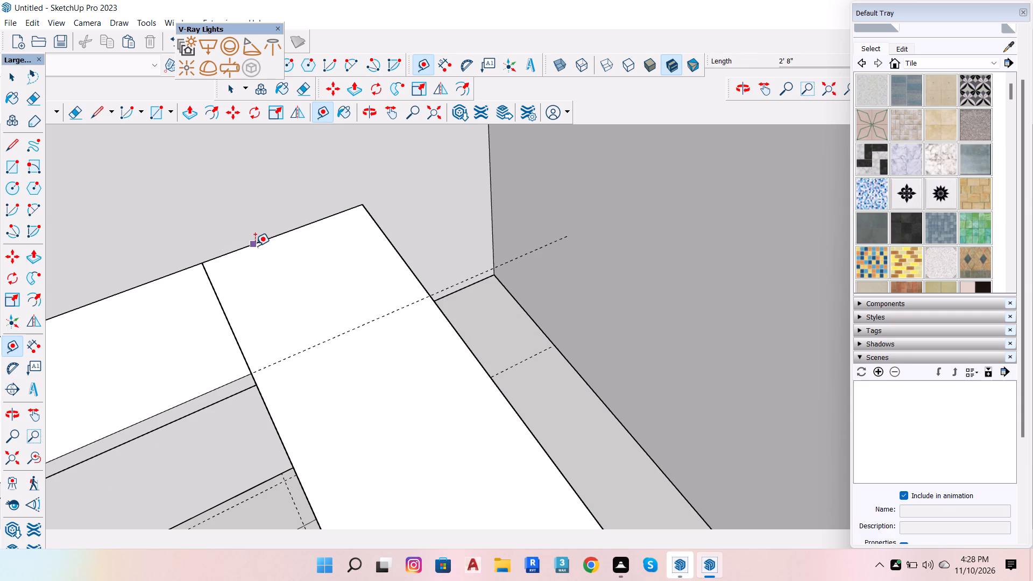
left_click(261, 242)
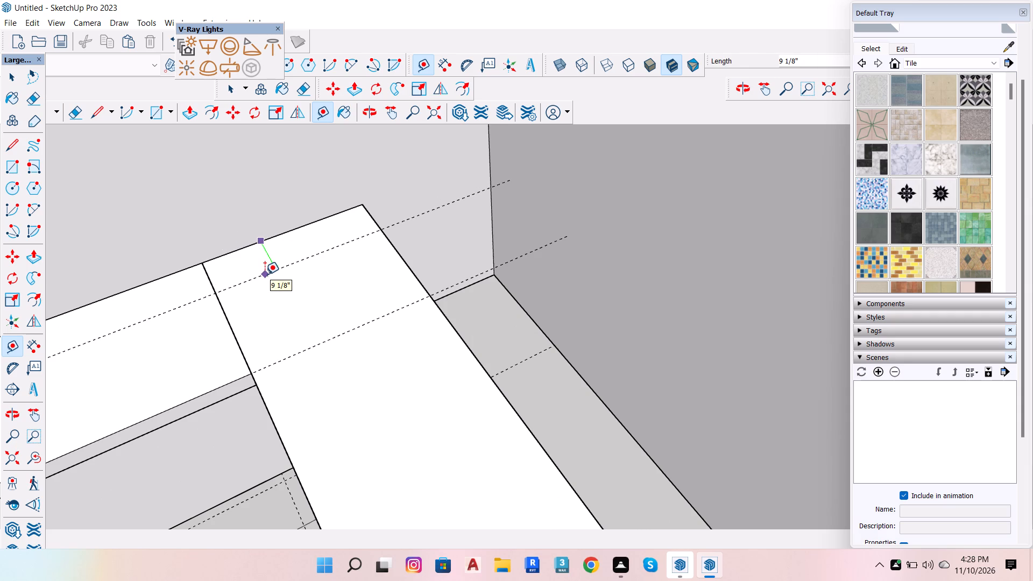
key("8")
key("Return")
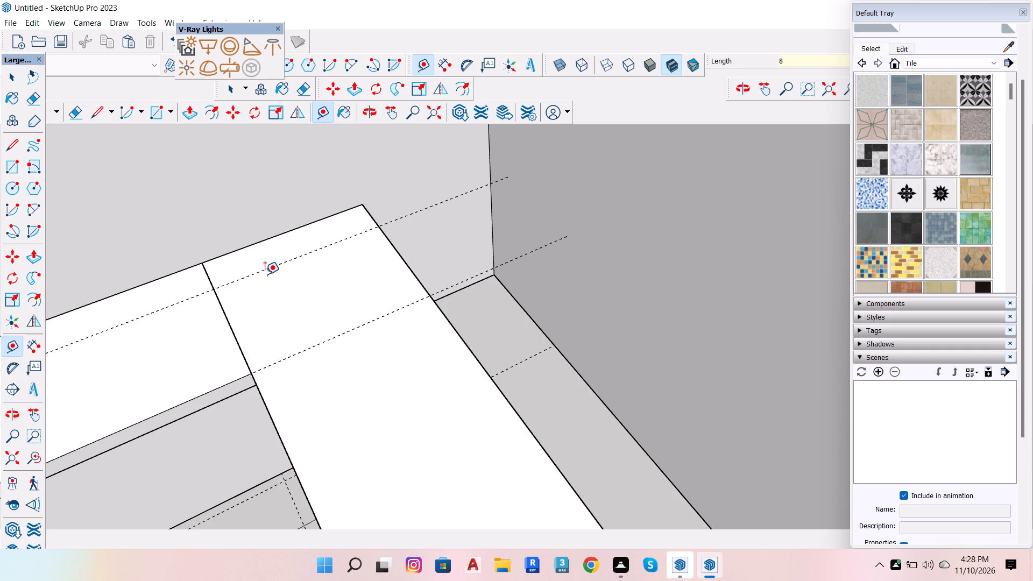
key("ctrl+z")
Place a guide 1' in from the adjoining countertop's wall-side edge, parallel to the wall.
left_click(265, 242)
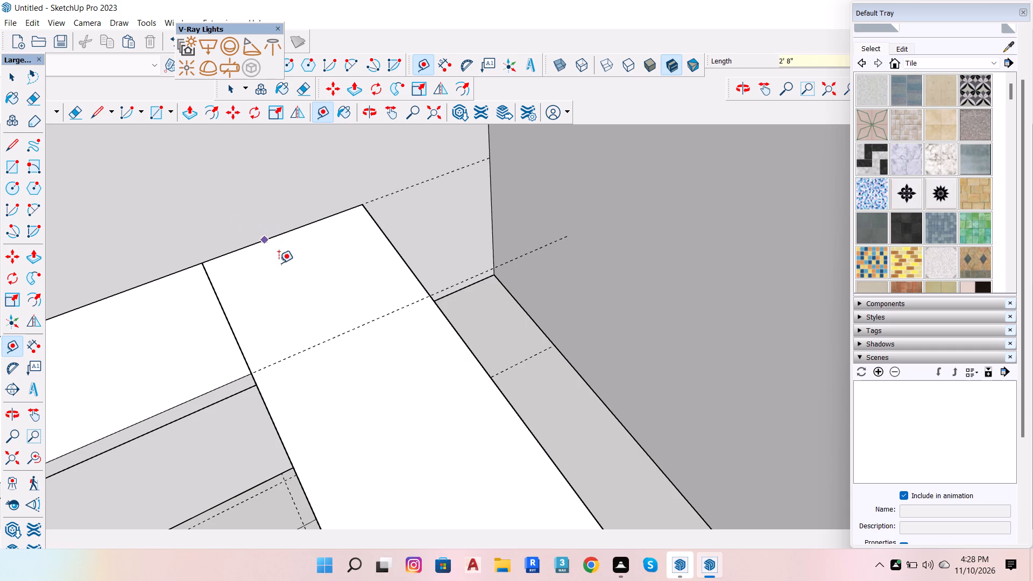
type("1'")
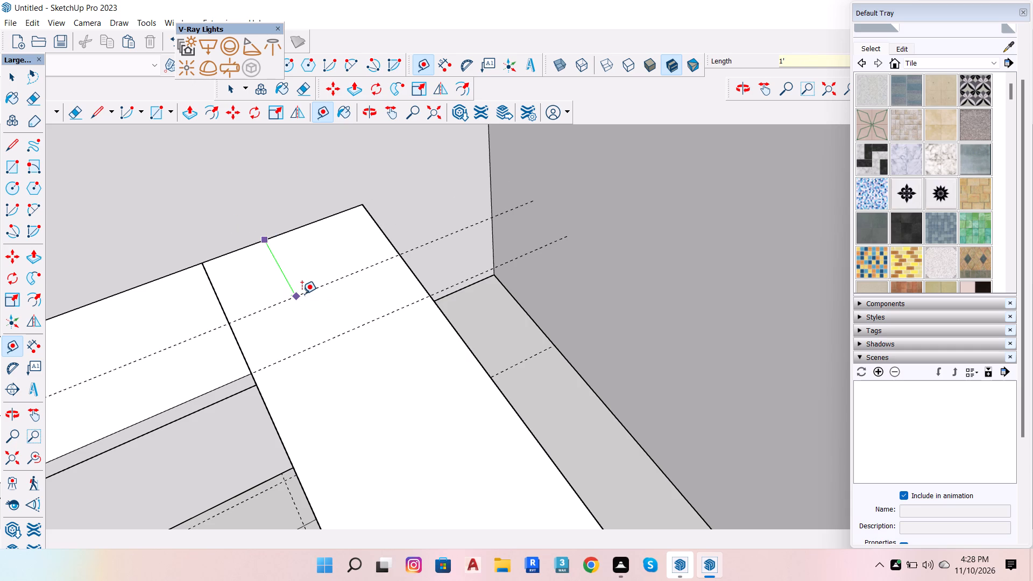
key("Return")
key("space")
Place guides 2" inside both long edges of the adjoining countertop at its wall end.
scroll(277, 254, "up", 6)
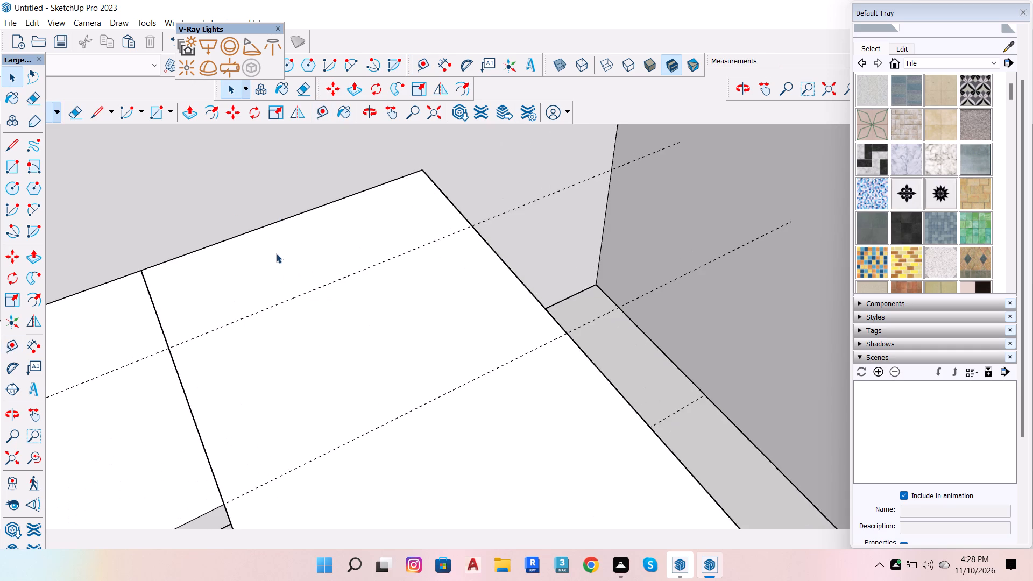
scroll(343, 350, "down", 7)
scroll(283, 301, "up", 6)
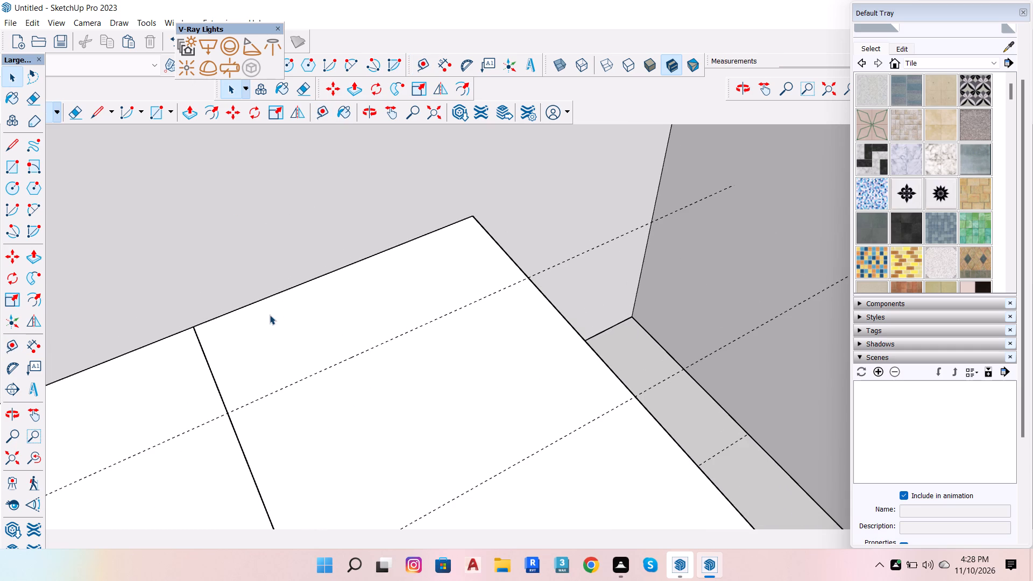
key("t")
left_click(216, 386)
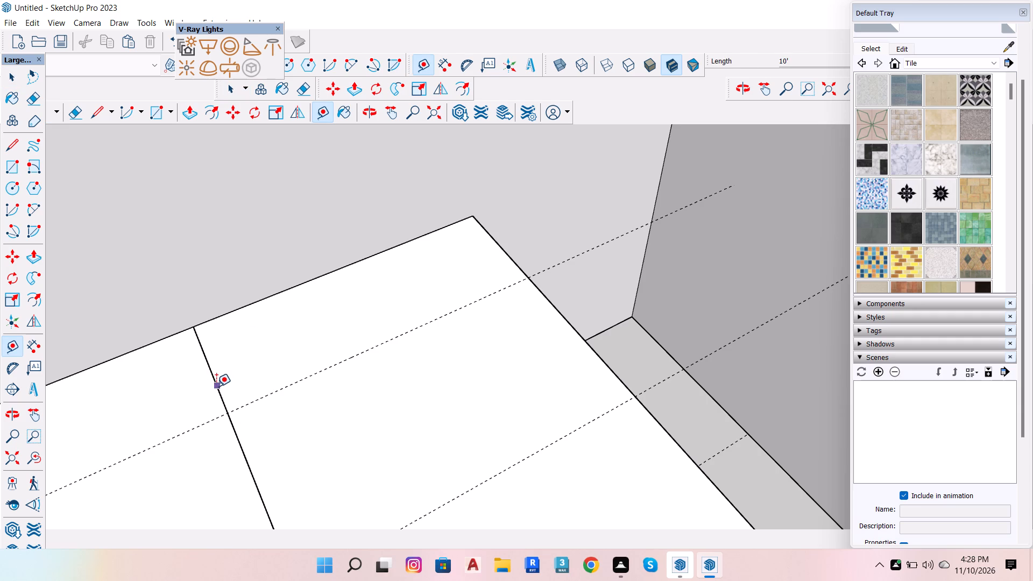
key("2")
key("Return")
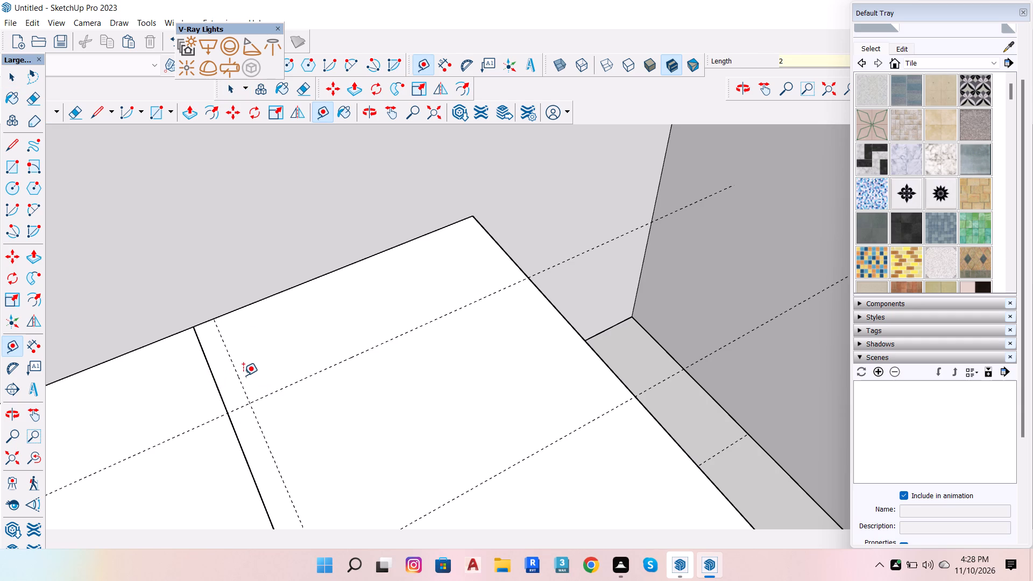
left_click(505, 260)
key("2")
key("Return")
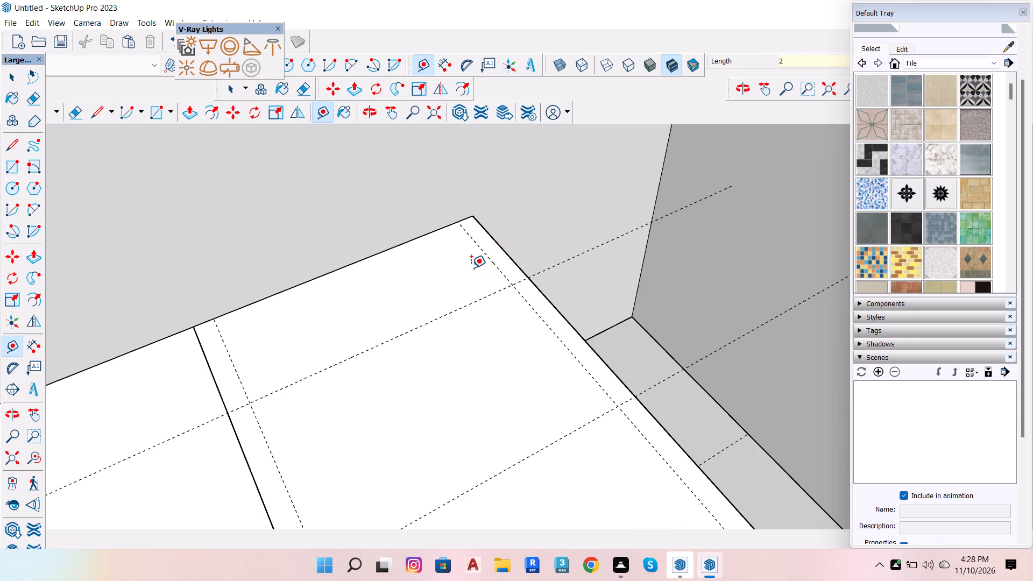
key("space")
Draw a 2' 4" by 1' rectangle between the guides at the countertop's wall end and make it a group.
scroll(341, 341, "down", 3)
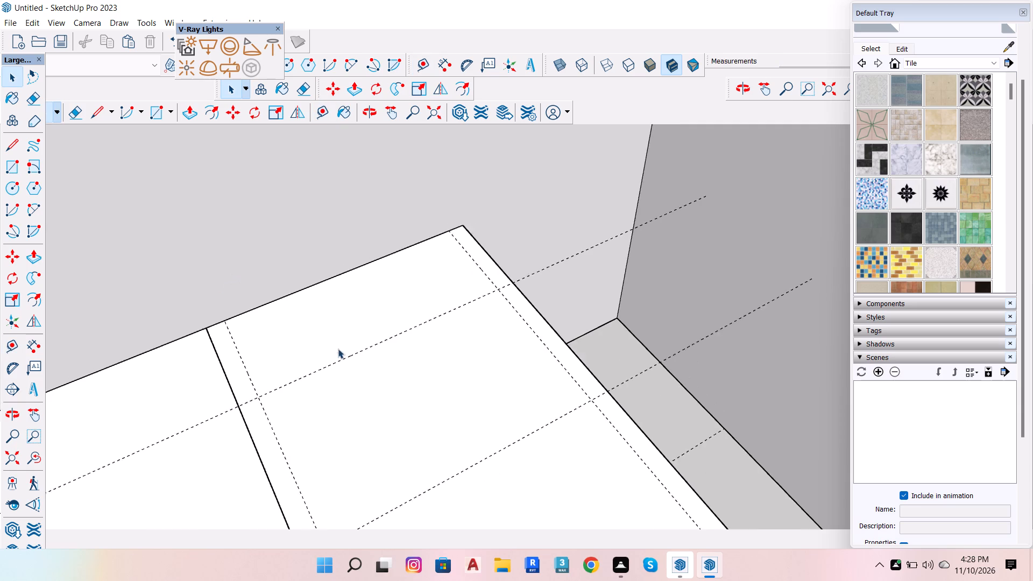
scroll(338, 349, "down", 19)
left_click(554, 289)
left_click(615, 381)
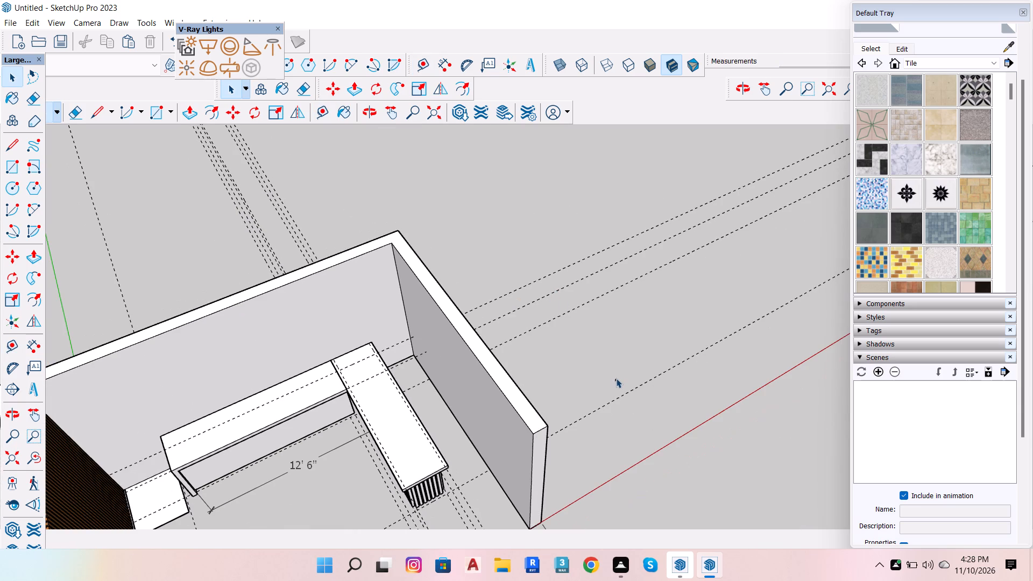
double_click(615, 378)
scroll(401, 376, "up", 14)
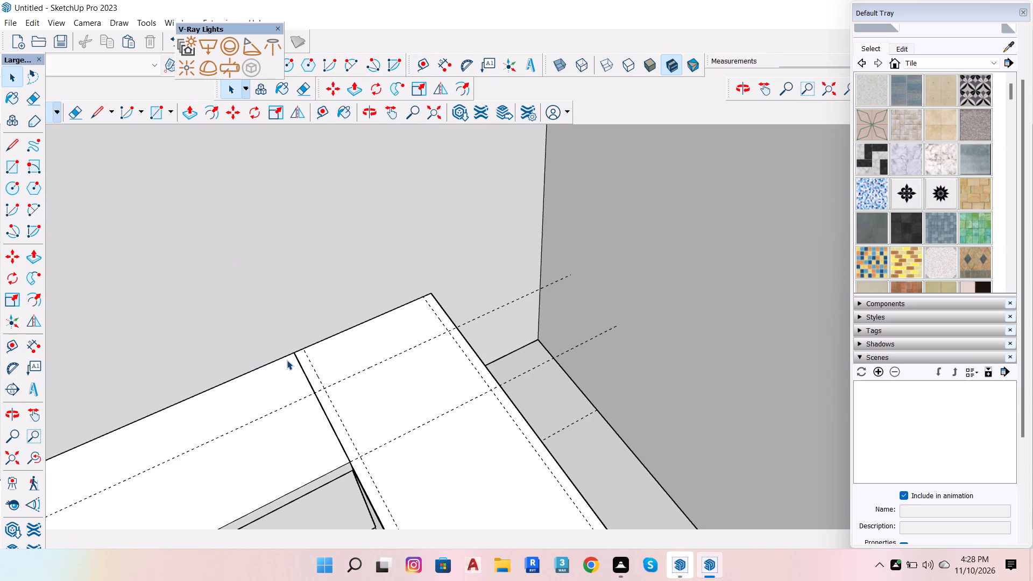
type("ER")
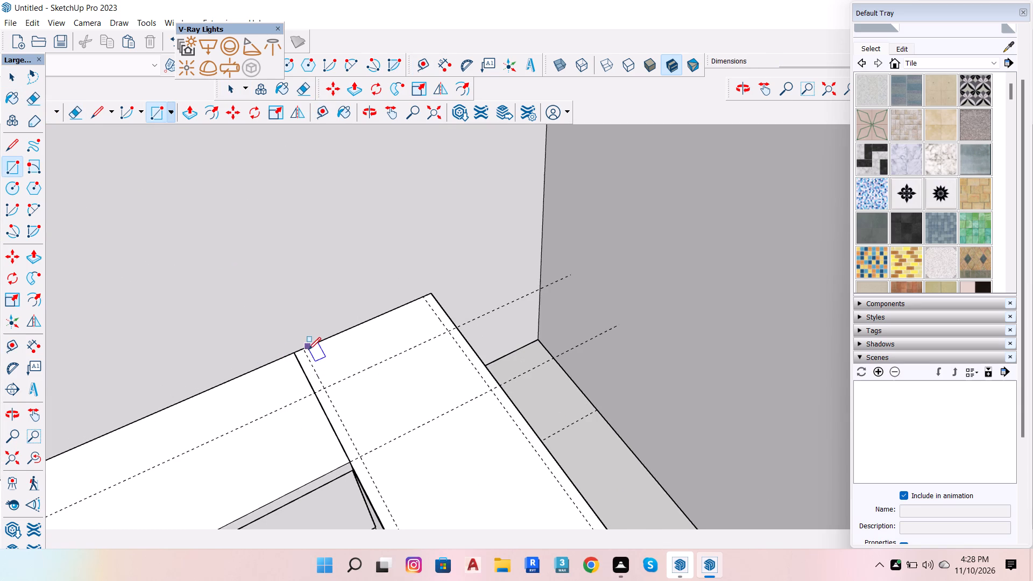
left_click(305, 351)
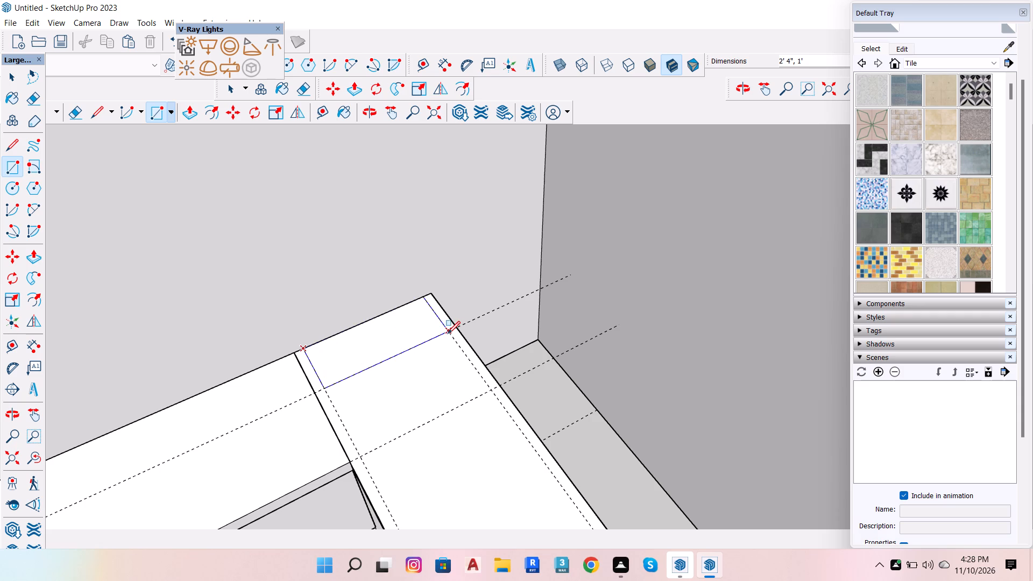
left_click(448, 334)
key("space")
double_click(407, 332)
right_click(406, 332)
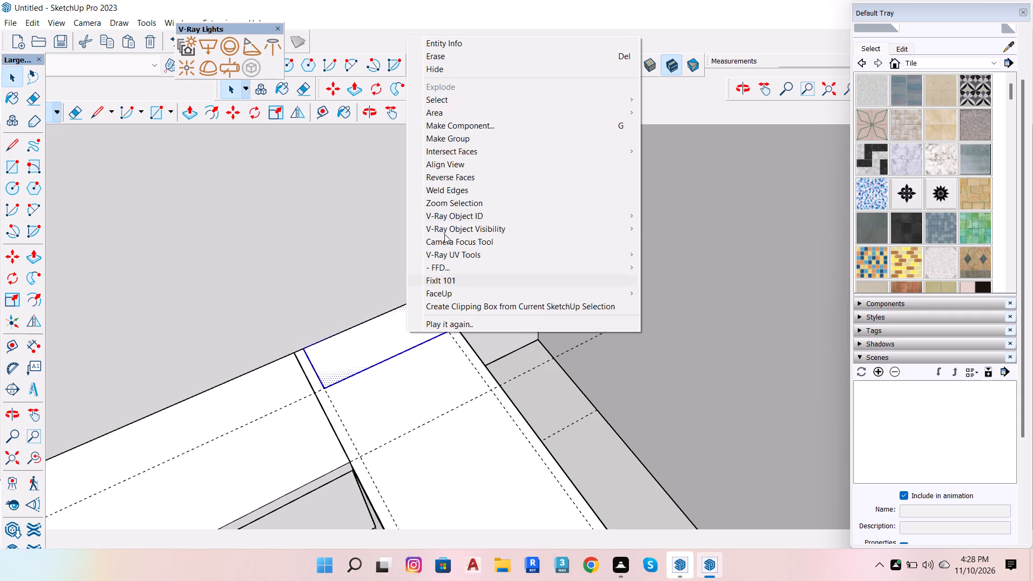
left_click(475, 135)
Edit the rectangle group and Push/Pull its face up 6' 5" to the top of the slatted wall.
double_click(407, 331)
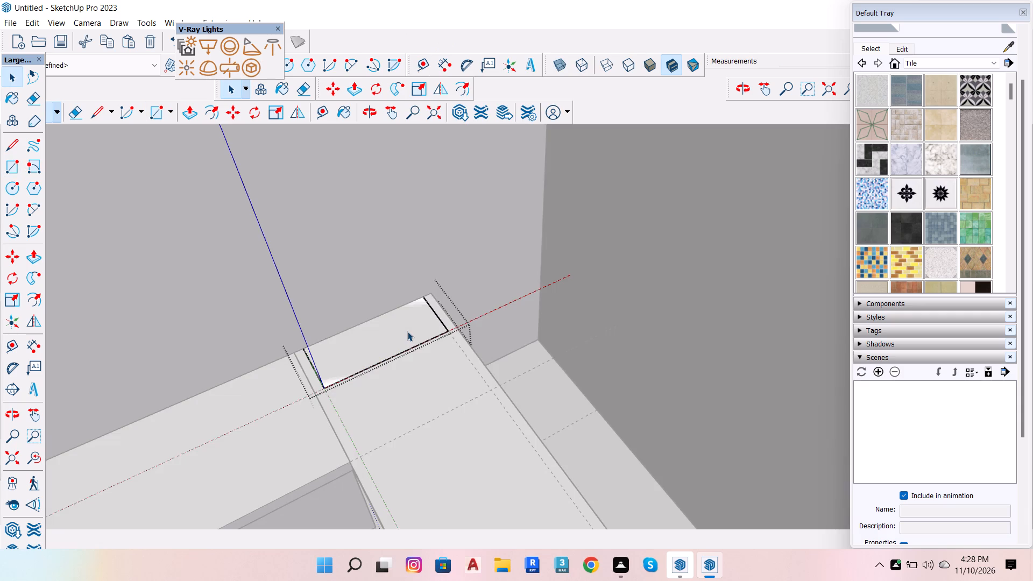
left_click(407, 331)
scroll(407, 331, "down", 13)
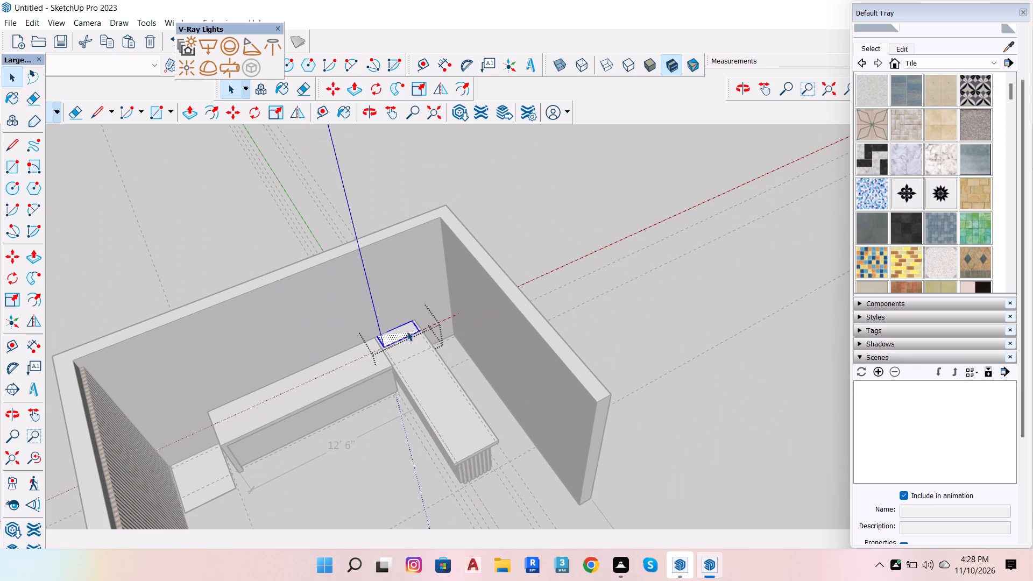
key("p")
left_click(407, 331)
scroll(391, 271, "up", 5)
scroll(305, 353, "down", 9)
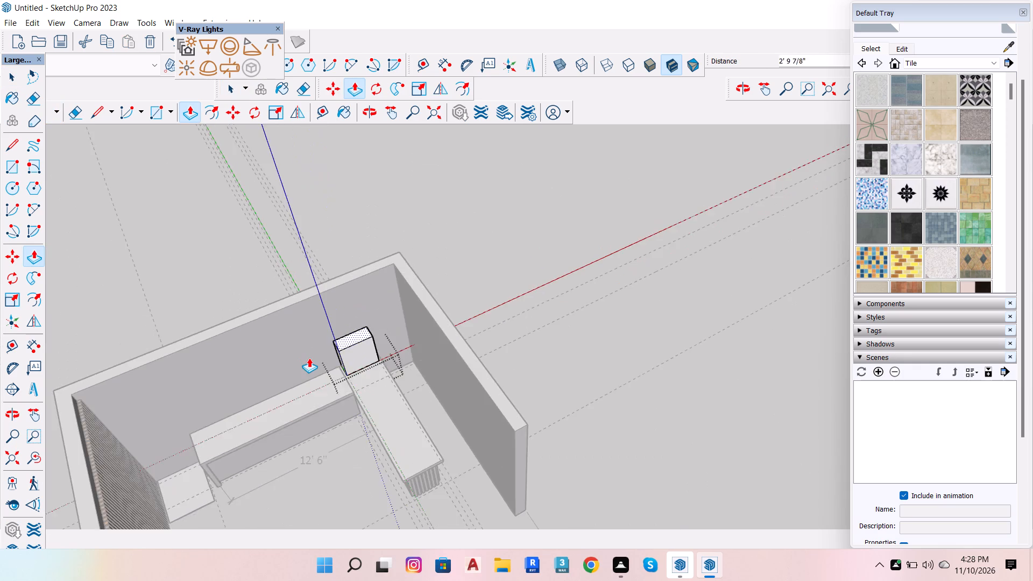
scroll(309, 358, "down", 4)
scroll(191, 379, "up", 13)
left_click(186, 385)
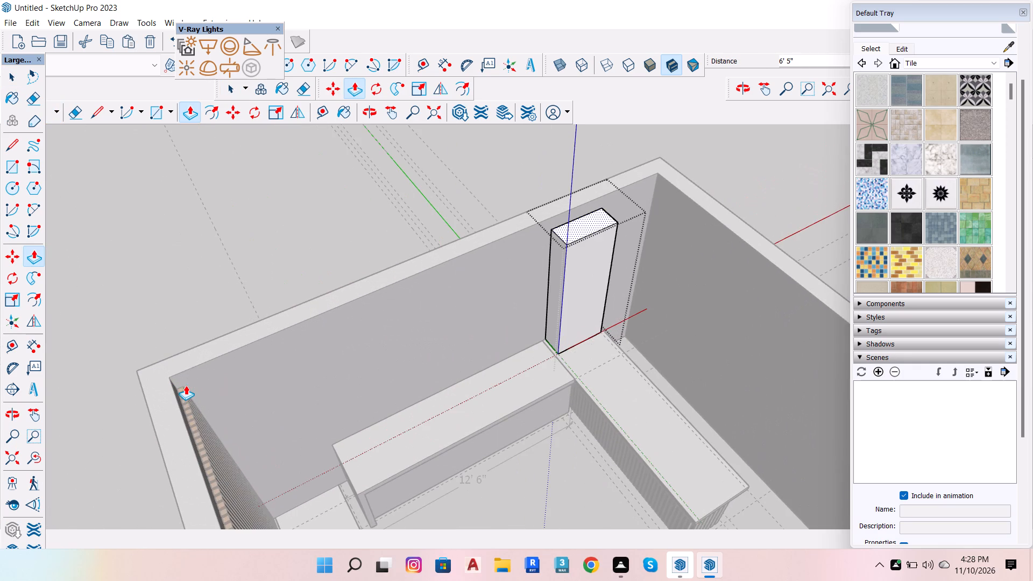
scroll(375, 370, "down", 7)
scroll(510, 360, "up", 5)
key("space")
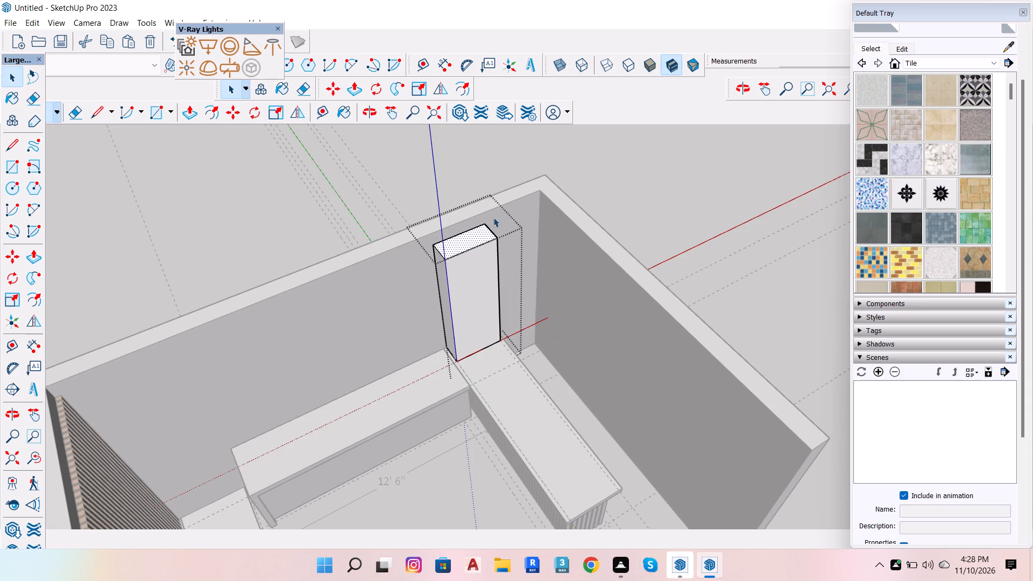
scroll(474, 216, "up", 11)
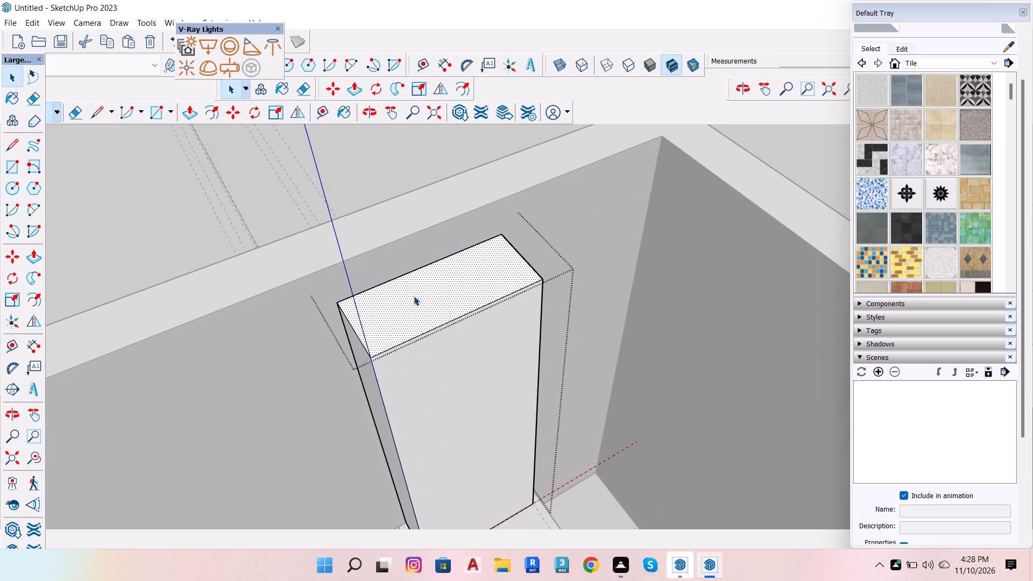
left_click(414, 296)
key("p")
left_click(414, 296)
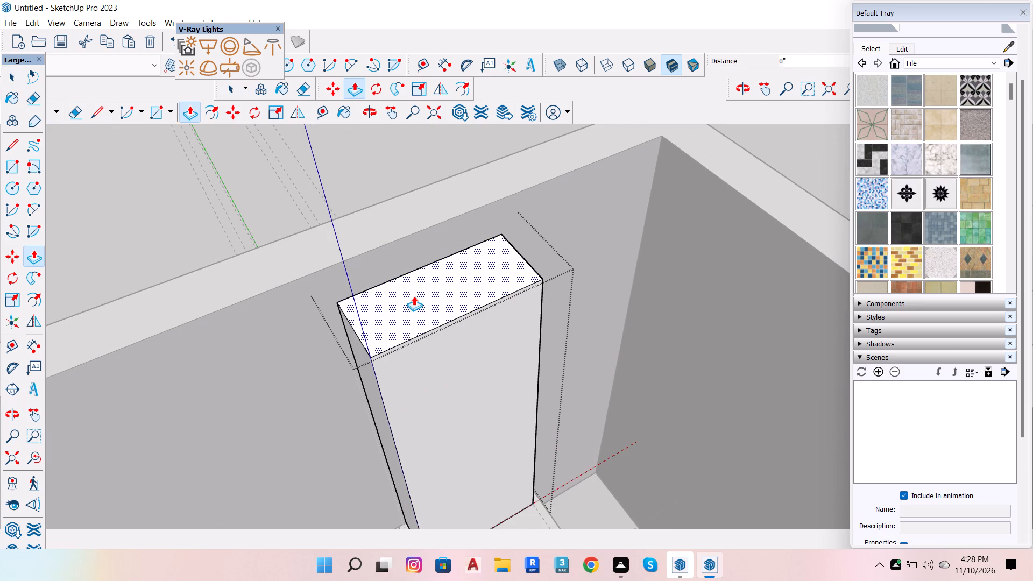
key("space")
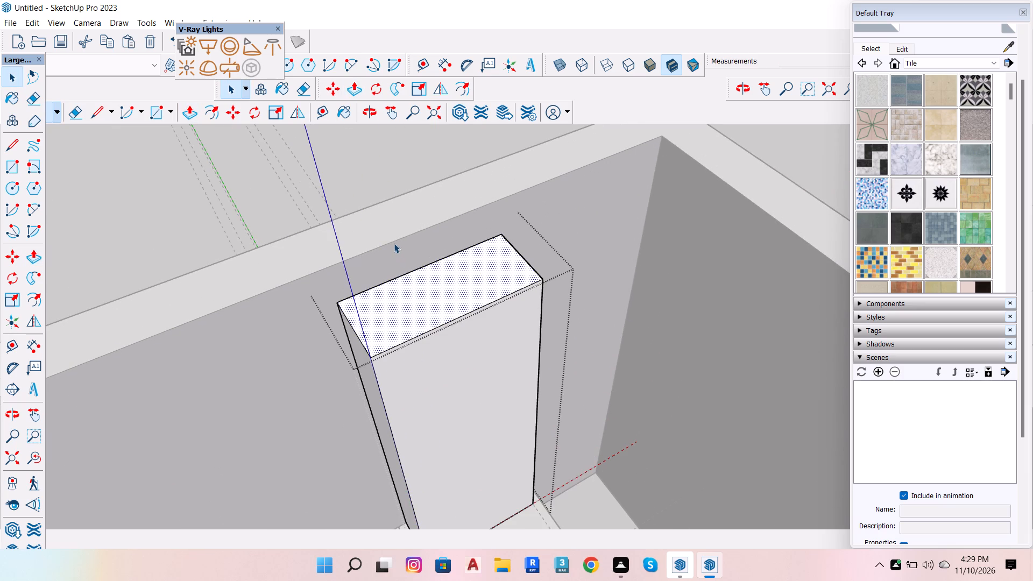
Leave the group and measure the vertical gap from the wall's top inner edge down to the tall block's top.
scroll(431, 339, "down", 7)
scroll(629, 215, "up", 6)
scroll(360, 307, "up", 6)
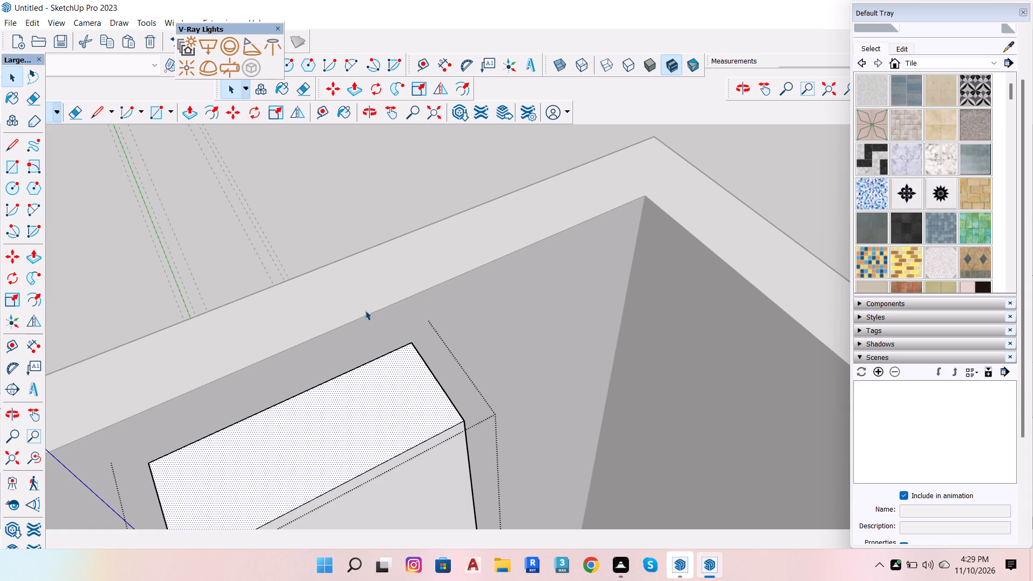
double_click(358, 201)
scroll(409, 368, "up", 2)
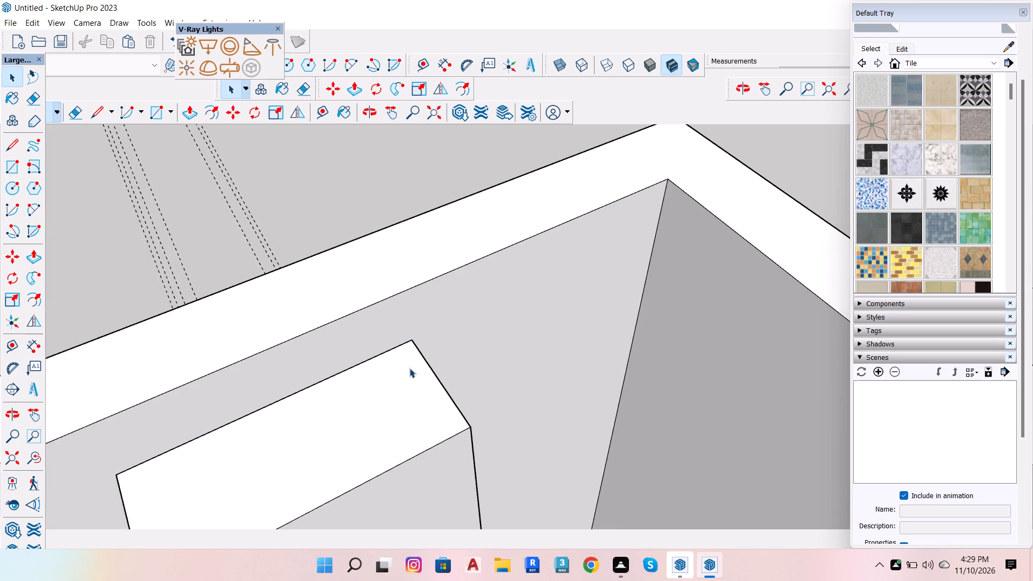
scroll(409, 368, "up", 2)
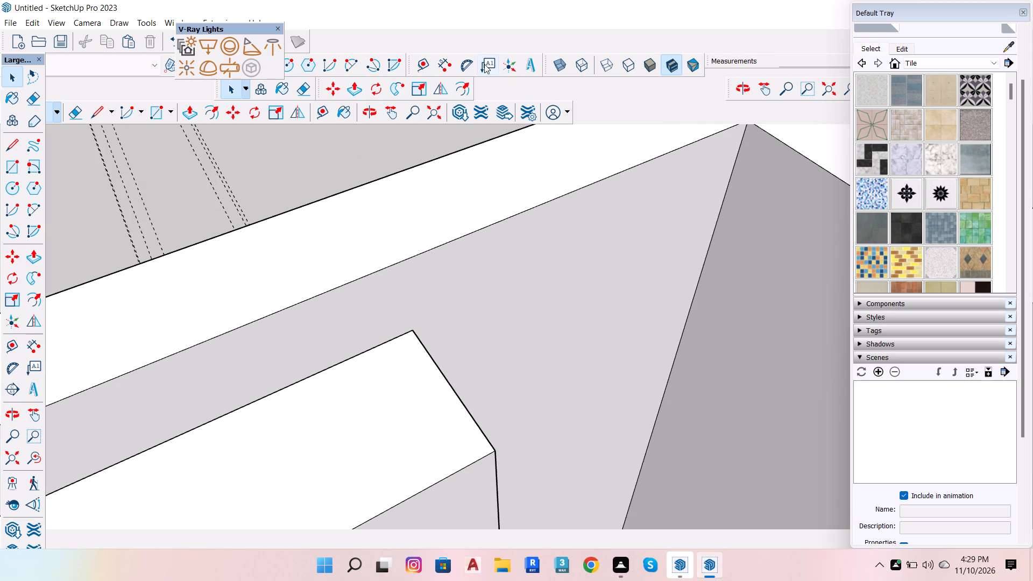
left_click(416, 67)
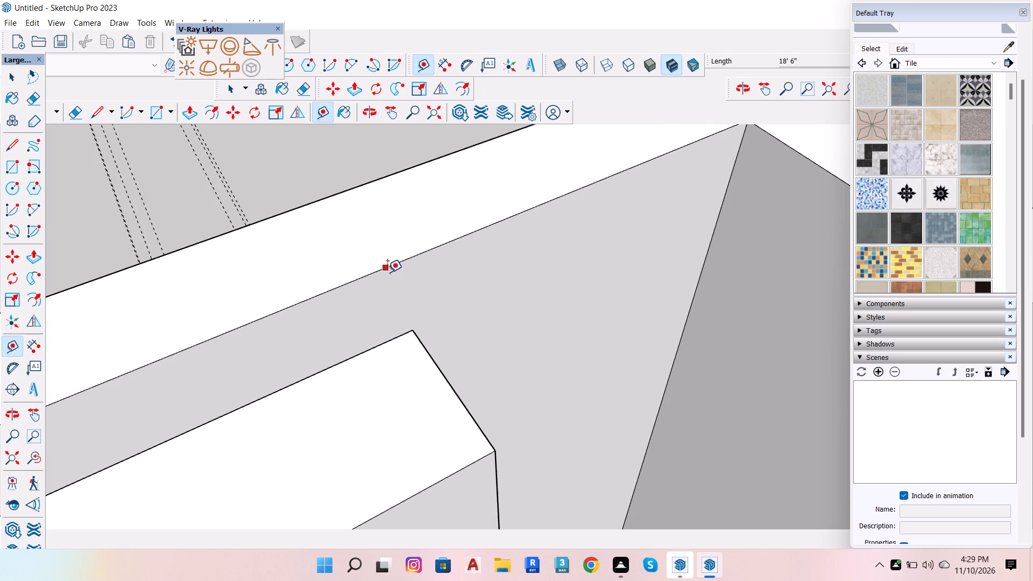
left_click(384, 271)
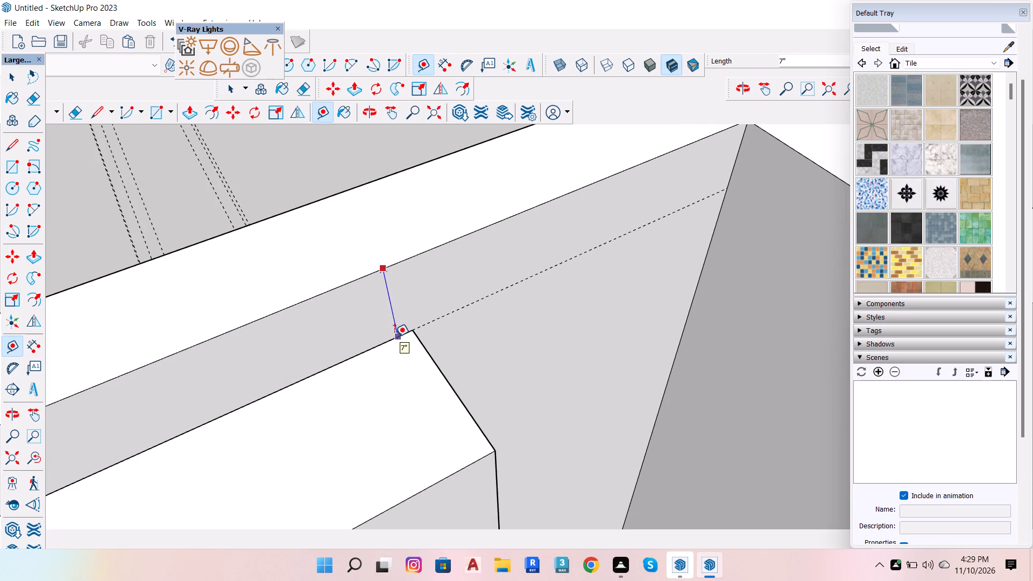
key("space")
Edit the tall block's group and Push/Pull its top face up 3".
left_click(404, 385)
double_click(404, 385)
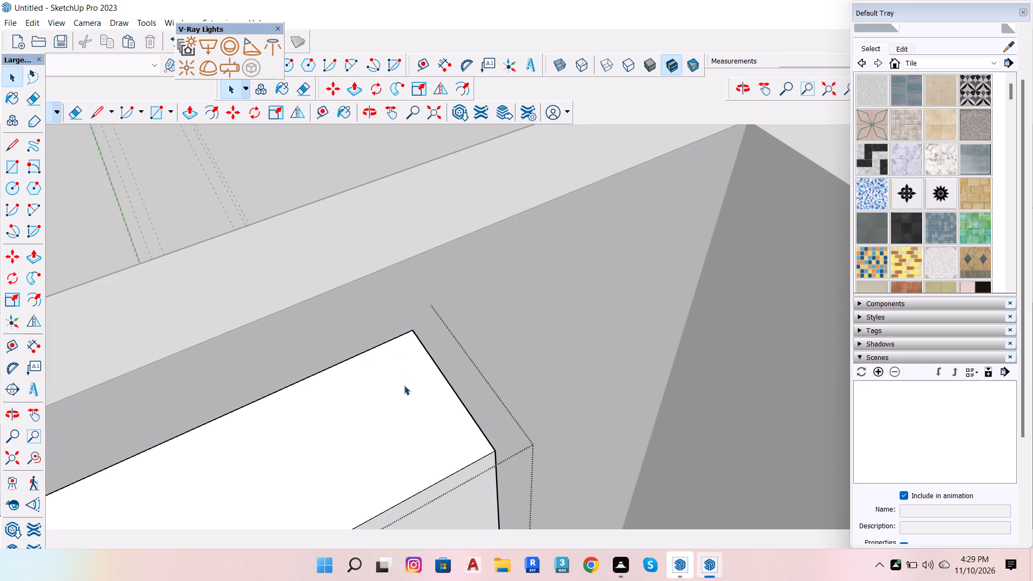
left_click(404, 385)
left_click(404, 385)
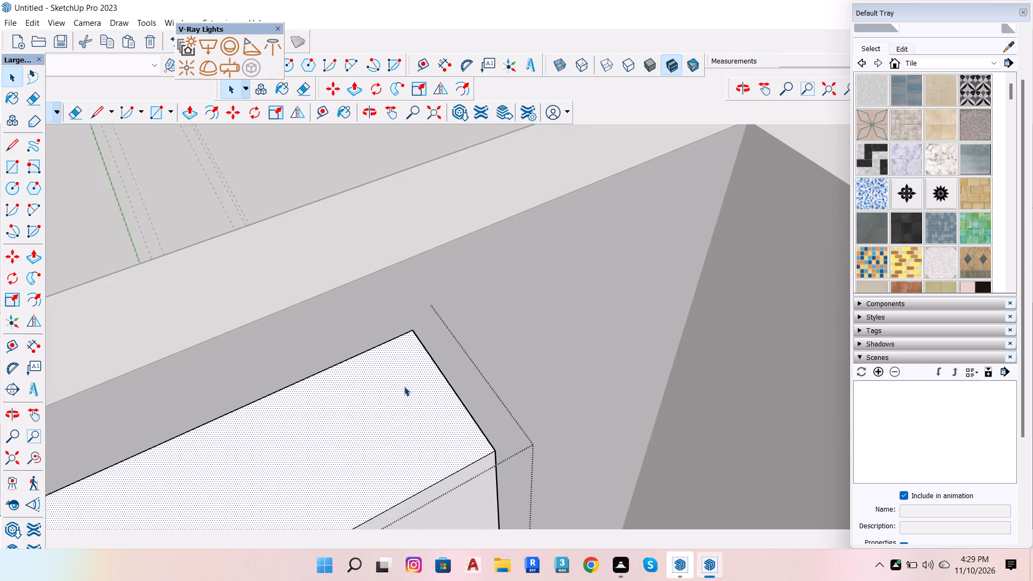
key("p")
left_click(404, 386)
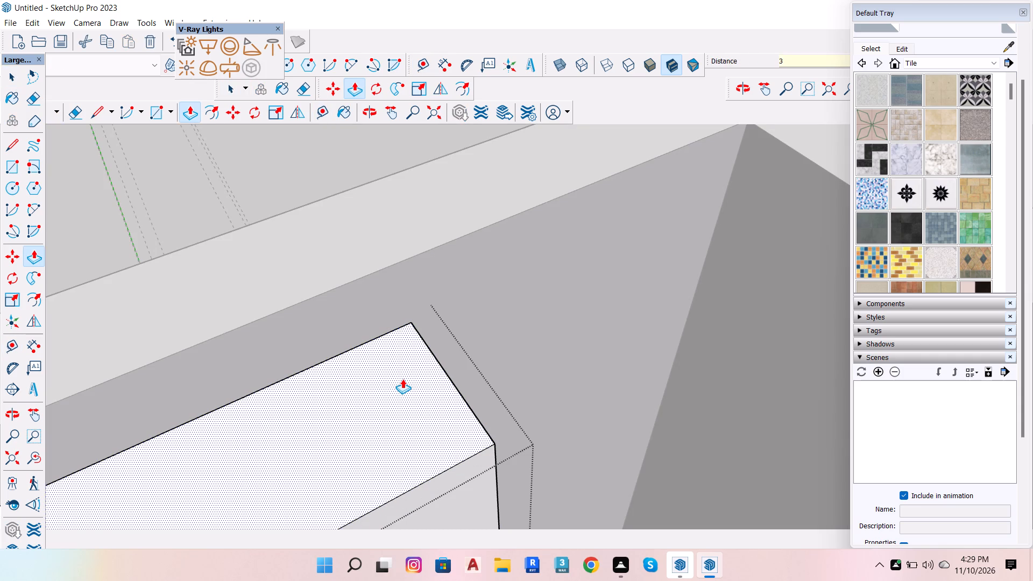
key("3")
key("Return")
key("space")
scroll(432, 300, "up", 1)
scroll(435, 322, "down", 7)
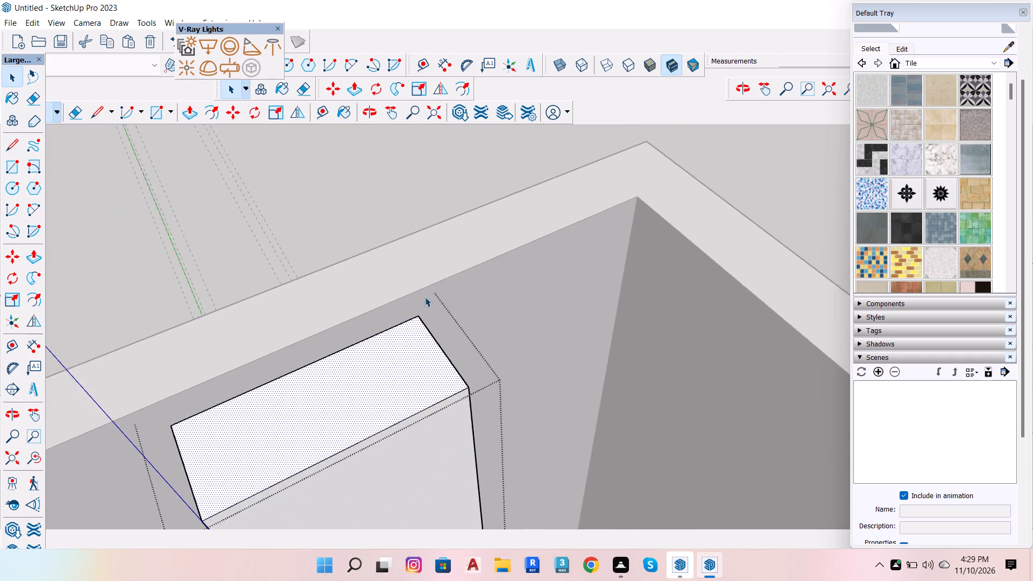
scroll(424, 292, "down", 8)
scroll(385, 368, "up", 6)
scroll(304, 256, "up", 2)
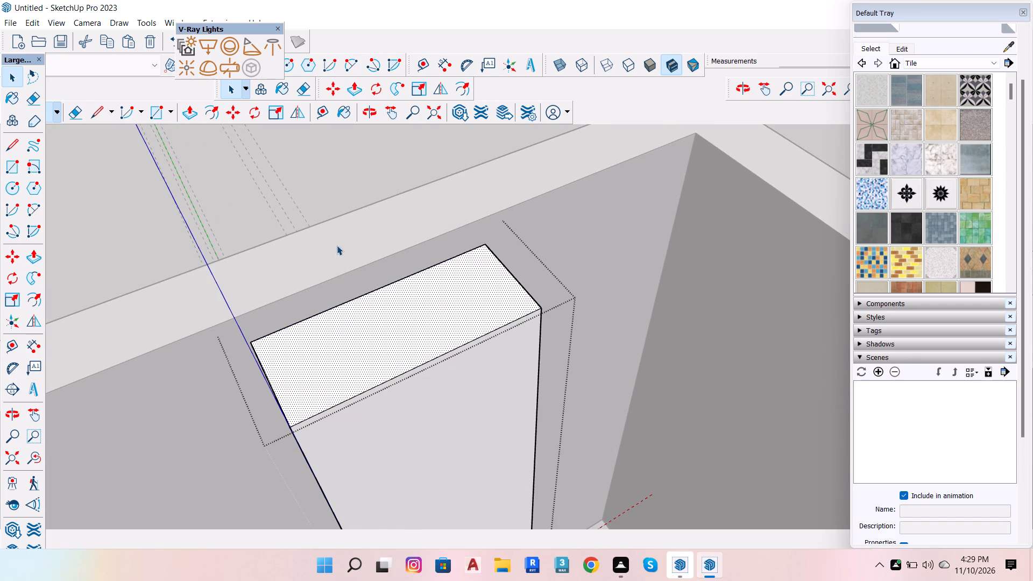
Measure the vertical gap from the wall's top inner edge down to the tall block's back top edge.
left_click(424, 68)
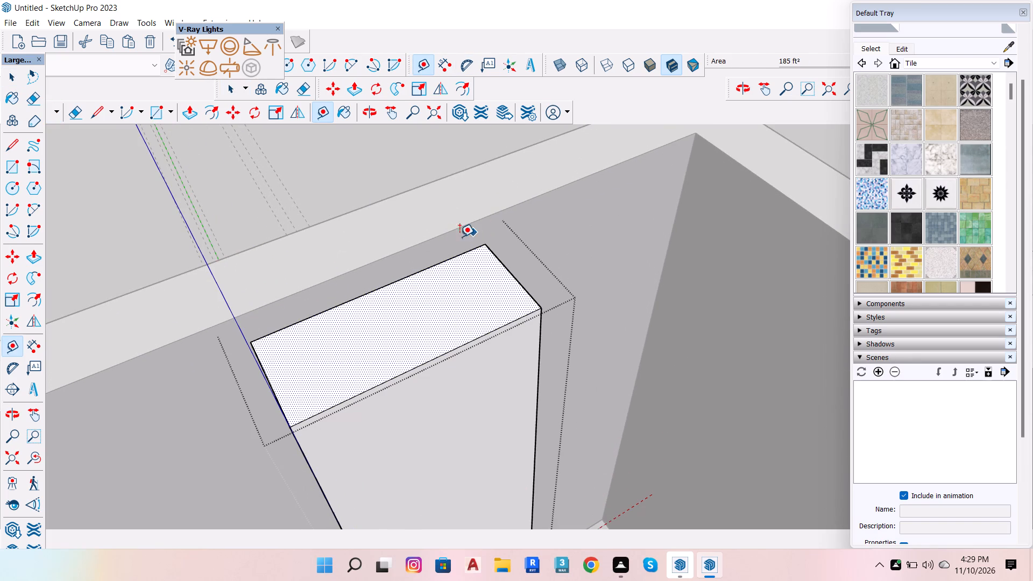
left_click(448, 232)
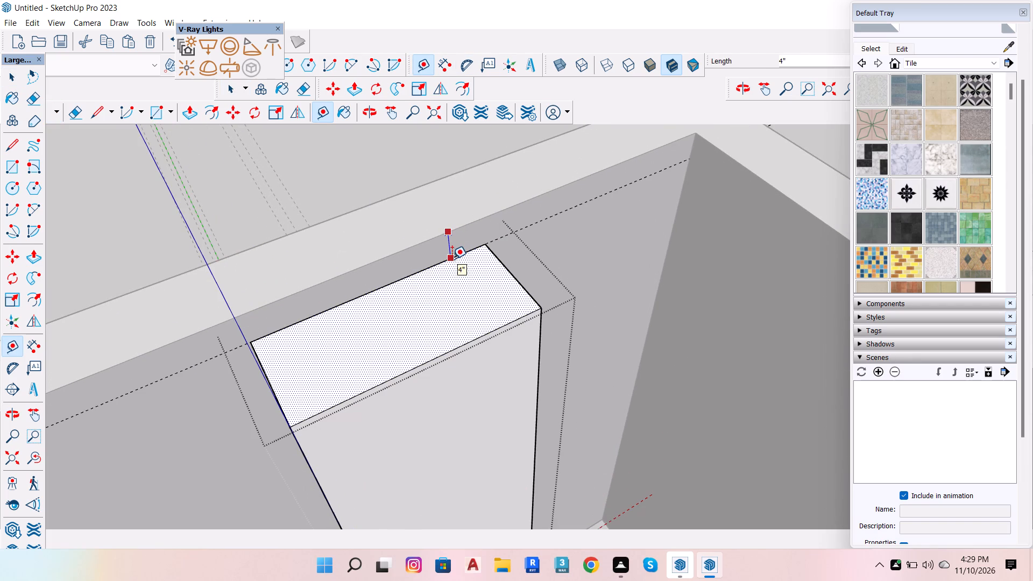
key("space")
Push/Pull the tall block's top face down 2".
scroll(456, 249, "down", 6)
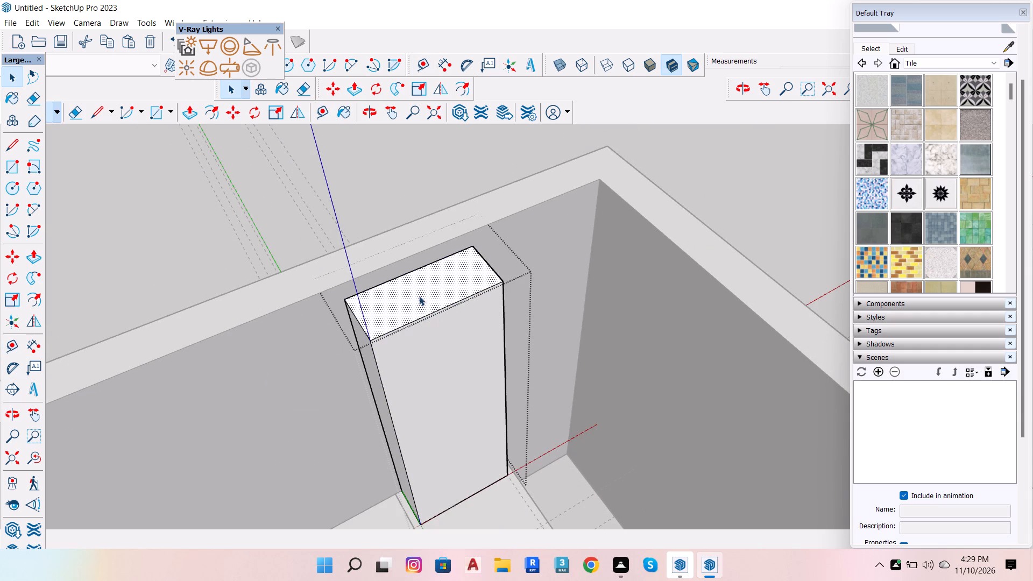
left_click(418, 294)
key("p")
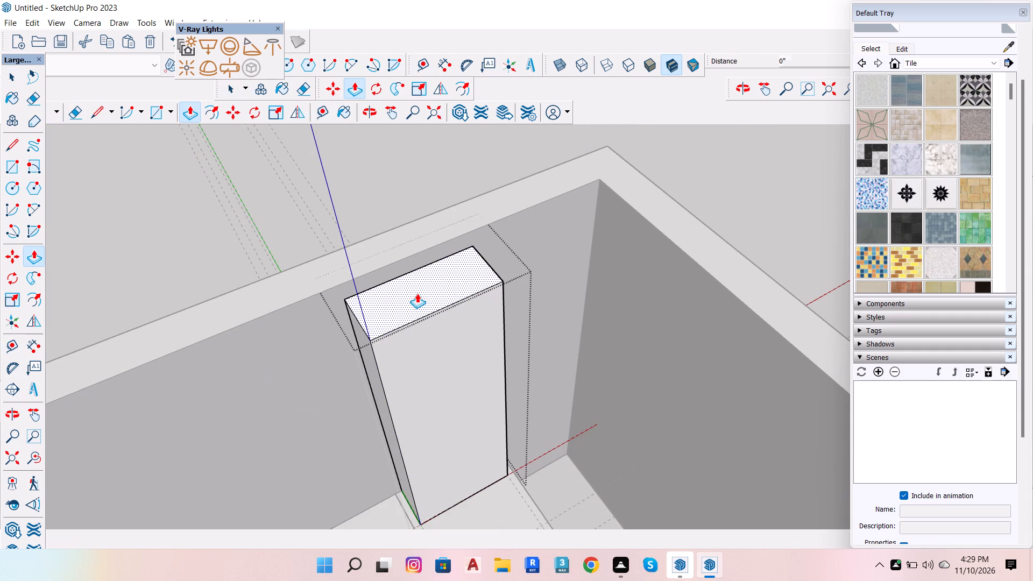
left_click(417, 293)
key("2")
key("Return")
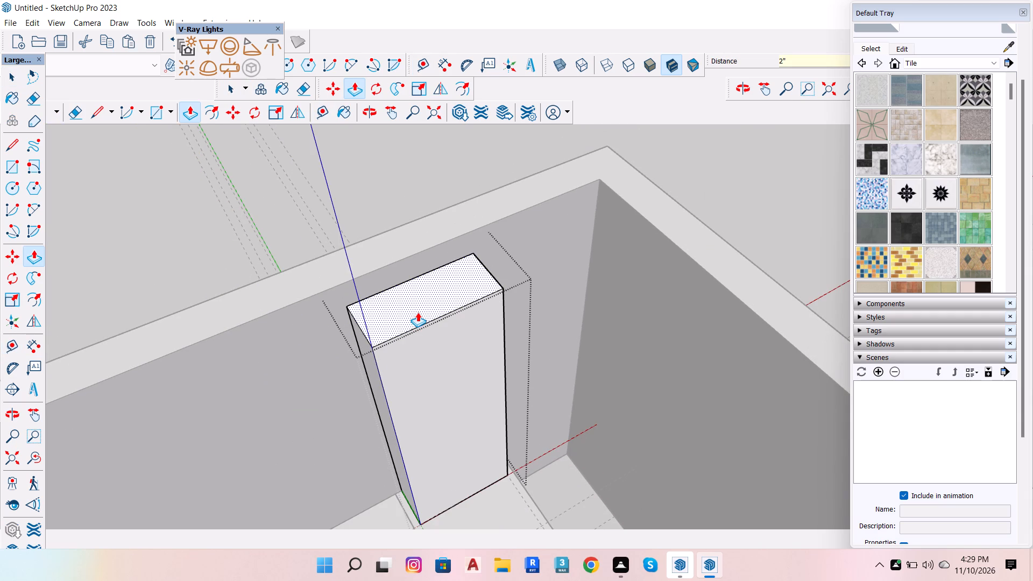
key("space")
Leave the group and draw a rectangle on the wall from the tall block's back top corner up to the wall's top inner edge.
scroll(357, 279, "up", 8)
scroll(193, 266, "down", 7)
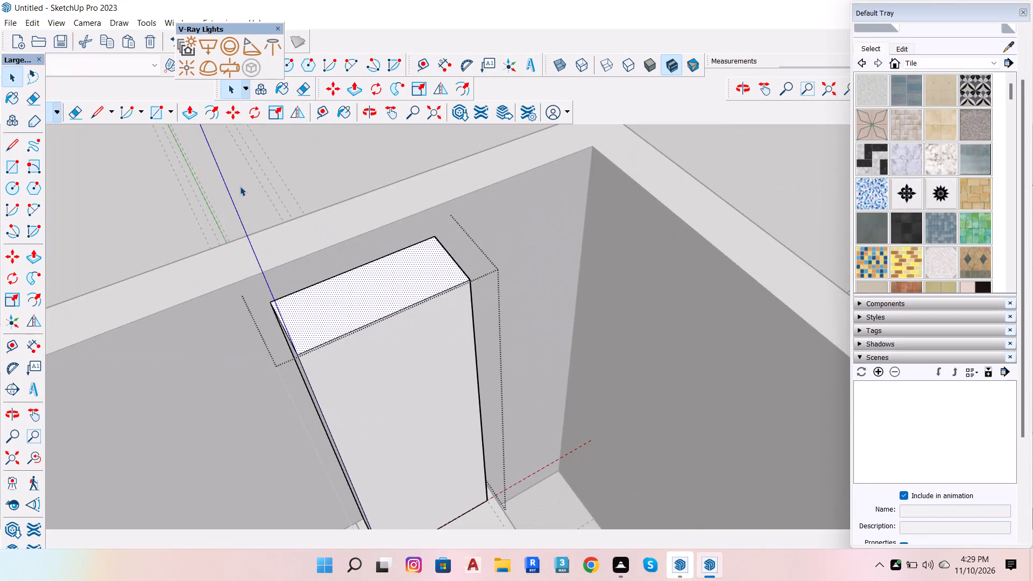
double_click(240, 186)
key("r")
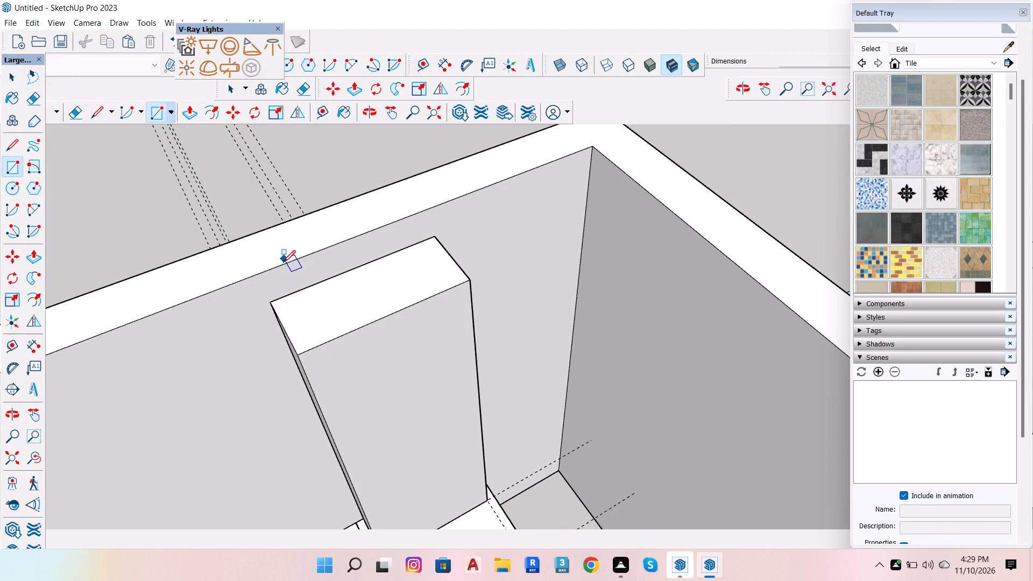
left_click(274, 298)
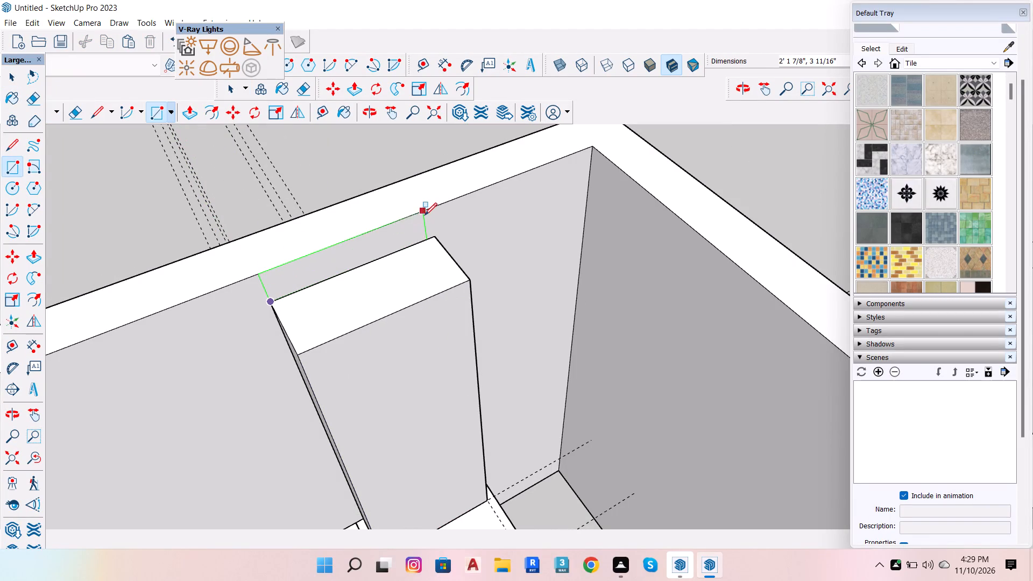
key("Up")
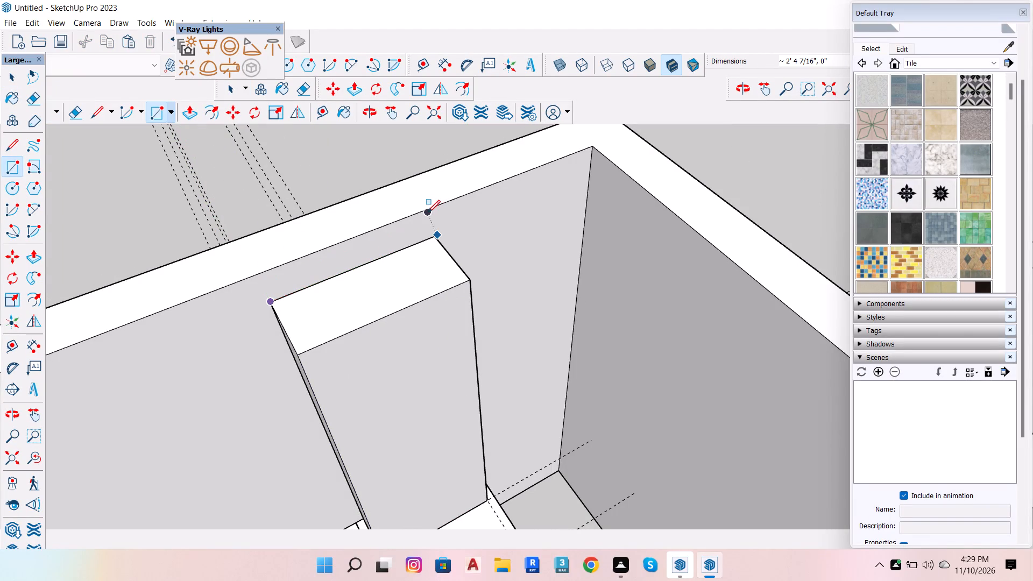
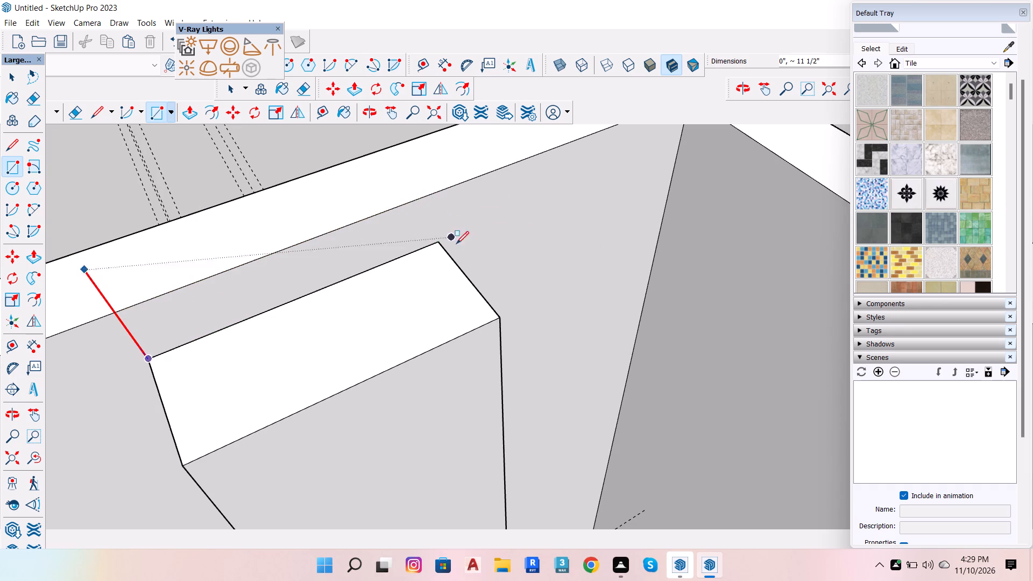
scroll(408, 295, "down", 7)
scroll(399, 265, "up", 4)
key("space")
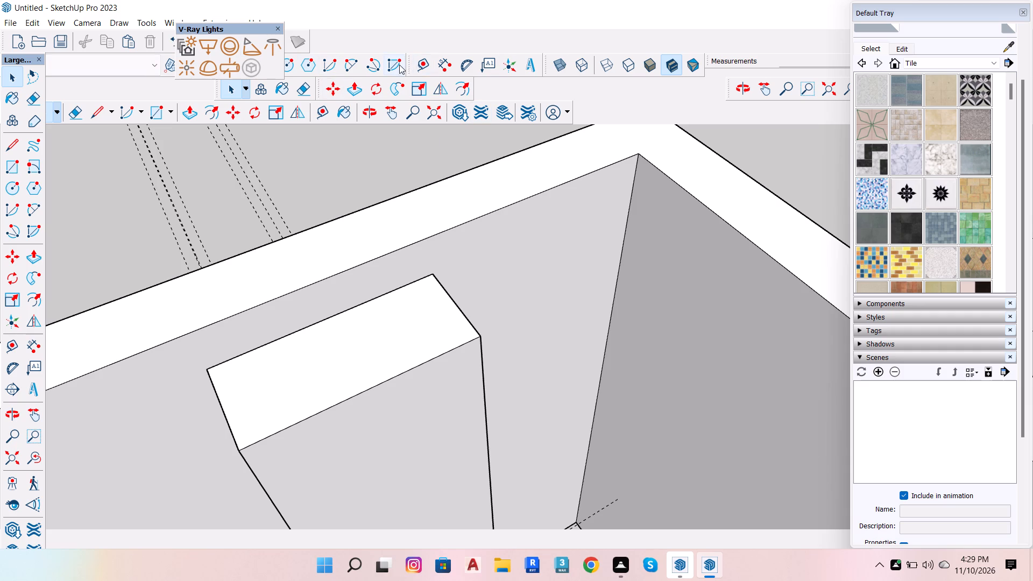
Place a vertical Tape Measure guide between the wall's top inner edge and the tall block's back top corner nearest the room corner.
left_click(421, 65)
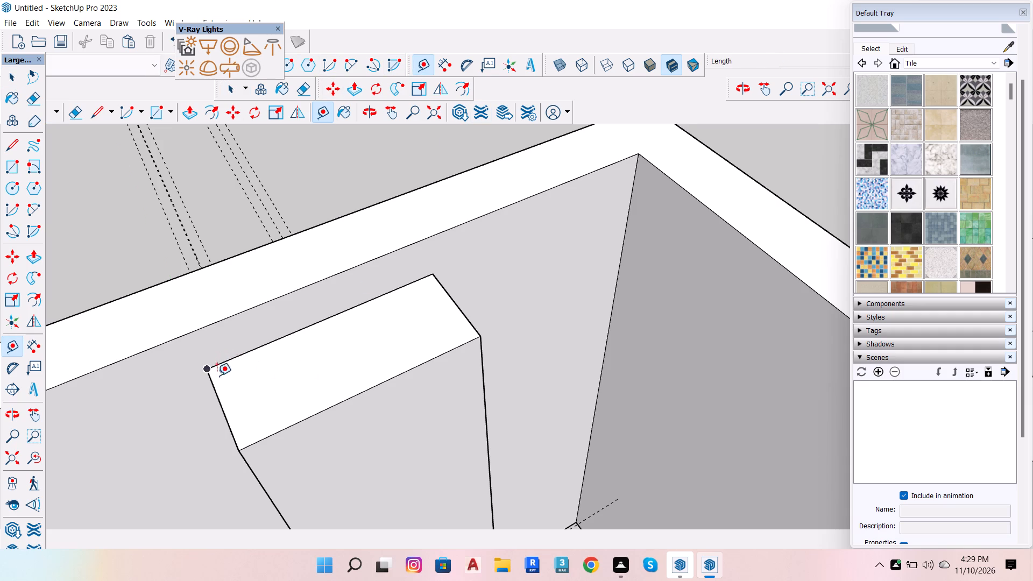
scroll(399, 256, "down", 7)
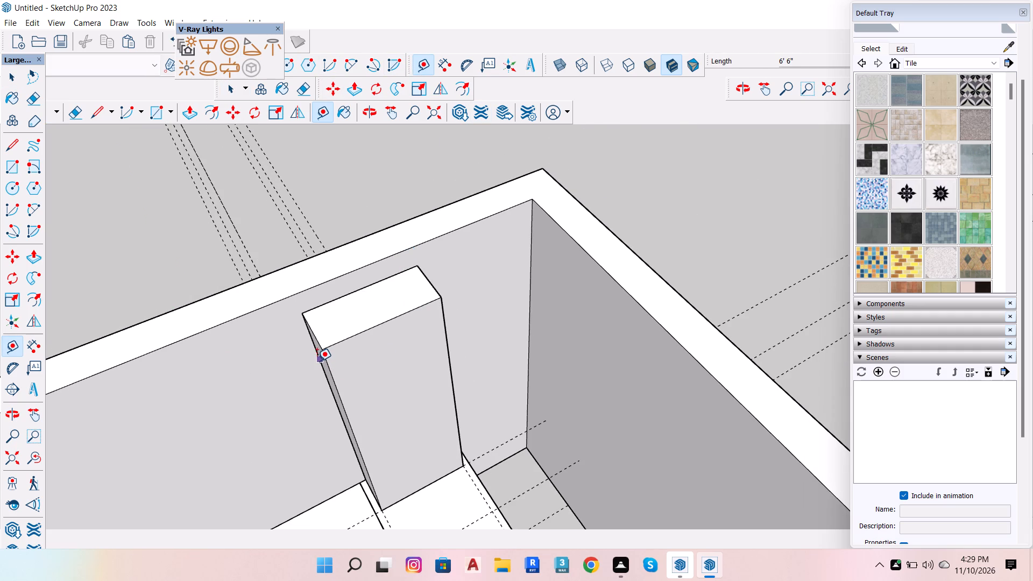
left_click(300, 311)
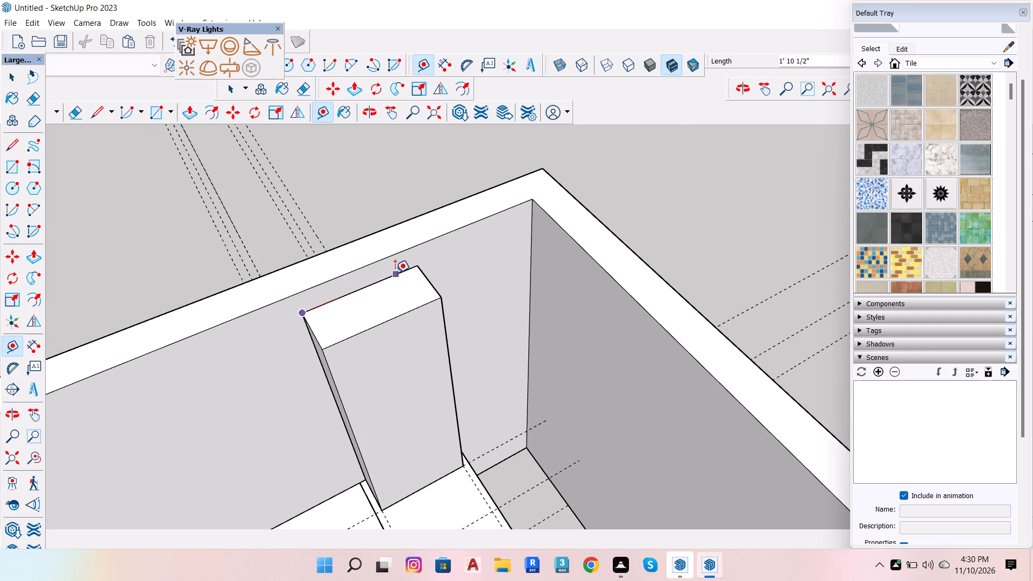
left_click(414, 265)
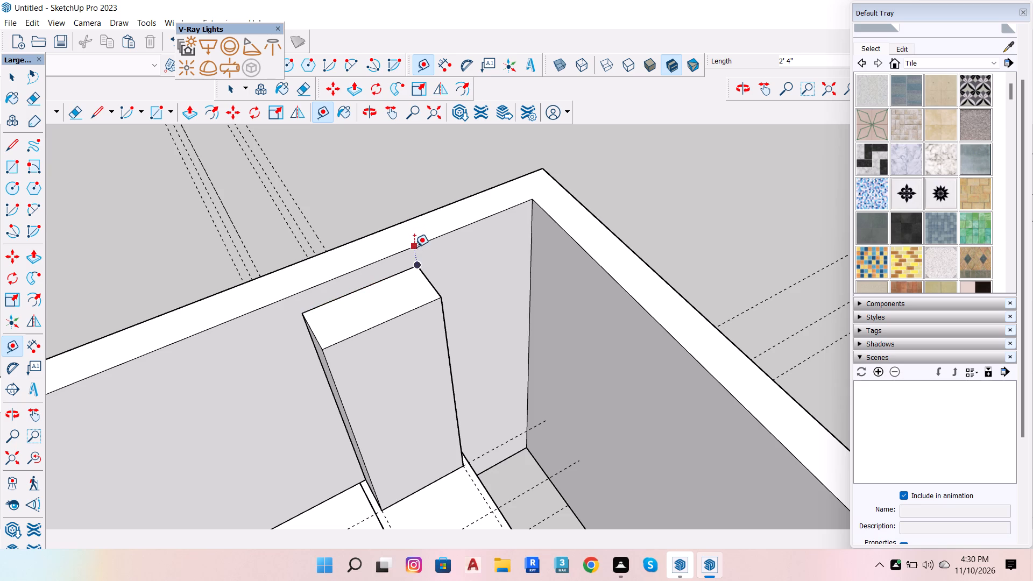
left_click(414, 247)
scroll(414, 265, "up", 5)
left_click(416, 267)
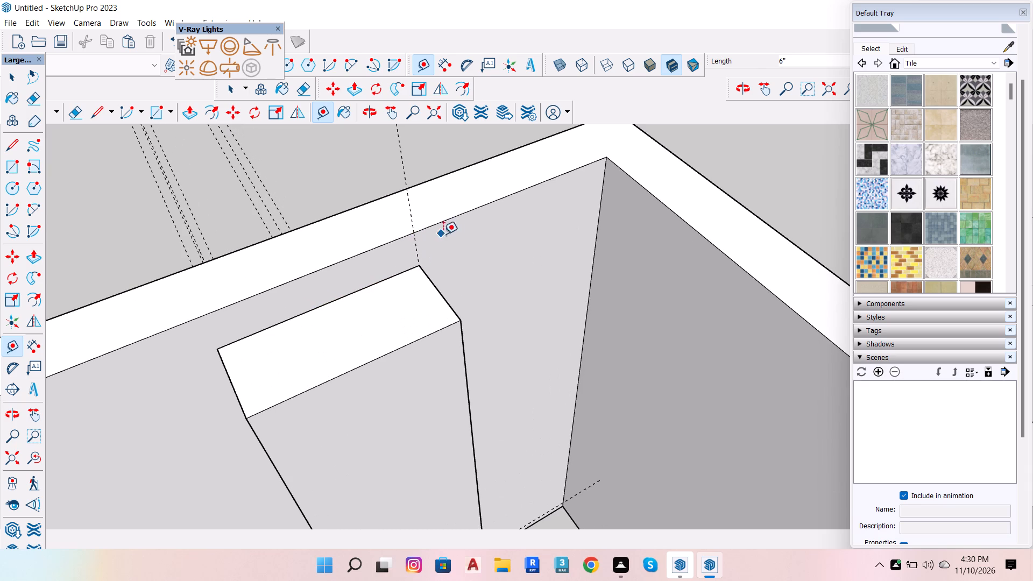
key("space")
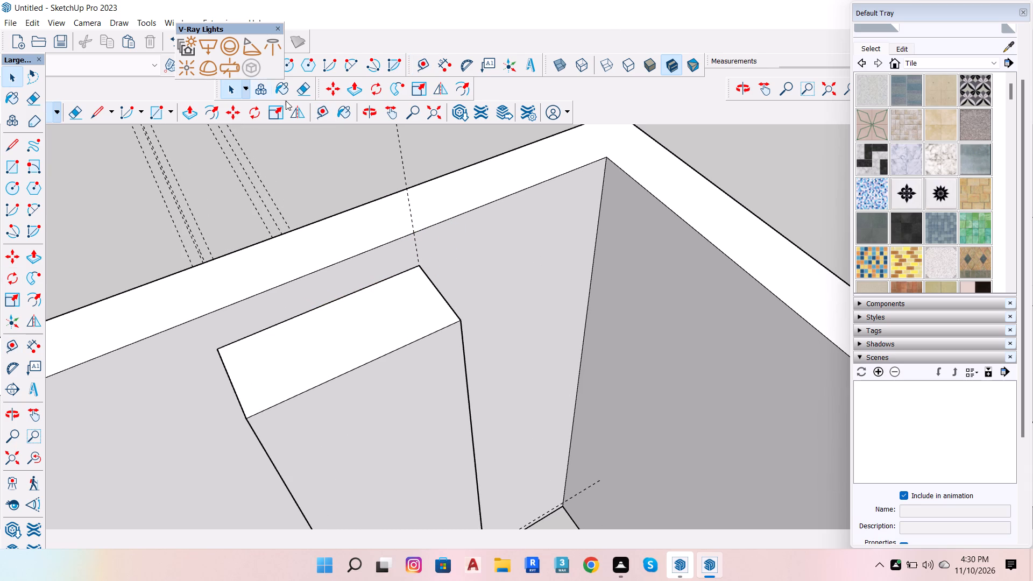
Draw a 2' 4" by 6" rectangle on the wall above the tall block, up to the guide, and make it a group.
left_click(162, 114)
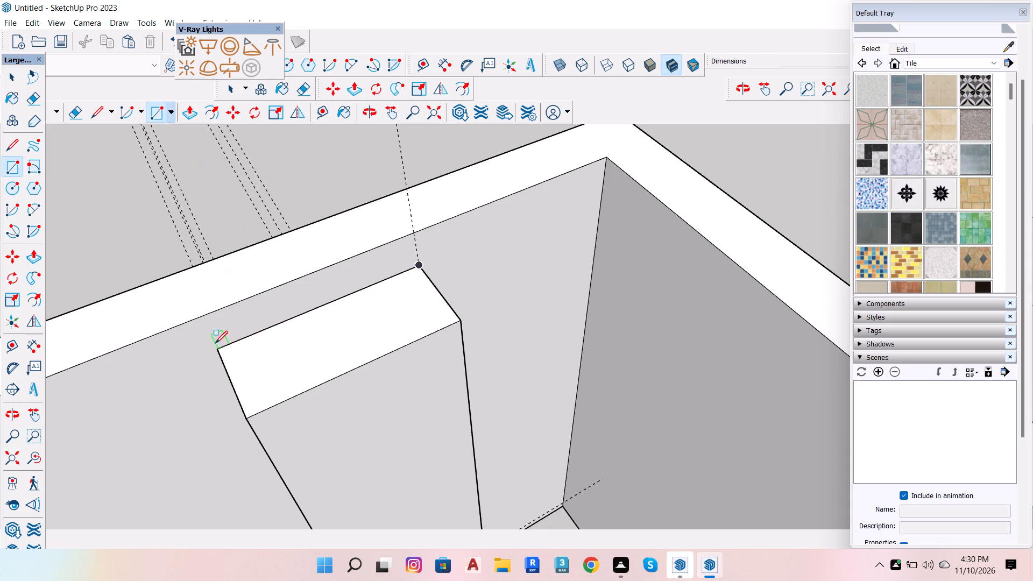
left_click(217, 347)
left_click(414, 234)
key("space")
double_click(343, 284)
right_click(343, 284)
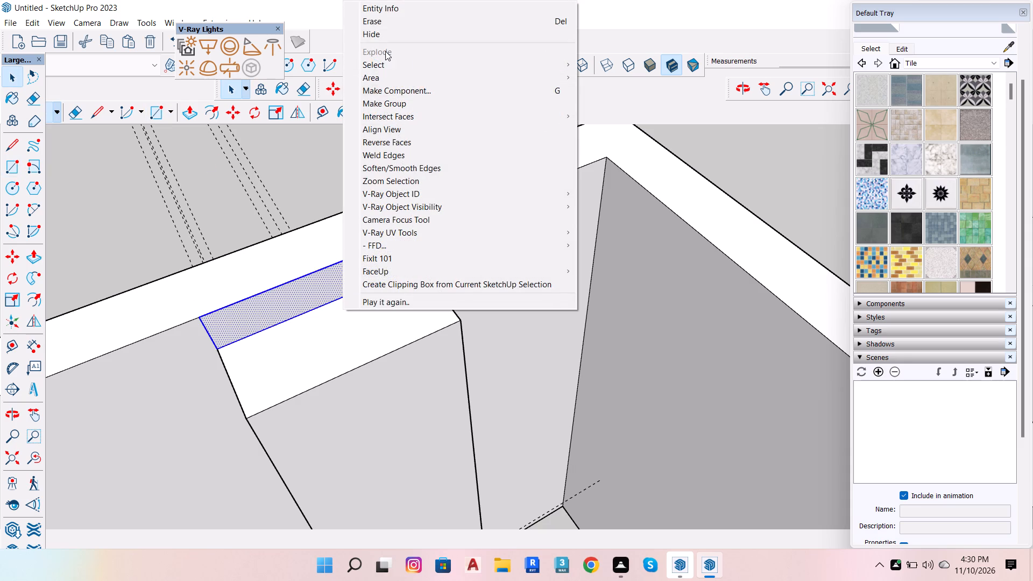
left_click(402, 104)
Edit the new group and Push/Pull its face about 7' 2 3/4" out from the wall over the slatted counter, closing the group.
double_click(372, 283)
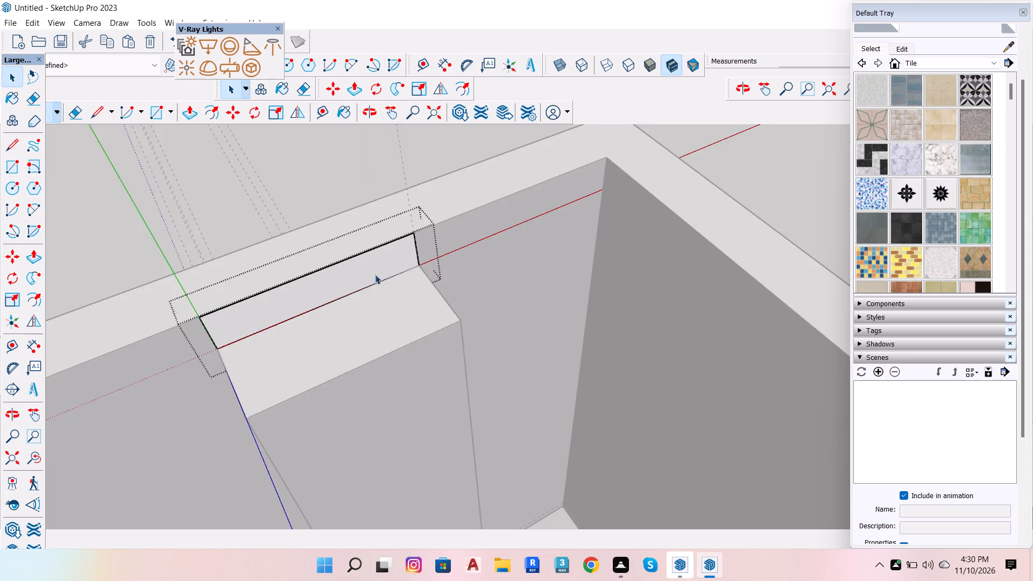
scroll(379, 270, "down", 8)
left_click(380, 269)
key("p")
left_click(380, 269)
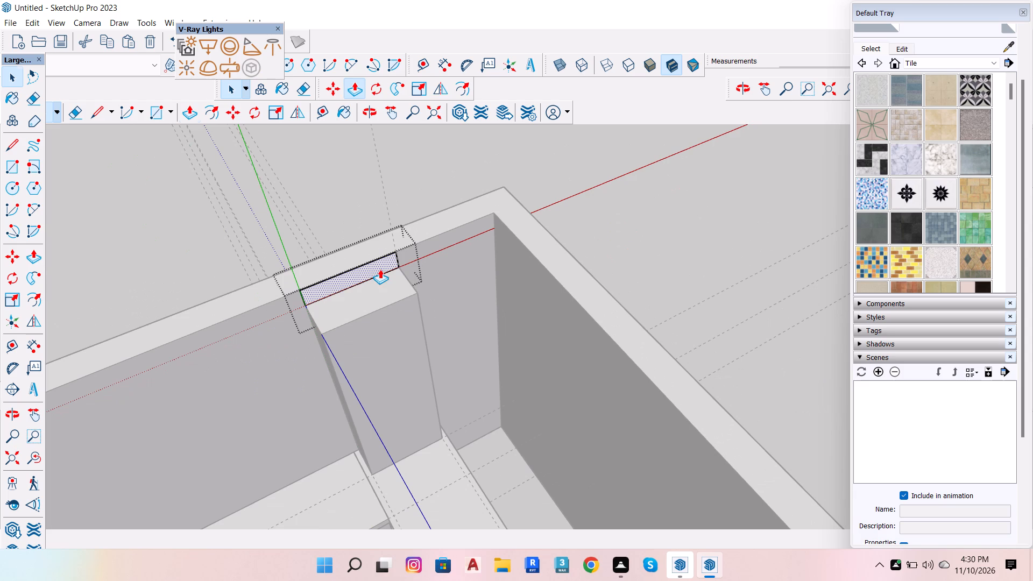
scroll(445, 247, "down", 16)
scroll(450, 343, "up", 7)
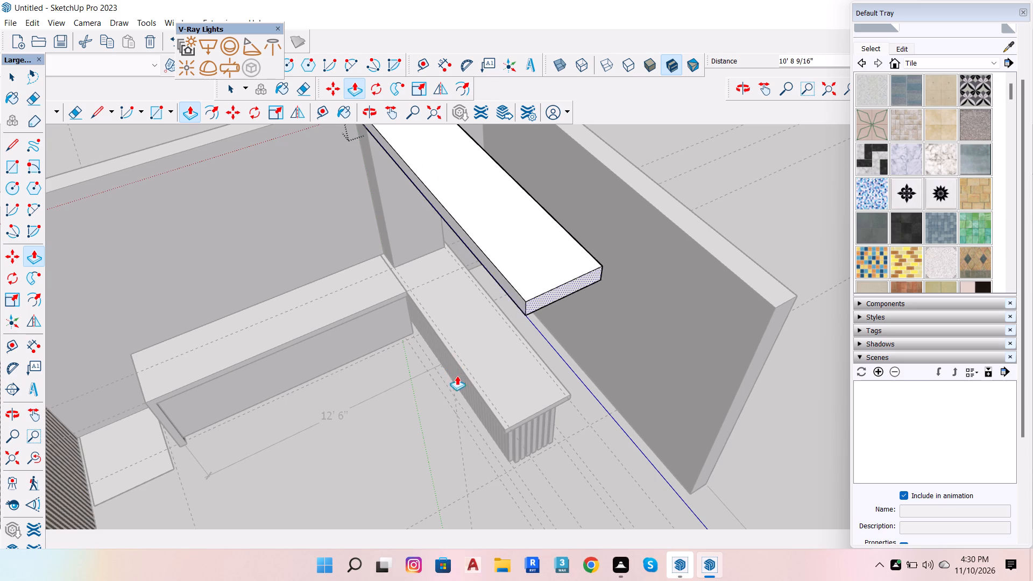
scroll(461, 394, "up", 7)
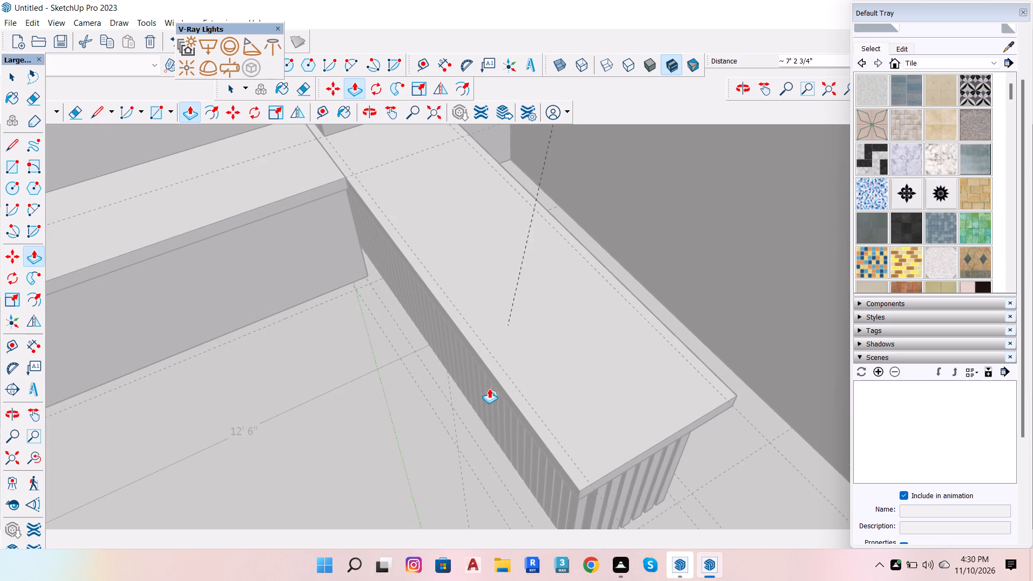
left_click(491, 399)
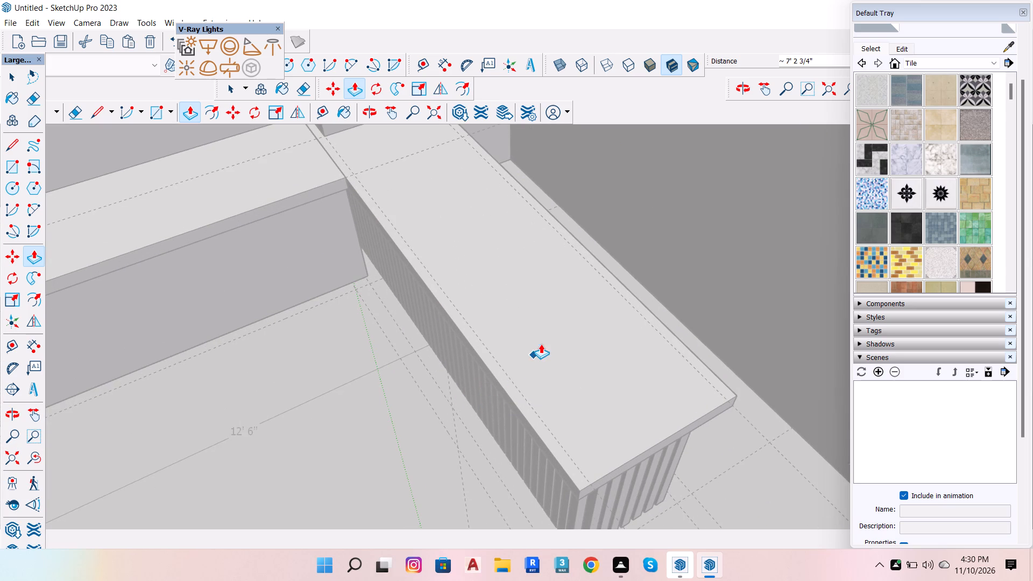
scroll(541, 344, "down", 7)
key("space")
scroll(567, 312, "down", 7)
scroll(566, 174, "up", 7)
scroll(435, 293, "down", 6)
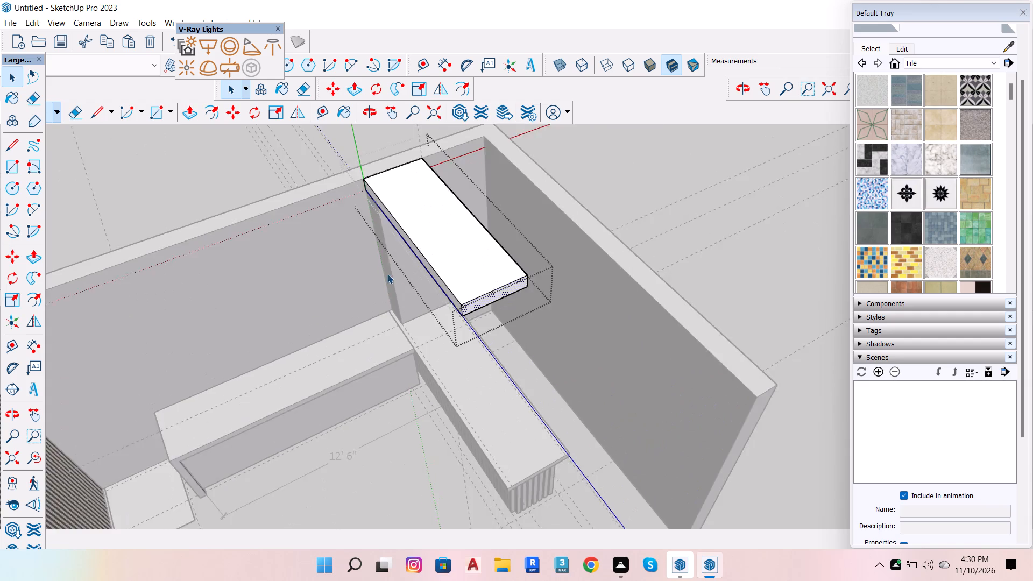
scroll(453, 305, "up", 7)
scroll(135, 135, "down", 6)
left_click(478, 316)
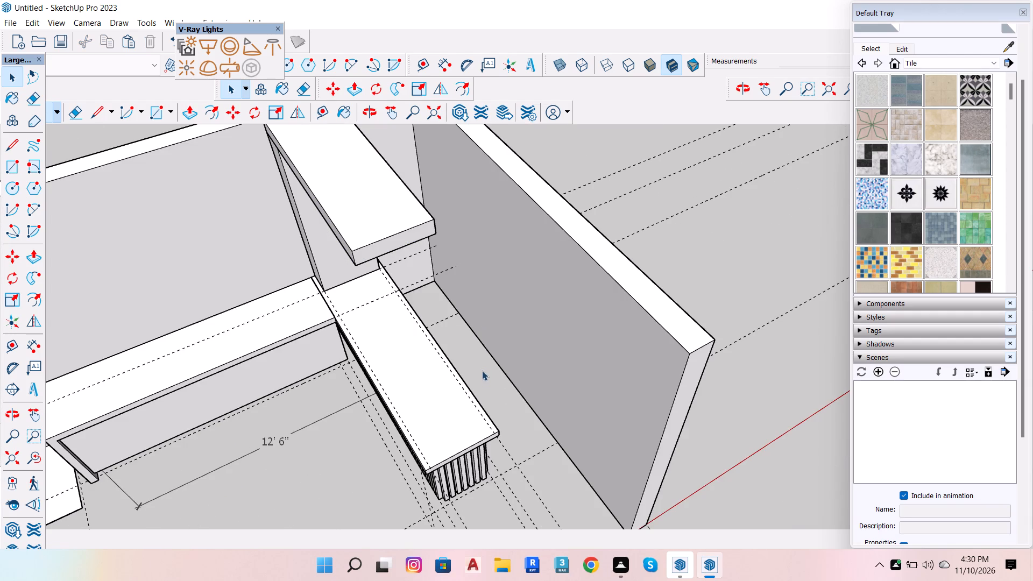
Edit the tall block's group and offset its front face outline 3" inward.
key("o")
left_click_drag(402, 315, 316, 136)
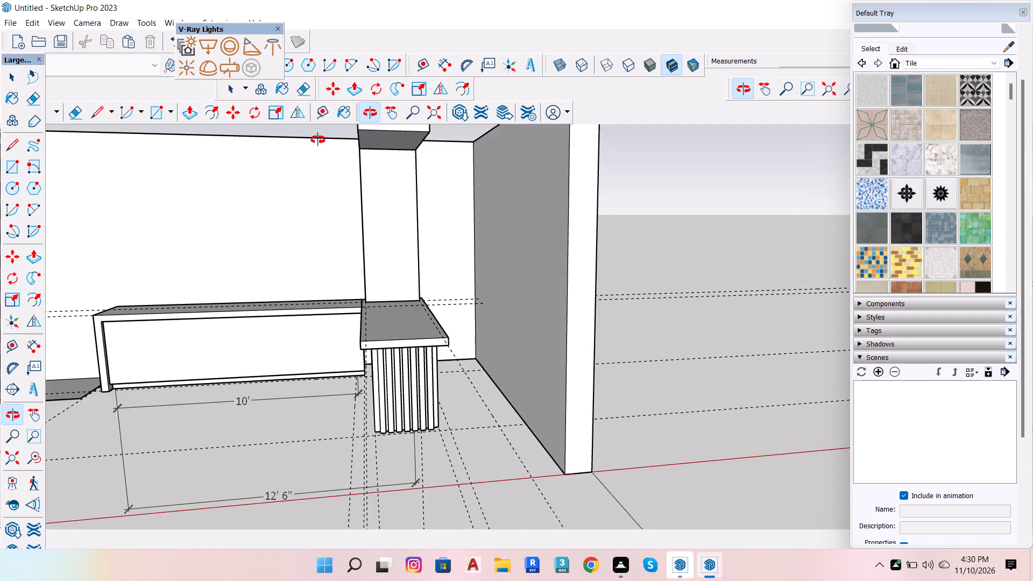
scroll(438, 297, "down", 4)
scroll(416, 211, "up", 7)
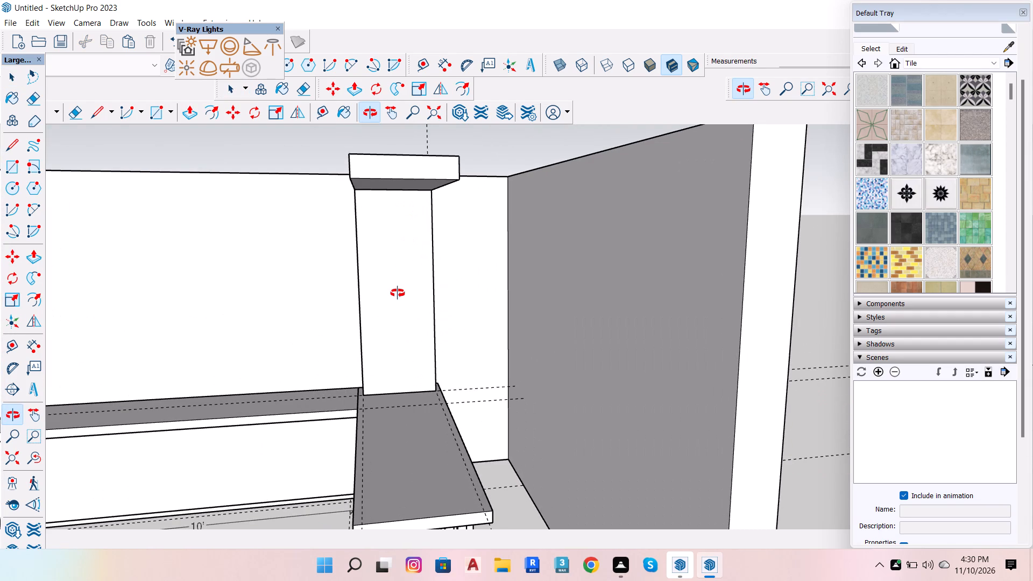
key("space")
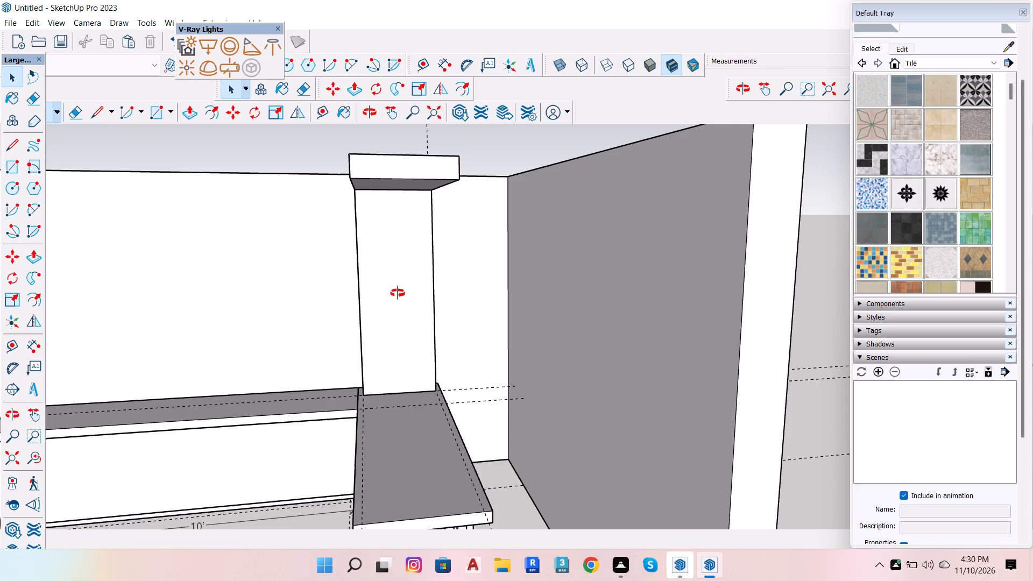
left_click(406, 306)
double_click(406, 306)
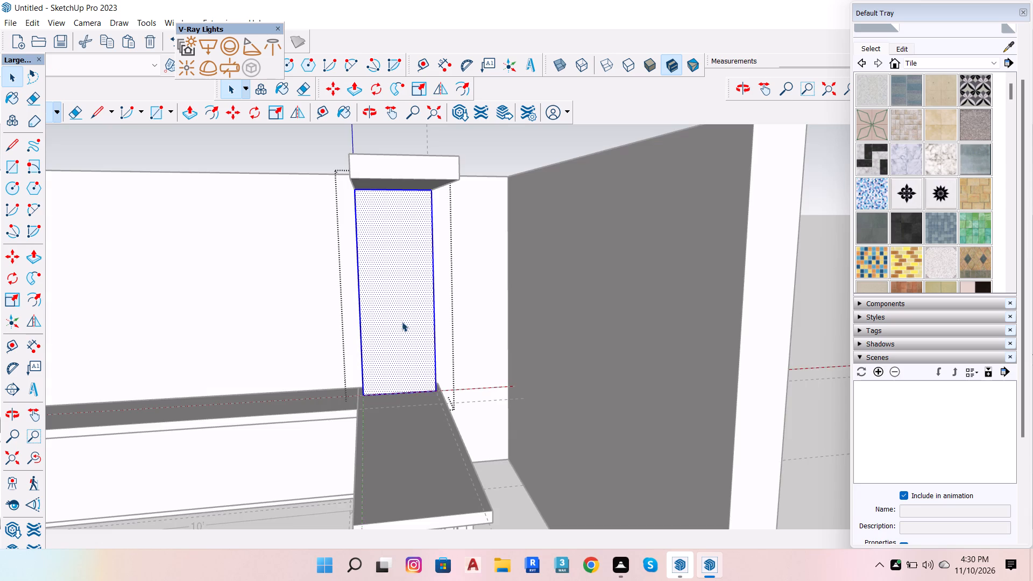
left_click(402, 322)
scroll(400, 181, "up", 6)
scroll(490, 257, "up", 6)
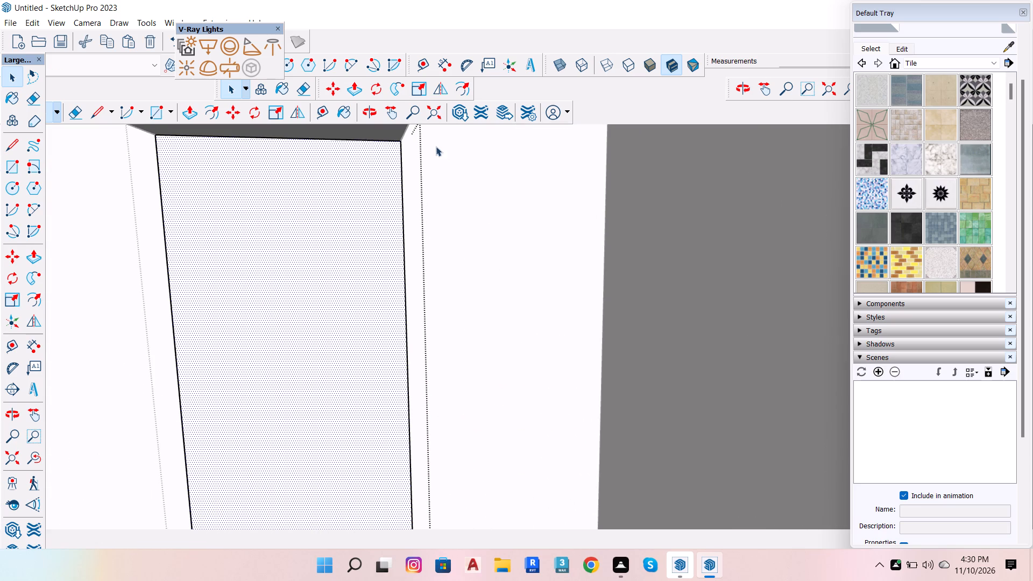
scroll(472, 290, "down", 7)
scroll(298, 281, "up", 5)
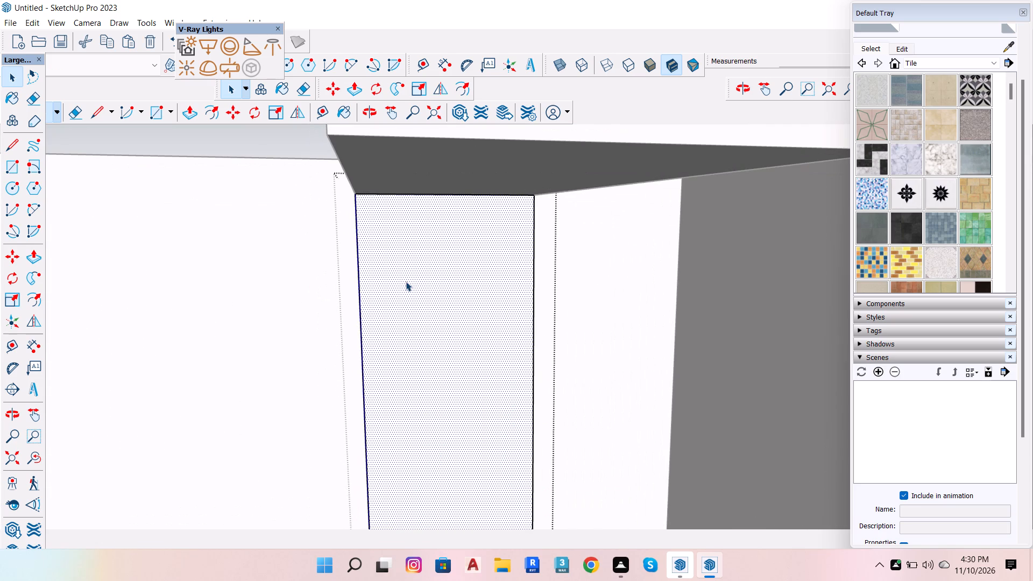
key("f")
left_click(383, 193)
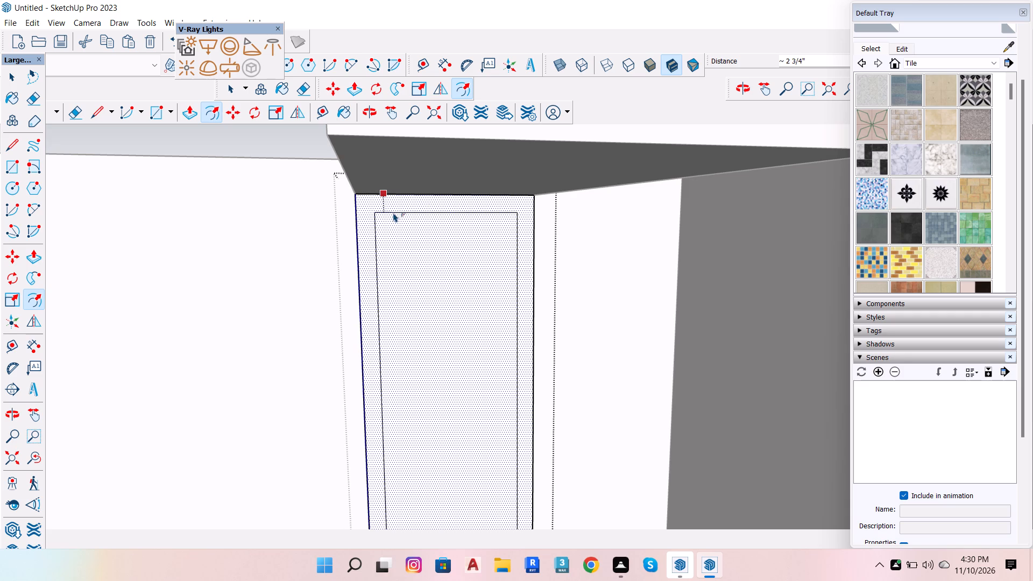
key("3")
key("Return")
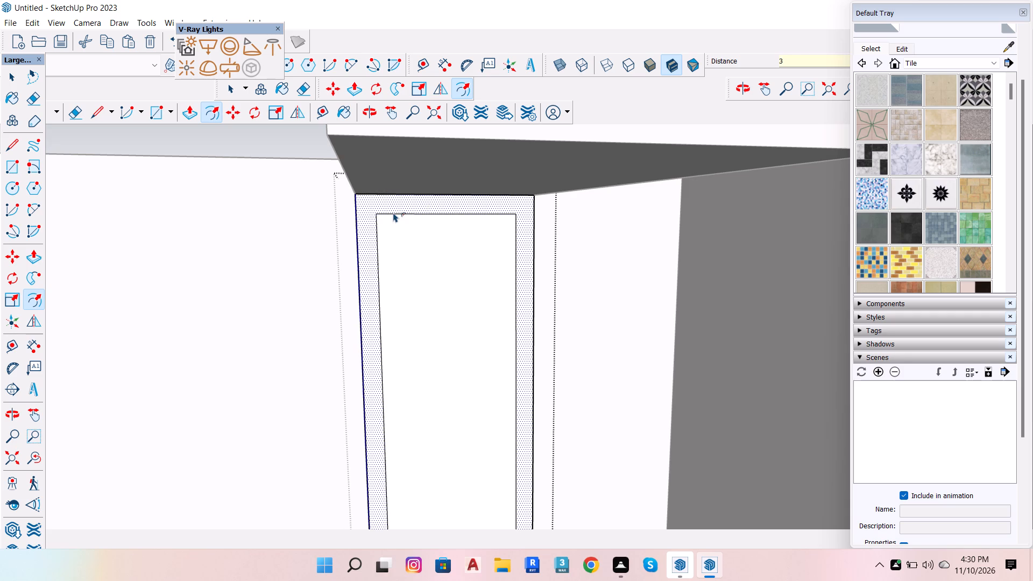
key("space")
Copy the inset panel's top edge 6' down onto its bottom edge and divide the copies into 4 equal spaces.
left_click(418, 215)
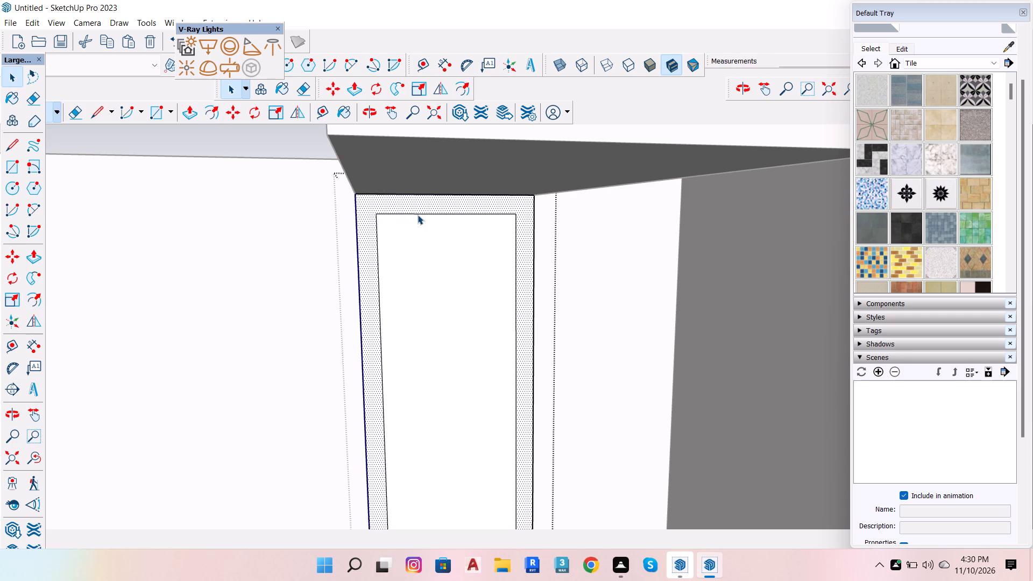
key("m")
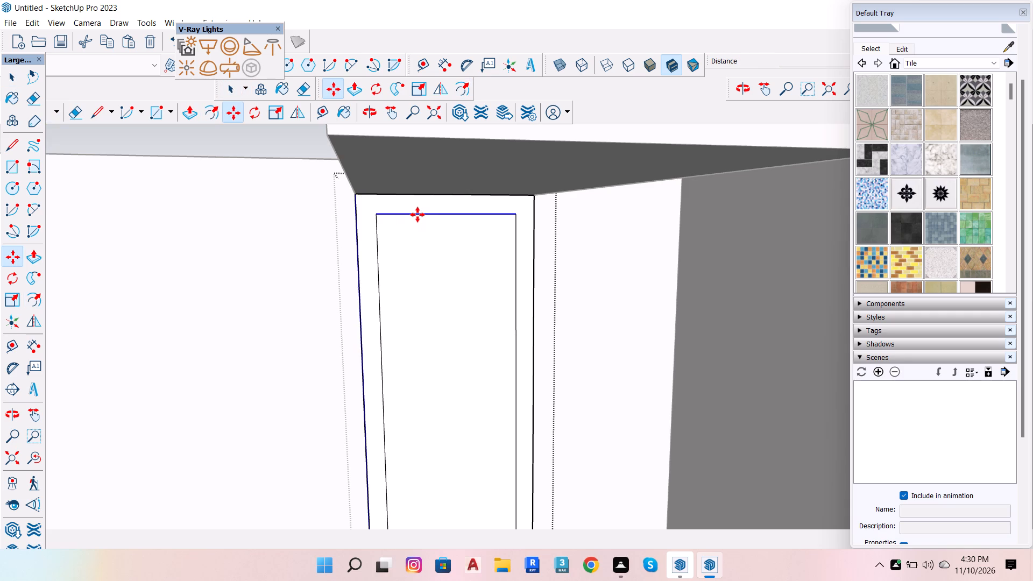
left_click(418, 215)
scroll(436, 272, "down", 13)
scroll(444, 379, "up", 2)
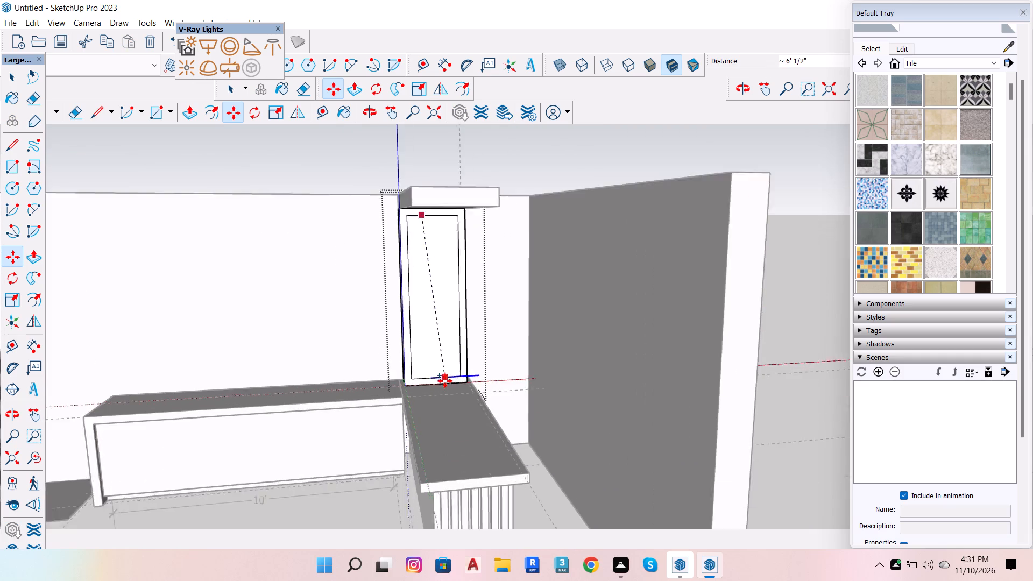
scroll(445, 381, "up", 9)
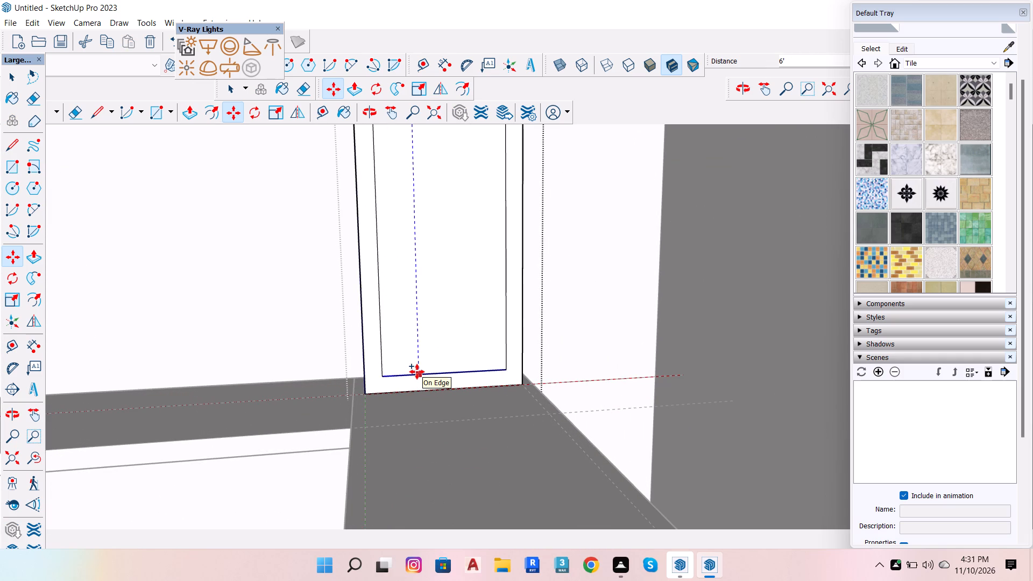
left_click(417, 372)
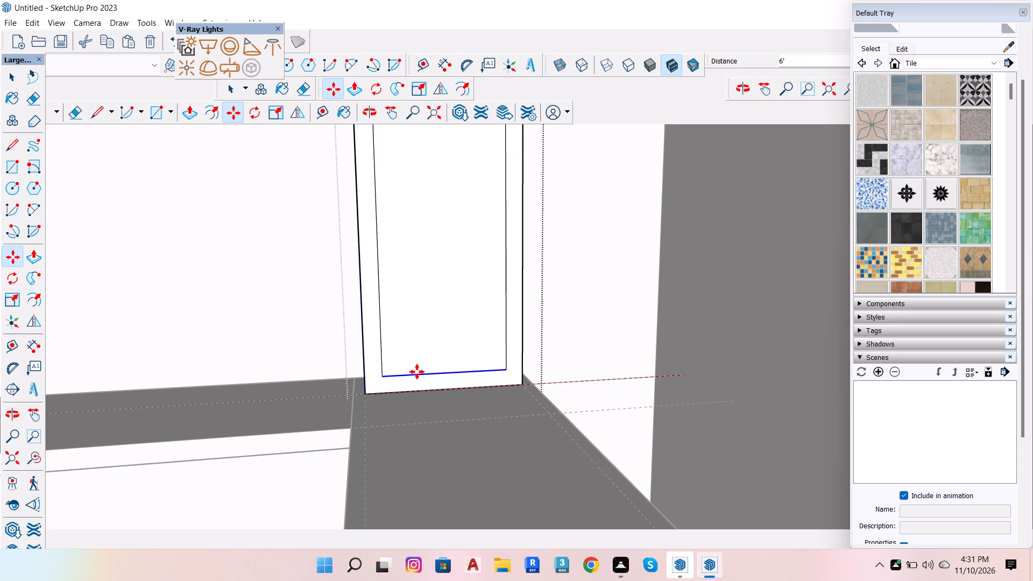
key("slash")
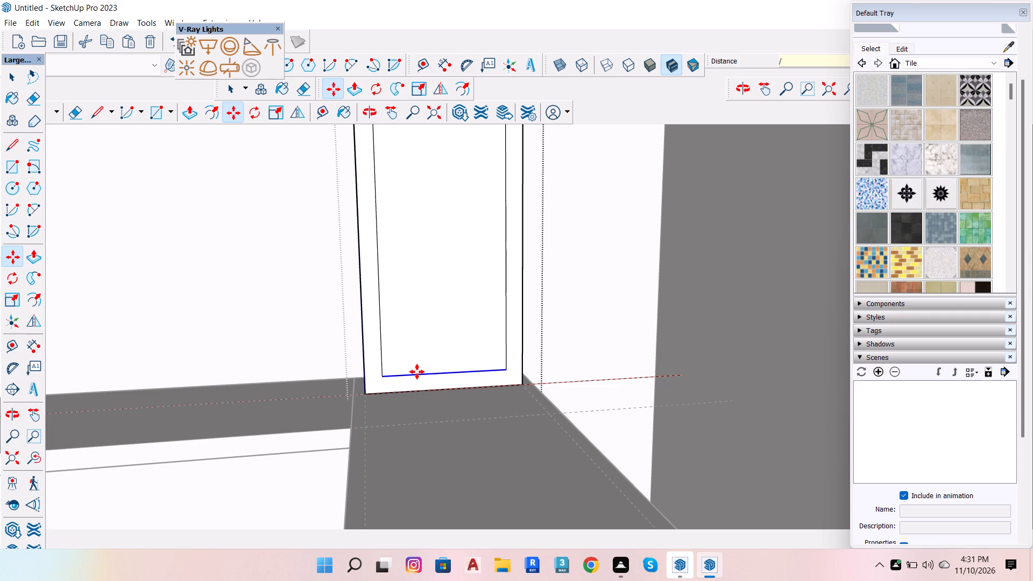
key("4")
key("Return")
key("space")
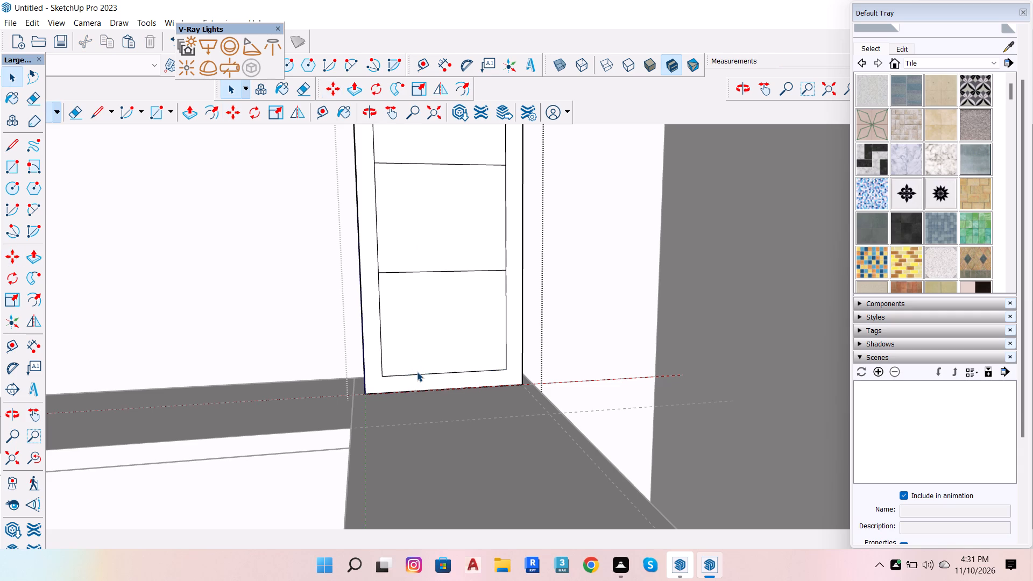
Select the three shelf division lines on the tall block's inset panel and copy them 0.2" downward.
scroll(422, 442, "down", 13)
scroll(433, 365, "up", 4)
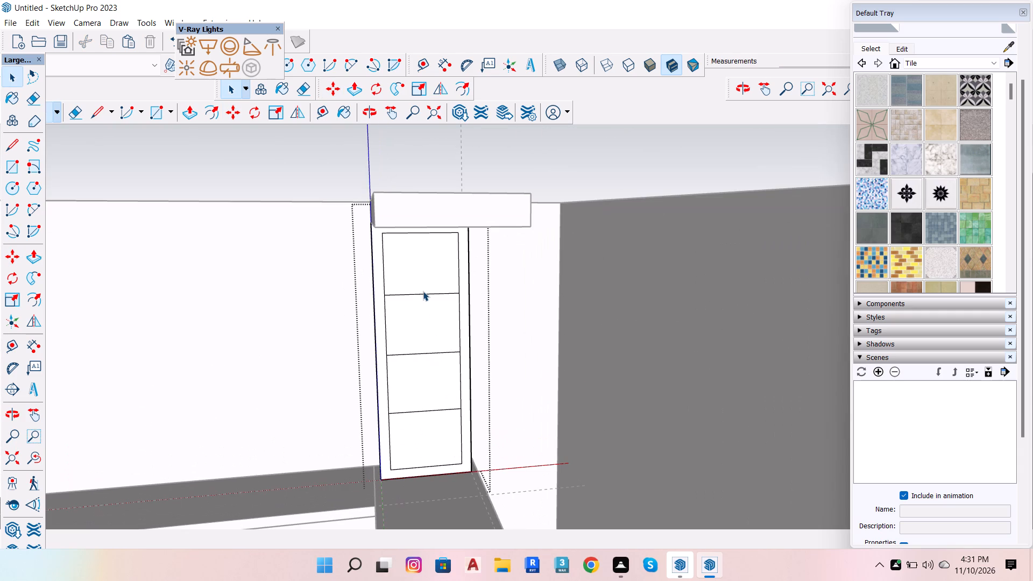
left_click(419, 293)
left_click(431, 354, "shift")
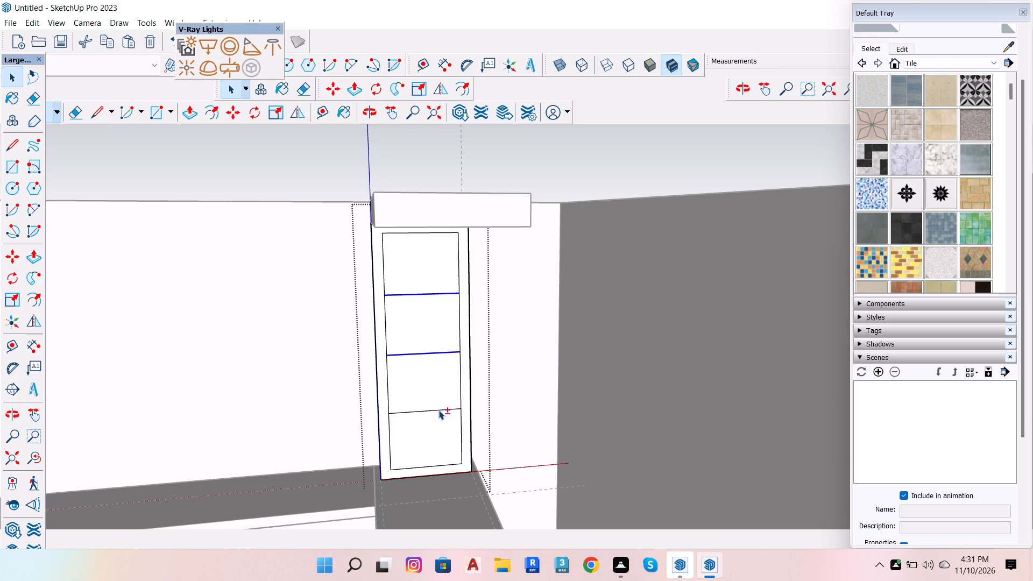
left_click(438, 409, "shift")
scroll(438, 428, "up", 6, "shift")
key("m")
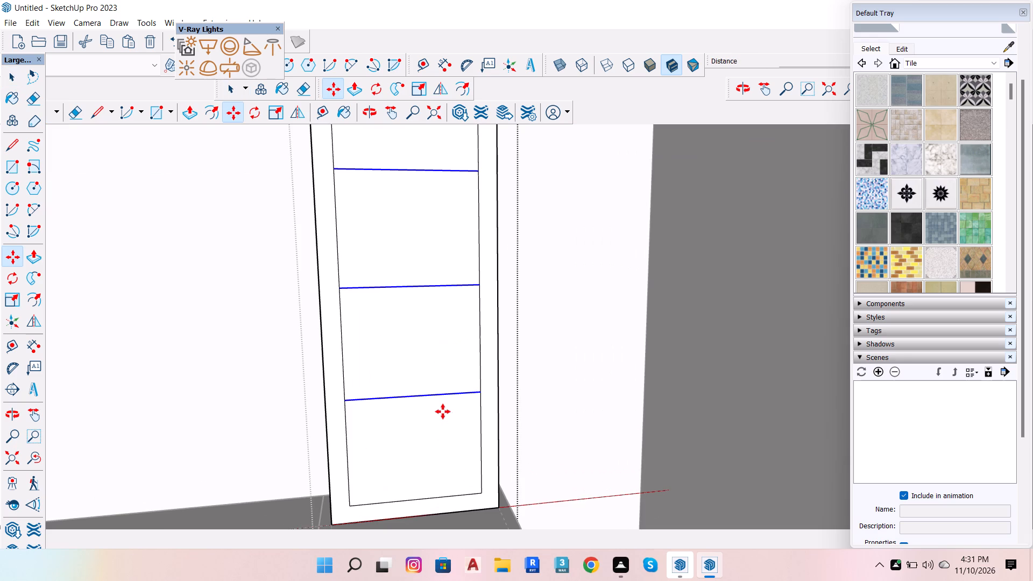
left_click(476, 394)
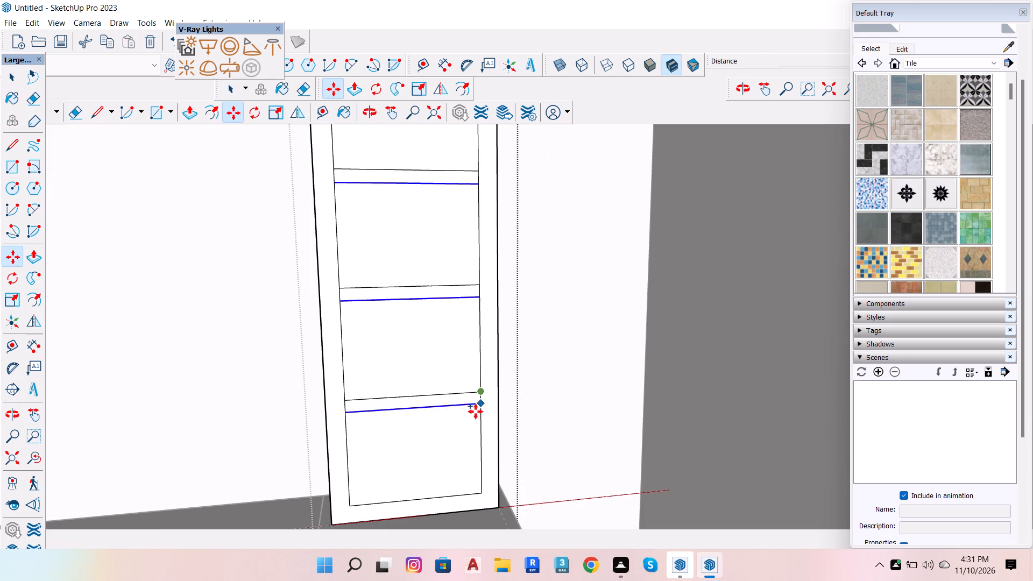
type(".2")
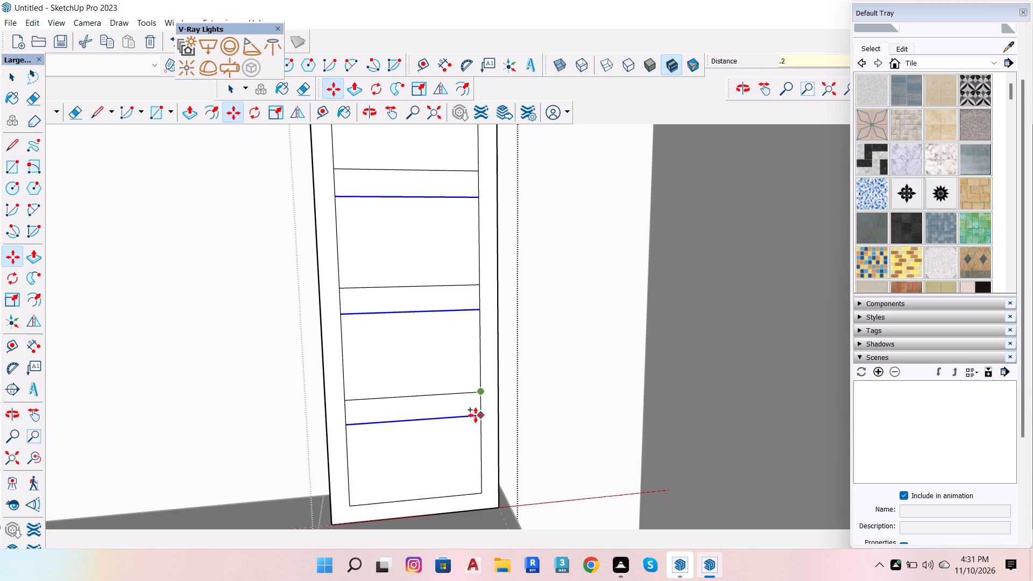
key("Return")
Copy the three lowered lines 0.4" upward to outline the shelf thickness bands.
scroll(527, 334, "up", 6)
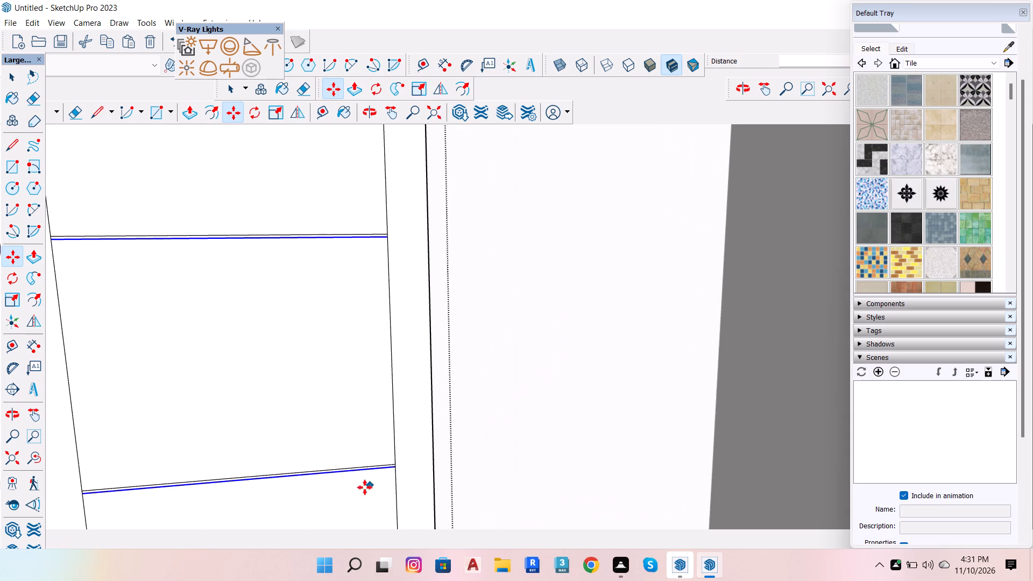
scroll(358, 490, "up", 7)
left_click(430, 442)
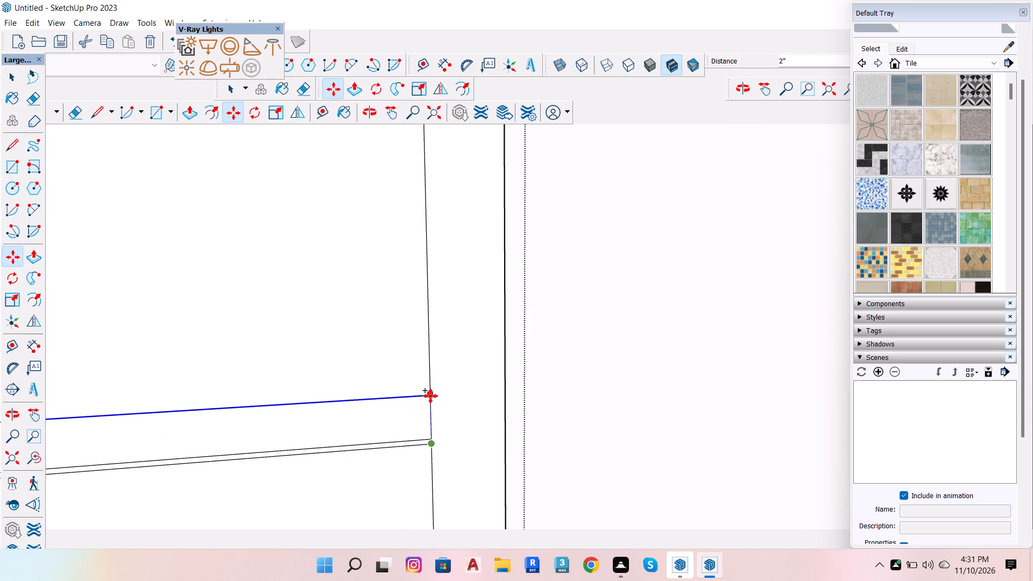
type(".4")
key("Return")
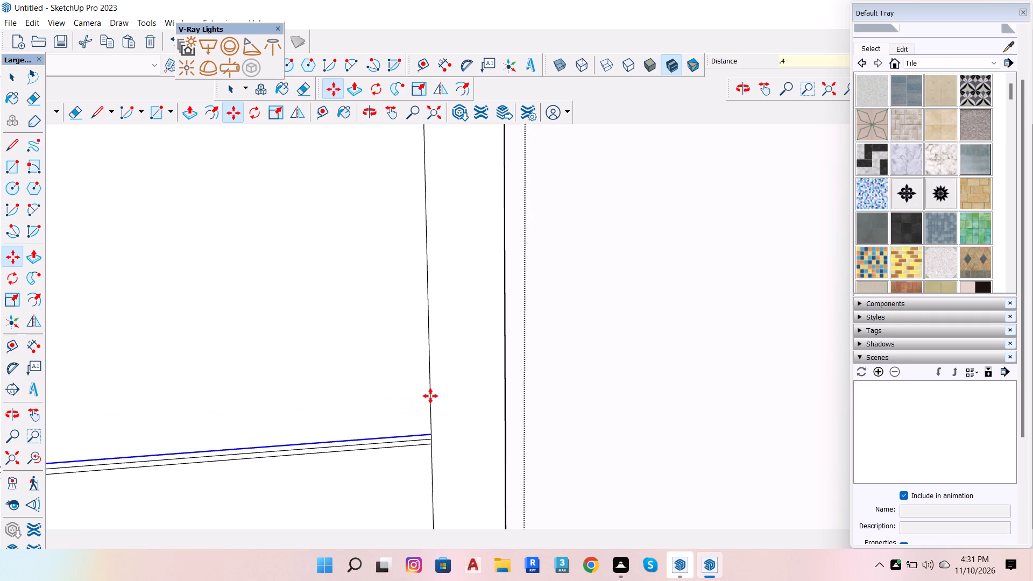
Erase the centre line inside the lowest shelf band.
key("space")
scroll(408, 447, "up", 15)
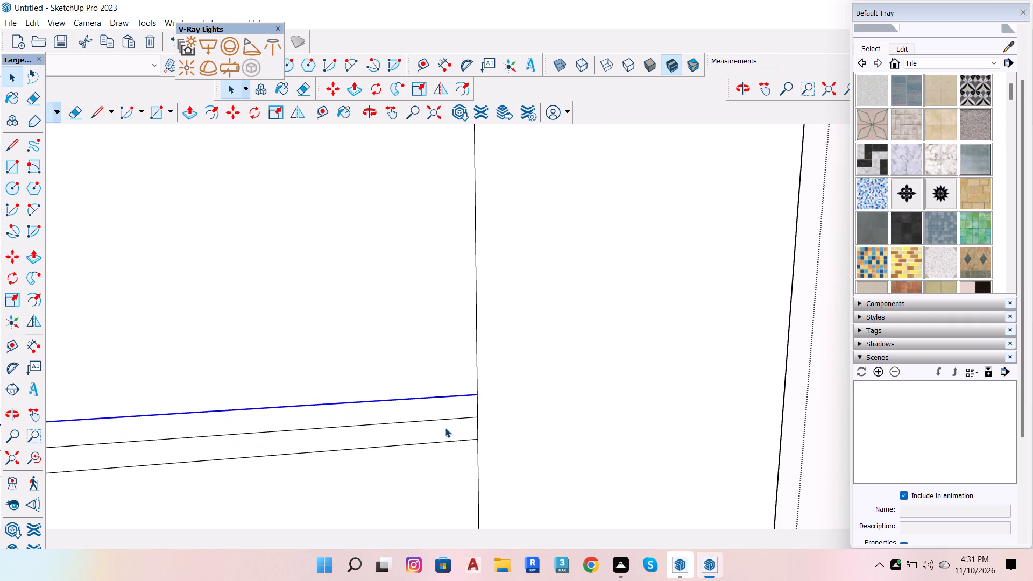
key("e")
scroll(460, 416, "up", 7)
left_click_drag(460, 416, 459, 434)
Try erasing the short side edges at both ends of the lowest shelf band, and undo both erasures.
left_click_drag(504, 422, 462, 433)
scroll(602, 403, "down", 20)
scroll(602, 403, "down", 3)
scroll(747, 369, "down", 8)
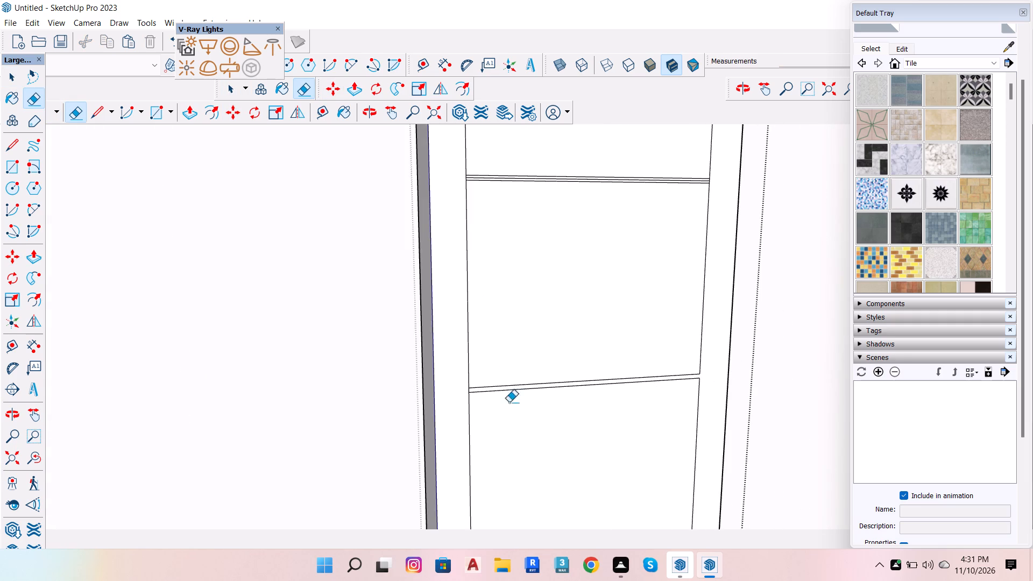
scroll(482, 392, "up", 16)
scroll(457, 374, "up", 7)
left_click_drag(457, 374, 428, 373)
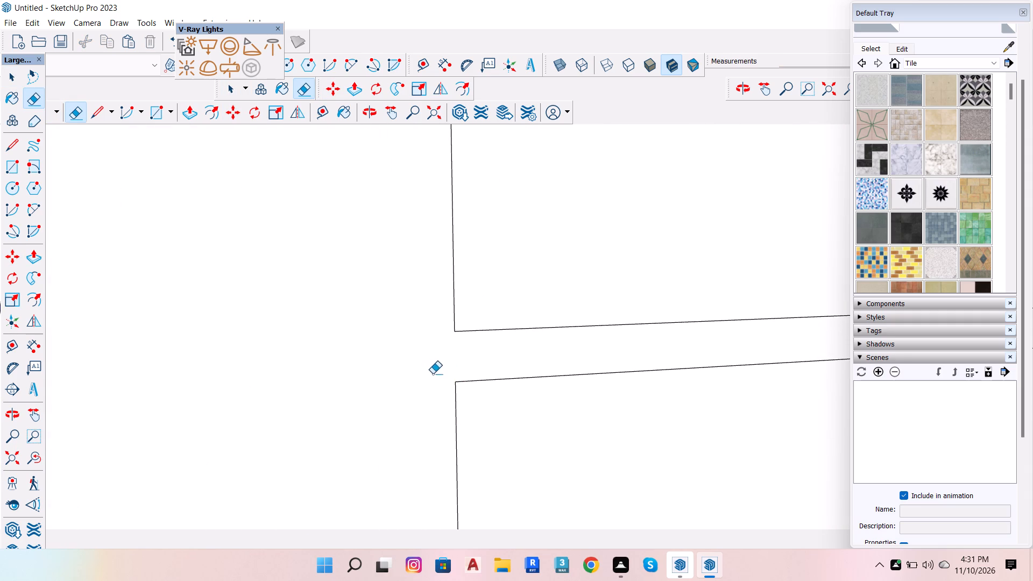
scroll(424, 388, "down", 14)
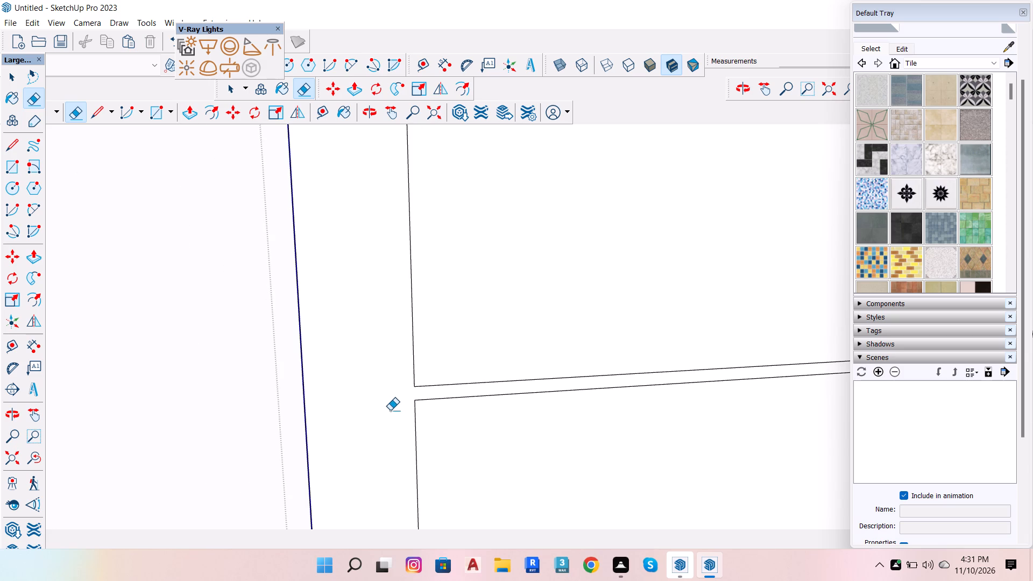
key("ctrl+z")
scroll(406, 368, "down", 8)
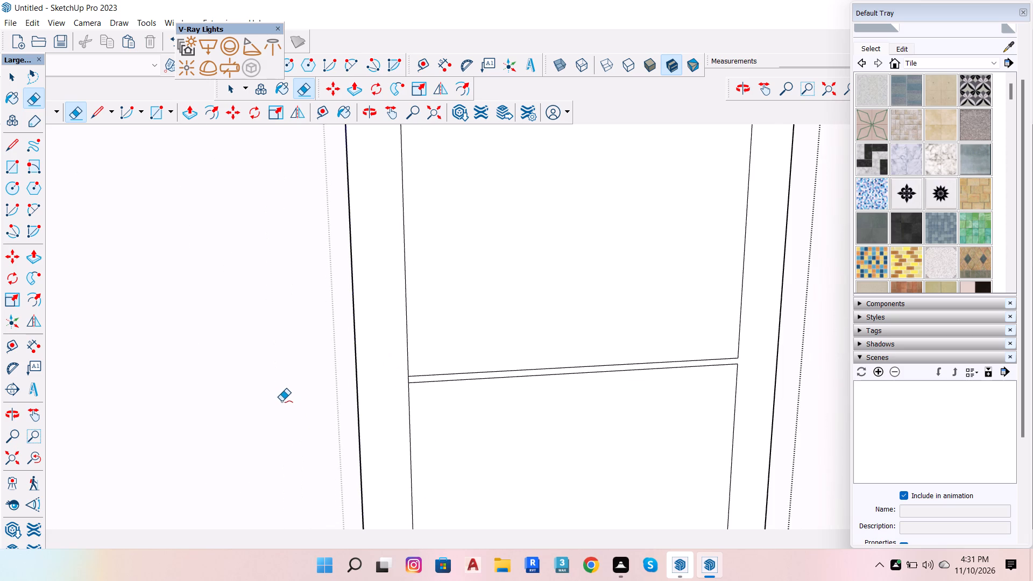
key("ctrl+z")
Erase the centre lines inside the middle and top shelf bands.
scroll(550, 454, "down", 13)
scroll(598, 347, "up", 4)
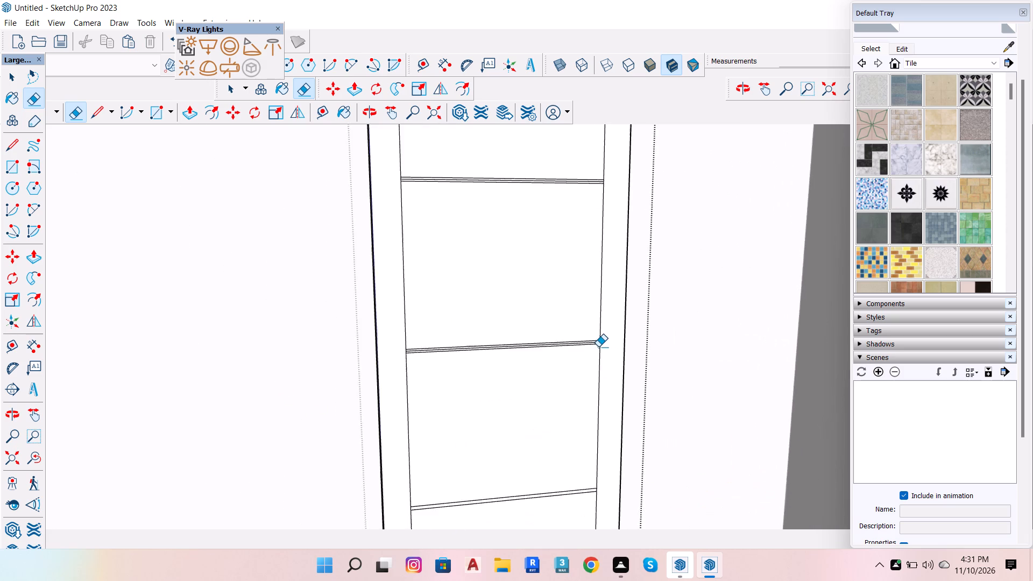
scroll(598, 347, "up", 20)
scroll(598, 347, "up", 4)
left_click(595, 329)
scroll(625, 387, "down", 7)
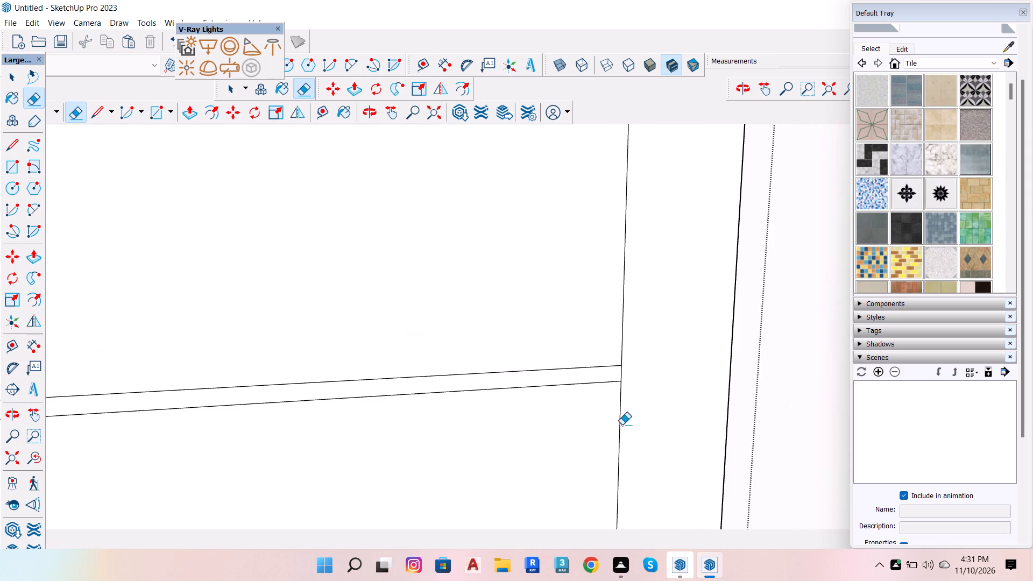
scroll(622, 425, "down", 20)
scroll(622, 425, "down", 2)
scroll(574, 331, "up", 20)
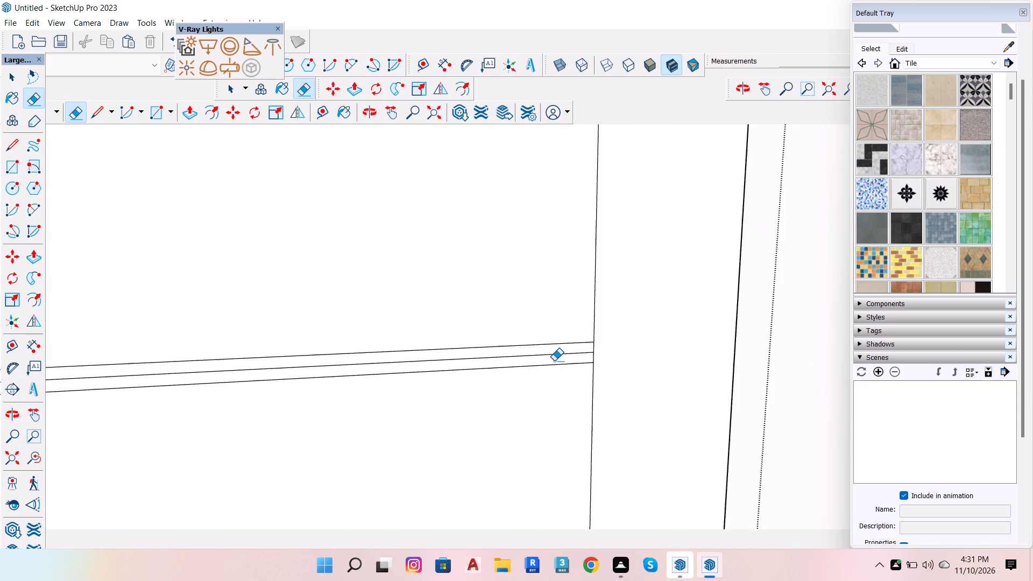
scroll(554, 361, "up", 2)
left_click(555, 356)
left_click_drag(556, 352, 560, 363)
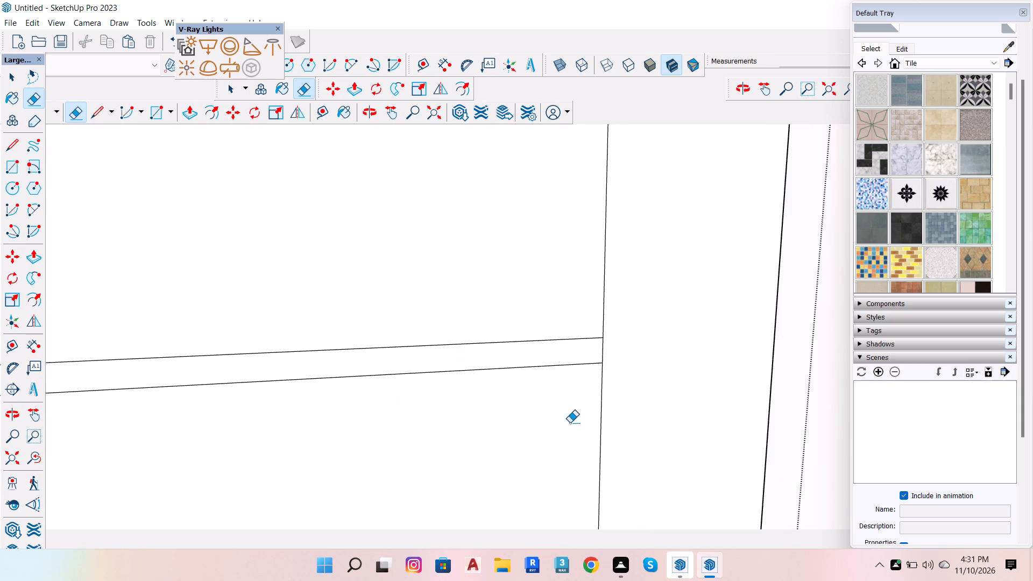
scroll(570, 420, "down", 13)
Push/Pull the tall block's top compartment face 1' inward, under the overhead beam.
key("space")
left_click(529, 370)
scroll(529, 370, "down", 15)
scroll(634, 365, "down", 8)
scroll(838, 312, "down", 16)
scroll(416, 412, "down", 8)
scroll(765, 311, "down", 13)
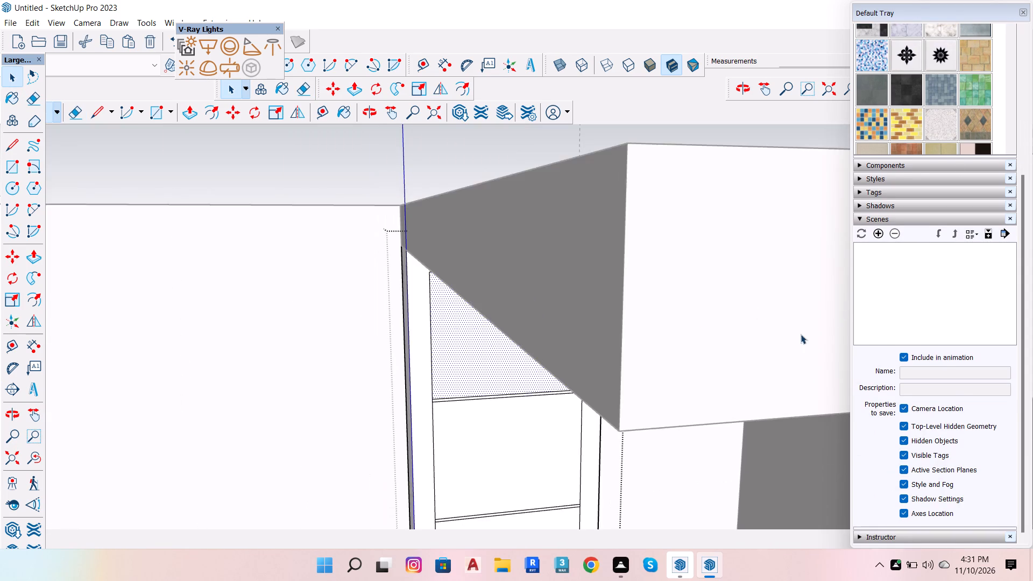
scroll(801, 334, "down", 2)
scroll(427, 404, "up", 2)
scroll(577, 369, "down", 7)
scroll(512, 344, "up", 3)
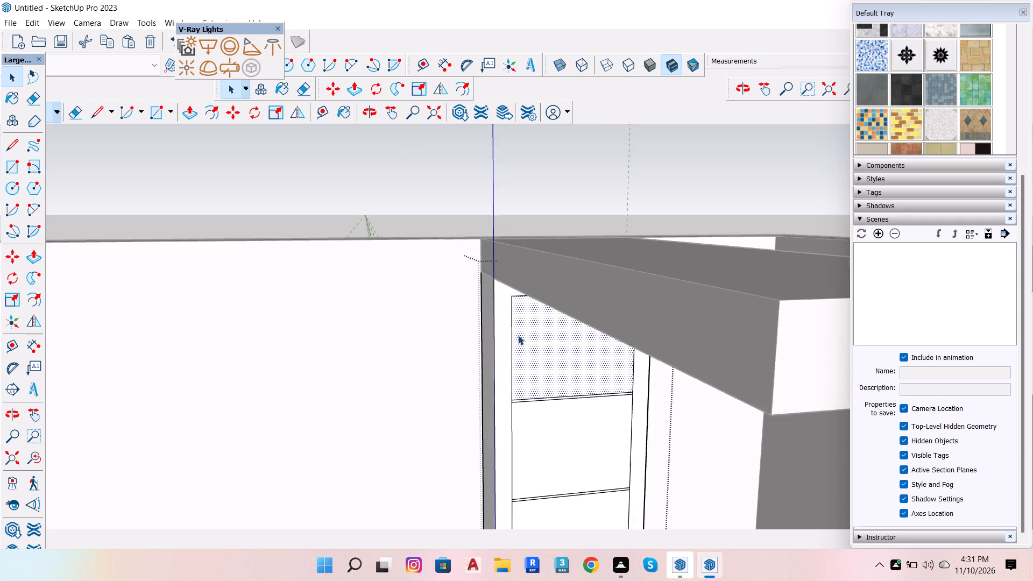
scroll(518, 335, "up", 2)
key("p")
left_click(518, 335)
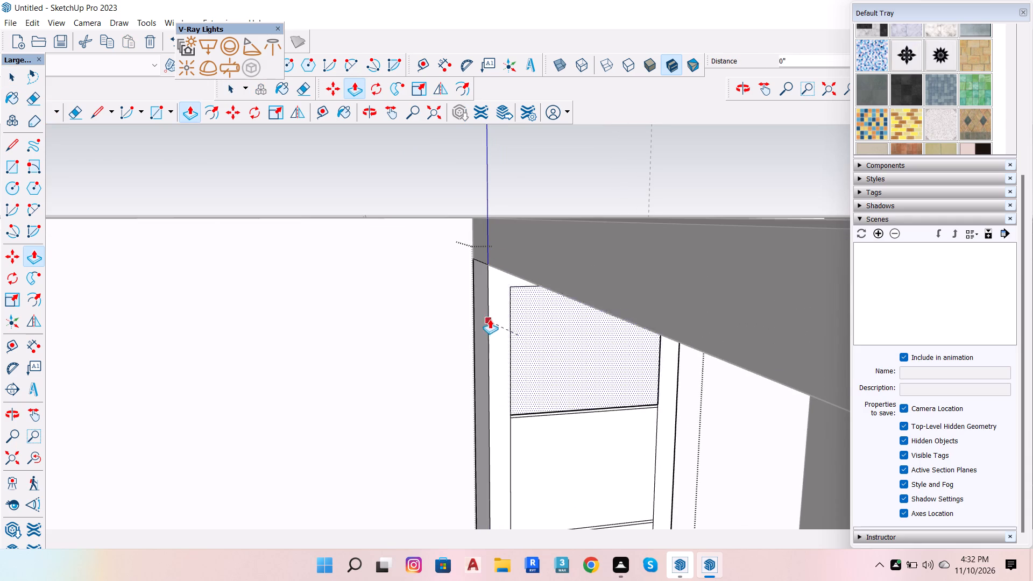
scroll(475, 329, "up", 2)
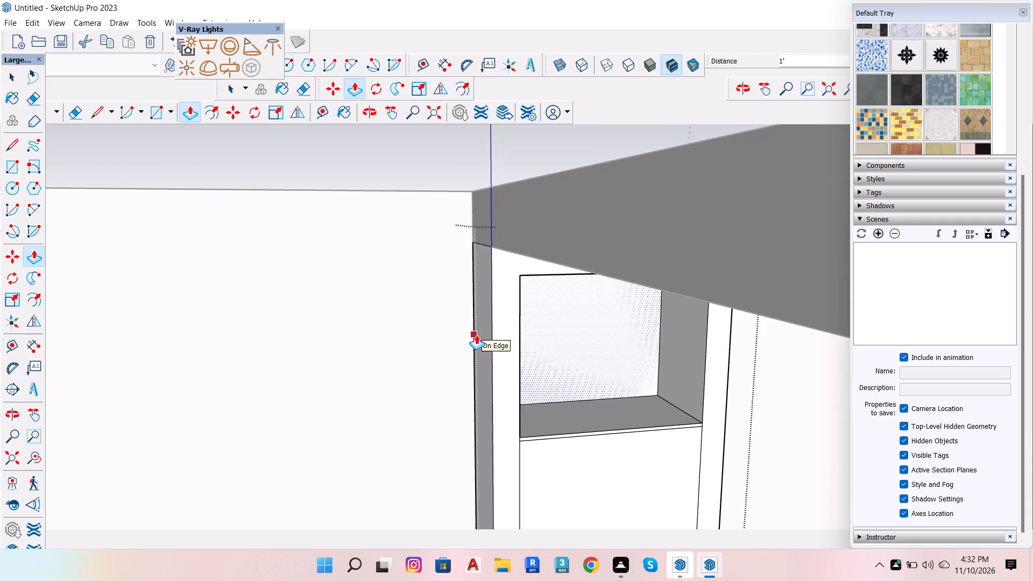
left_click(476, 335)
Repeat the same 1' inward push on the three compartment faces below the top one.
scroll(508, 311, "down", 7)
double_click(551, 430)
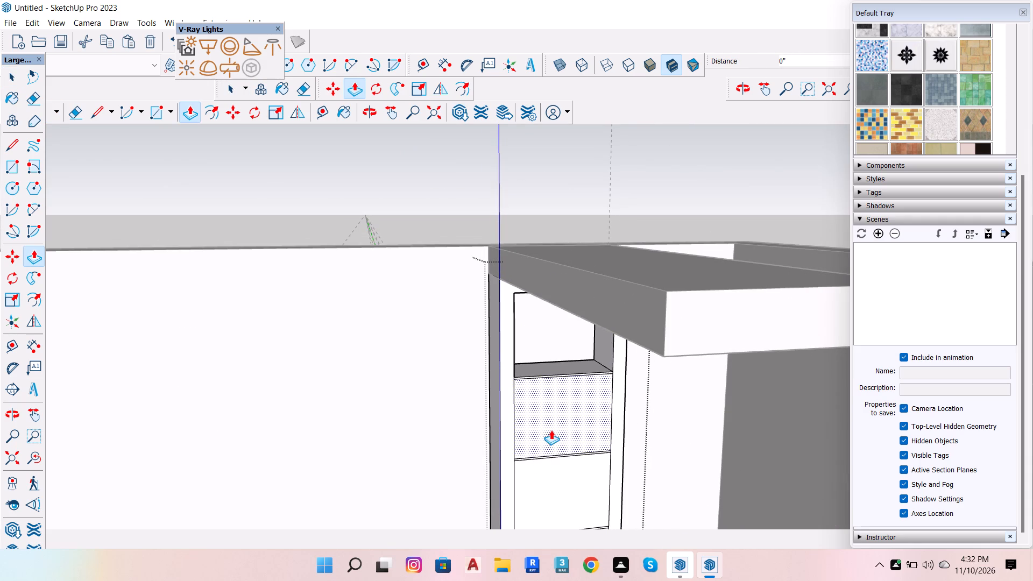
double_click(548, 506)
scroll(529, 383, "down", 8)
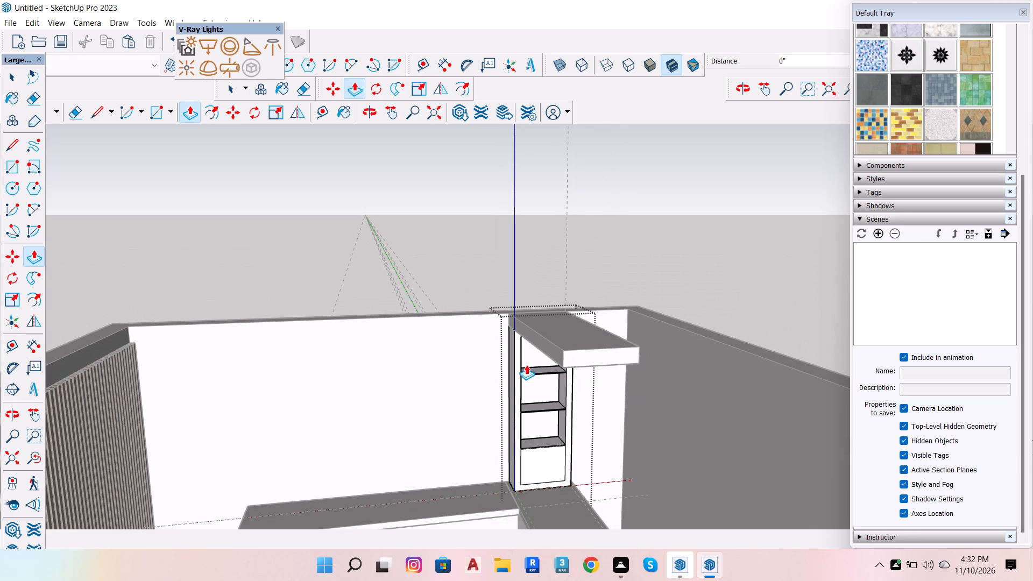
double_click(548, 462)
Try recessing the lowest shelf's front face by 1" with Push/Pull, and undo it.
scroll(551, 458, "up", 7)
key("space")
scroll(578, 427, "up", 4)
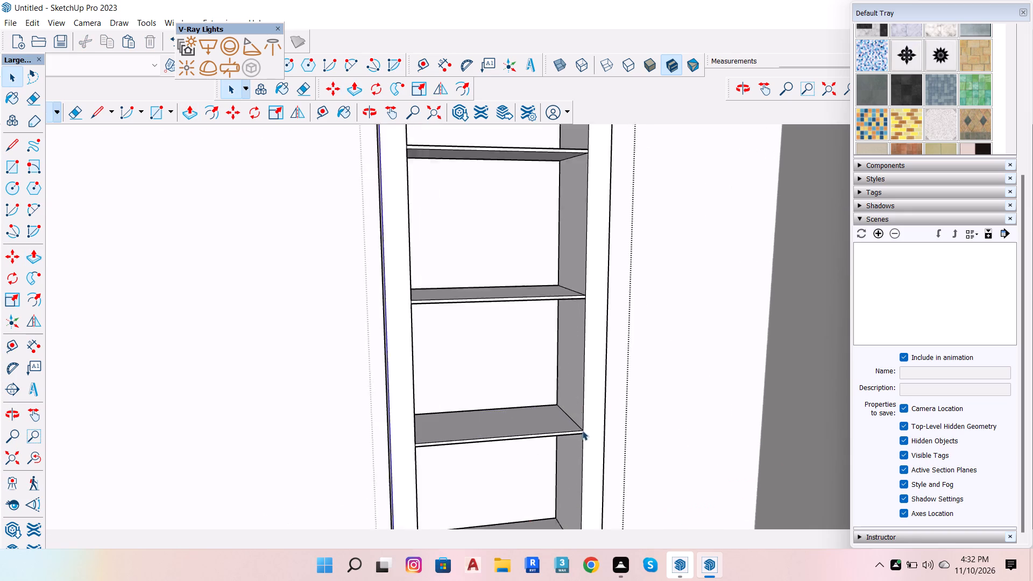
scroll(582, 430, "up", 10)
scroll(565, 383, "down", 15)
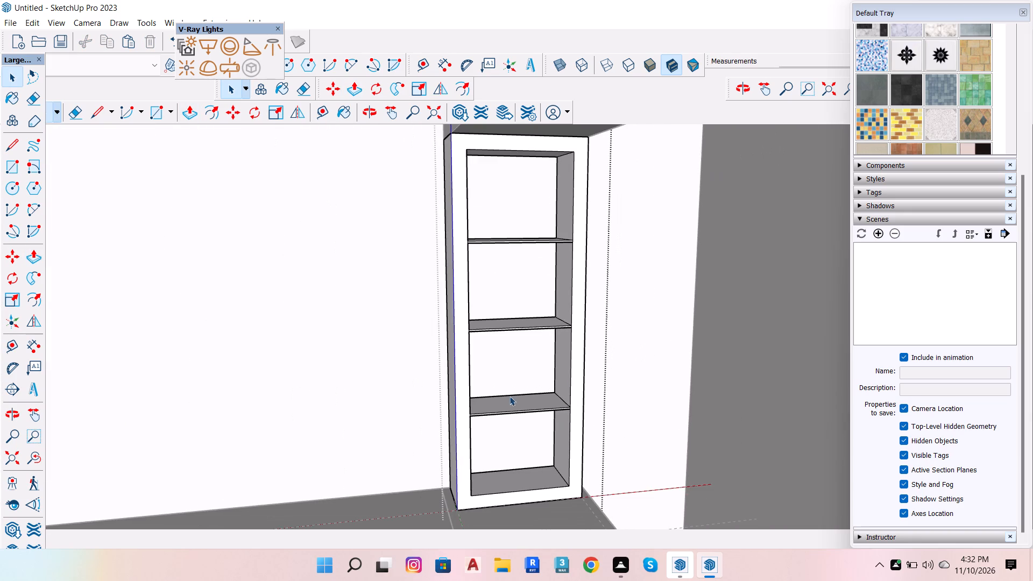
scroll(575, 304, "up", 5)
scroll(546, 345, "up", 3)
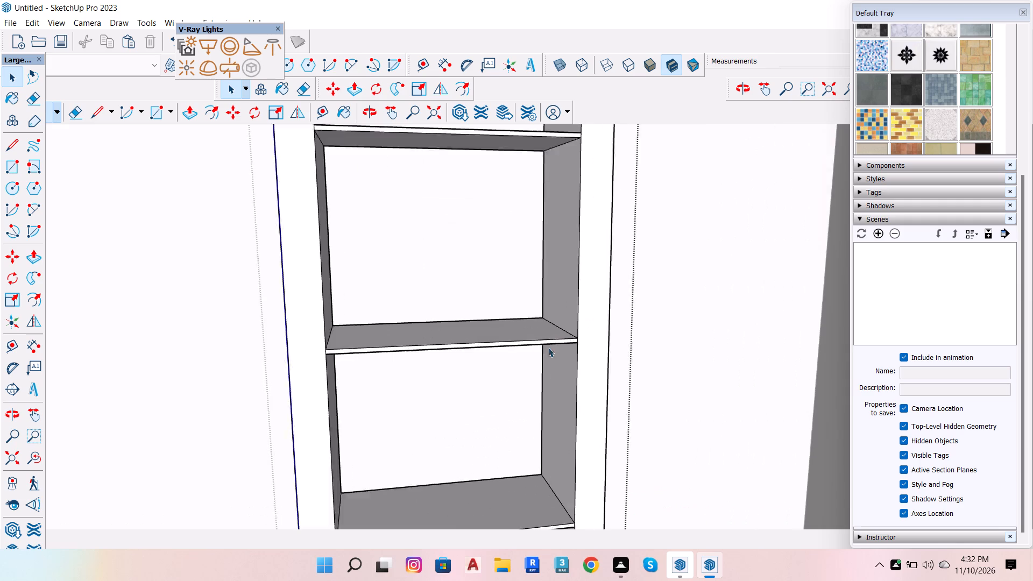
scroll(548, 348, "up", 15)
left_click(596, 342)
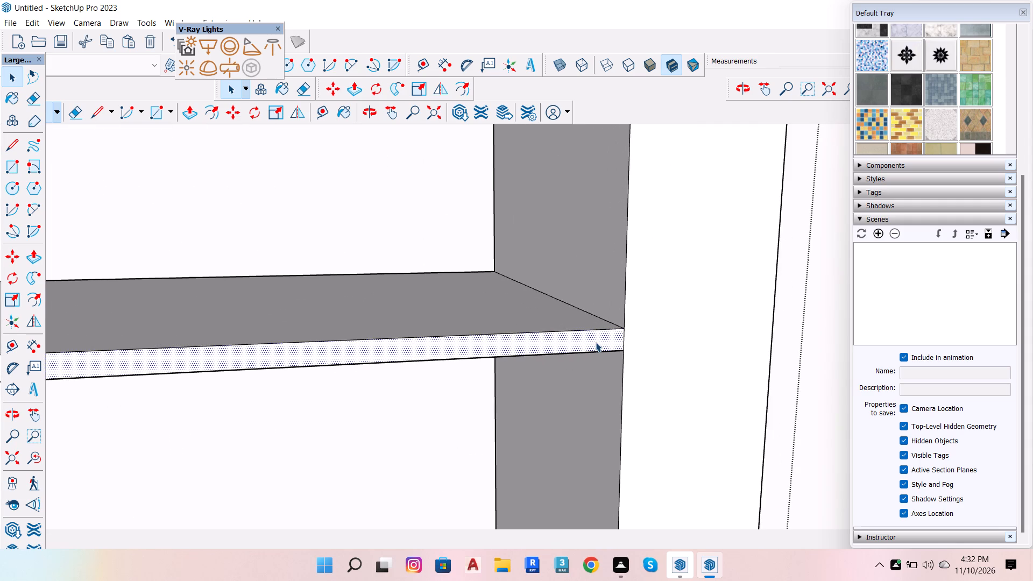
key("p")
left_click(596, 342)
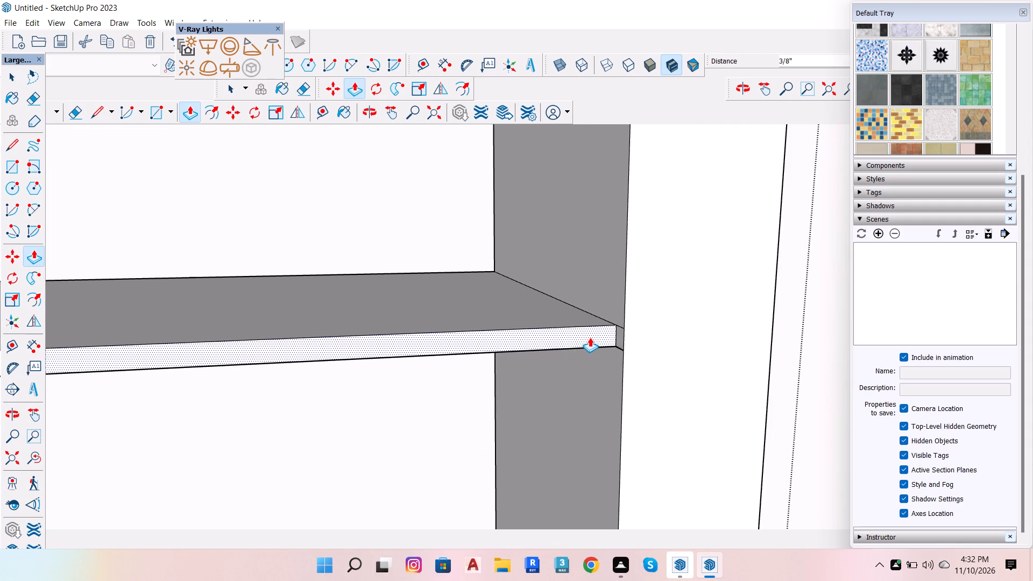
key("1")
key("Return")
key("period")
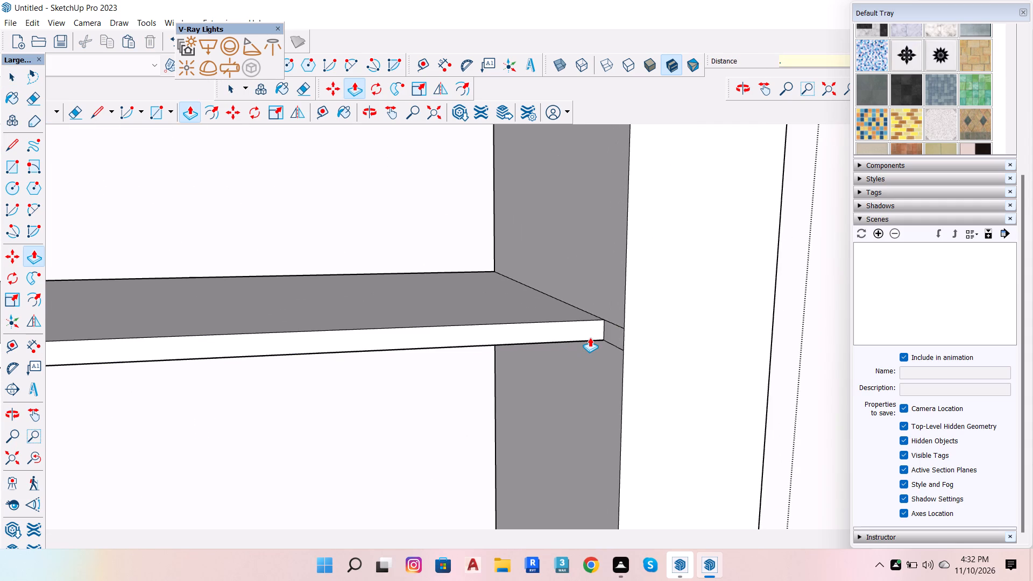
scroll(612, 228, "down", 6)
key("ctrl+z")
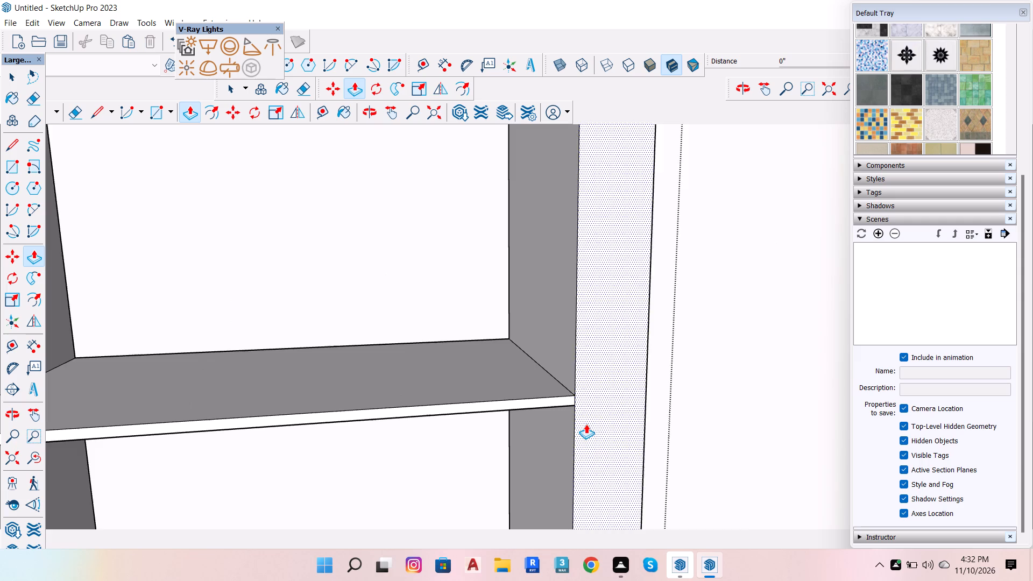
Push/Pull the lowest shelf's front face 0.6" inward from the tall block's frame.
scroll(570, 410, "up", 6)
left_click(570, 395)
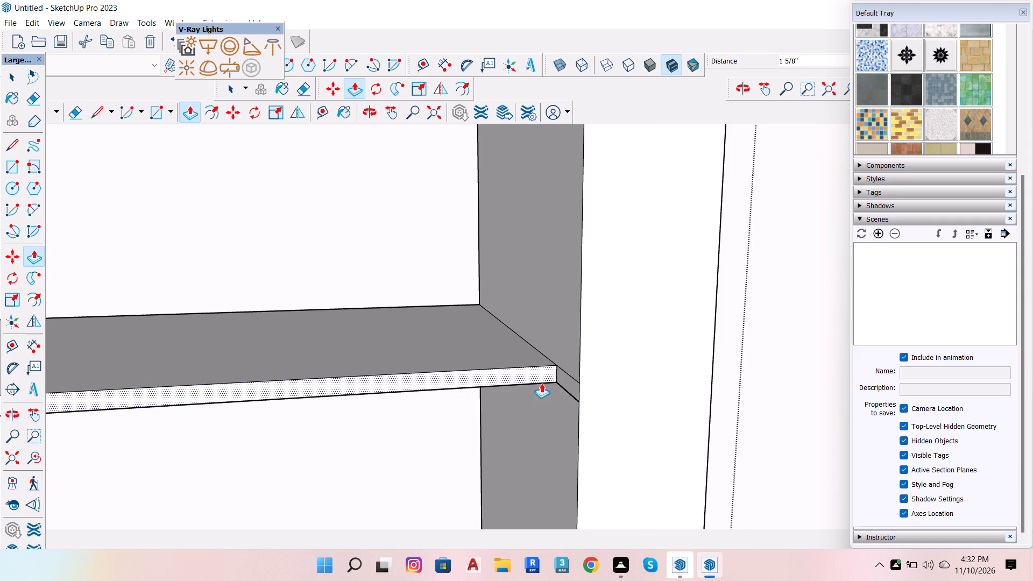
key("period")
key("6")
key("Return")
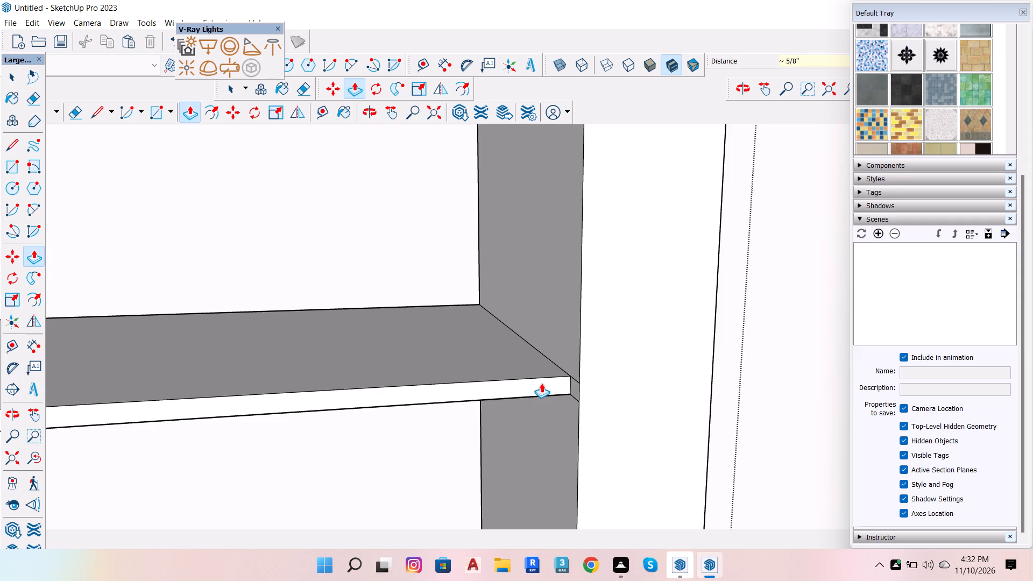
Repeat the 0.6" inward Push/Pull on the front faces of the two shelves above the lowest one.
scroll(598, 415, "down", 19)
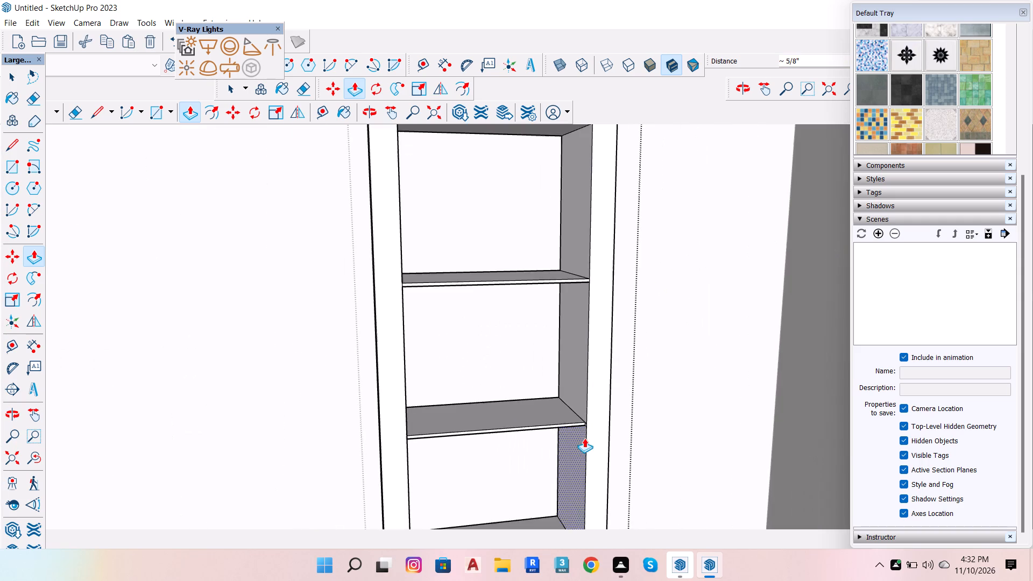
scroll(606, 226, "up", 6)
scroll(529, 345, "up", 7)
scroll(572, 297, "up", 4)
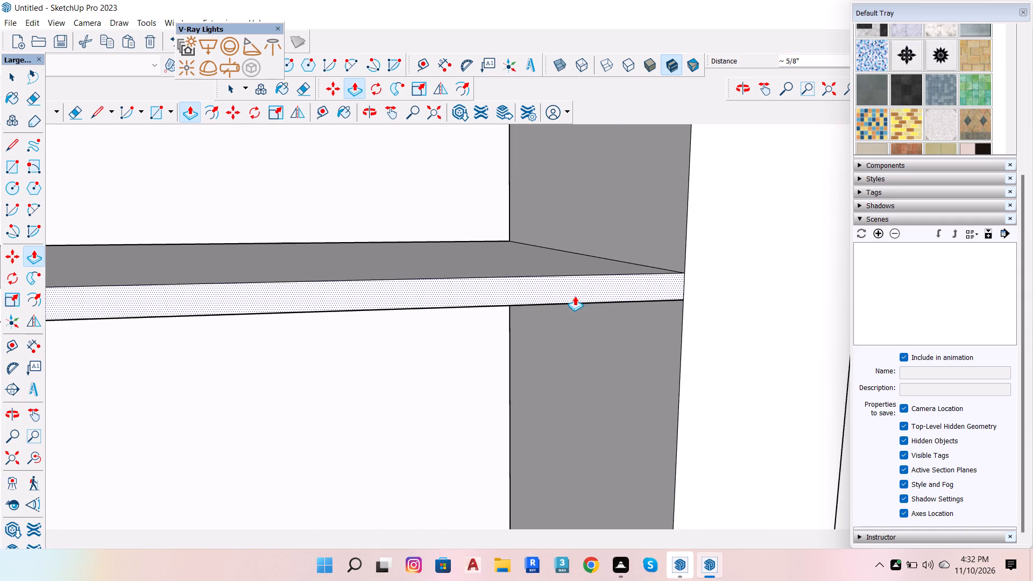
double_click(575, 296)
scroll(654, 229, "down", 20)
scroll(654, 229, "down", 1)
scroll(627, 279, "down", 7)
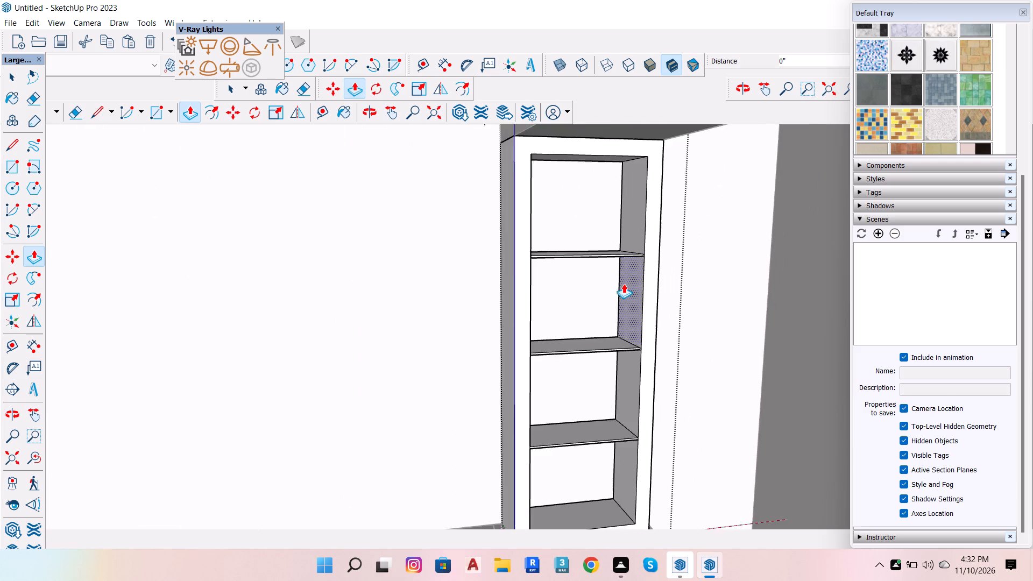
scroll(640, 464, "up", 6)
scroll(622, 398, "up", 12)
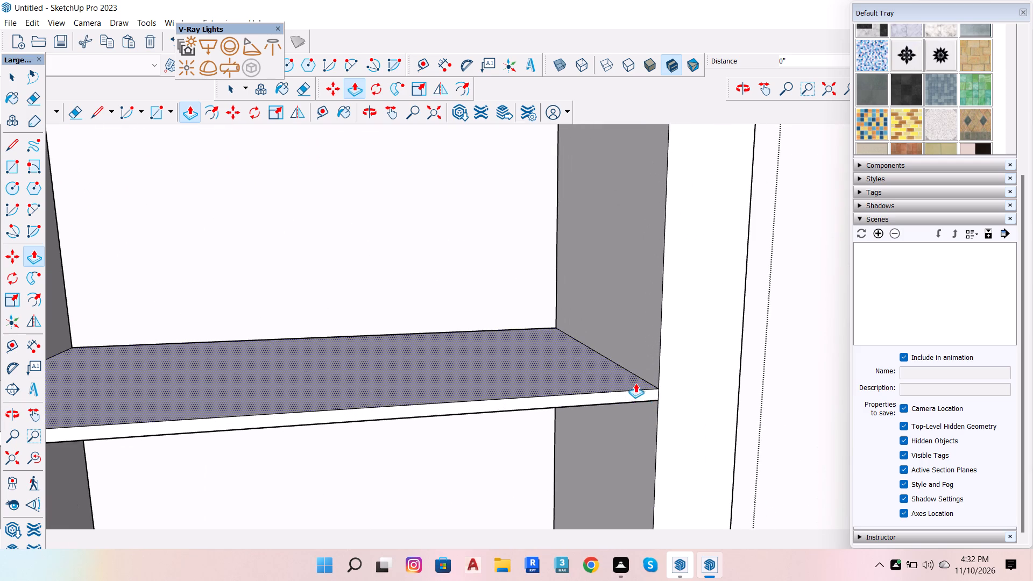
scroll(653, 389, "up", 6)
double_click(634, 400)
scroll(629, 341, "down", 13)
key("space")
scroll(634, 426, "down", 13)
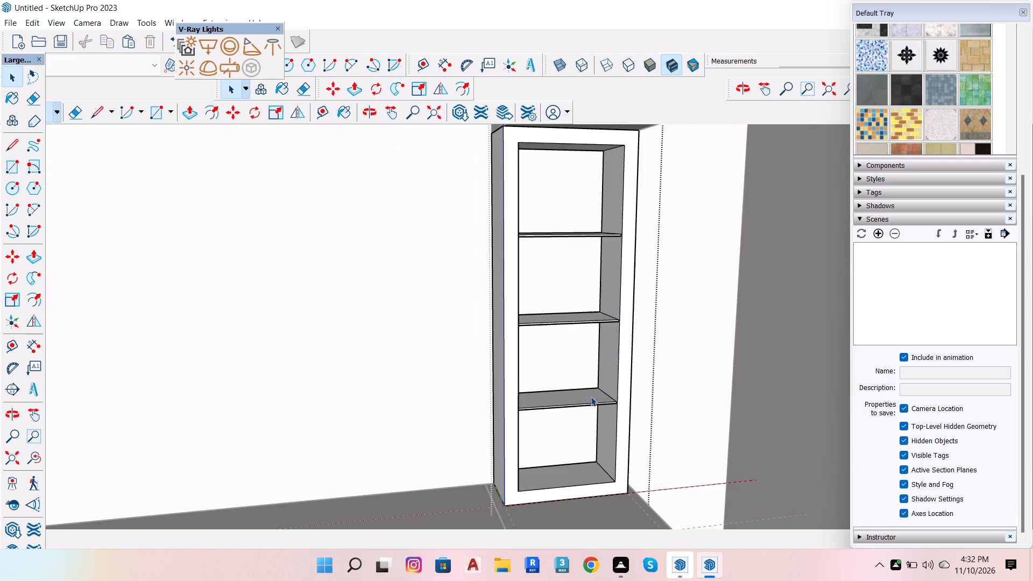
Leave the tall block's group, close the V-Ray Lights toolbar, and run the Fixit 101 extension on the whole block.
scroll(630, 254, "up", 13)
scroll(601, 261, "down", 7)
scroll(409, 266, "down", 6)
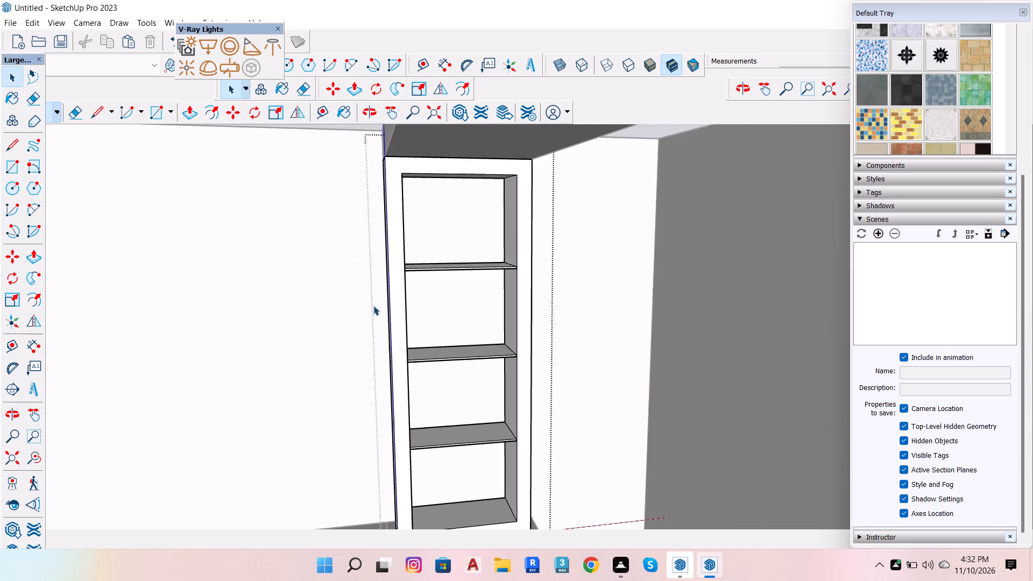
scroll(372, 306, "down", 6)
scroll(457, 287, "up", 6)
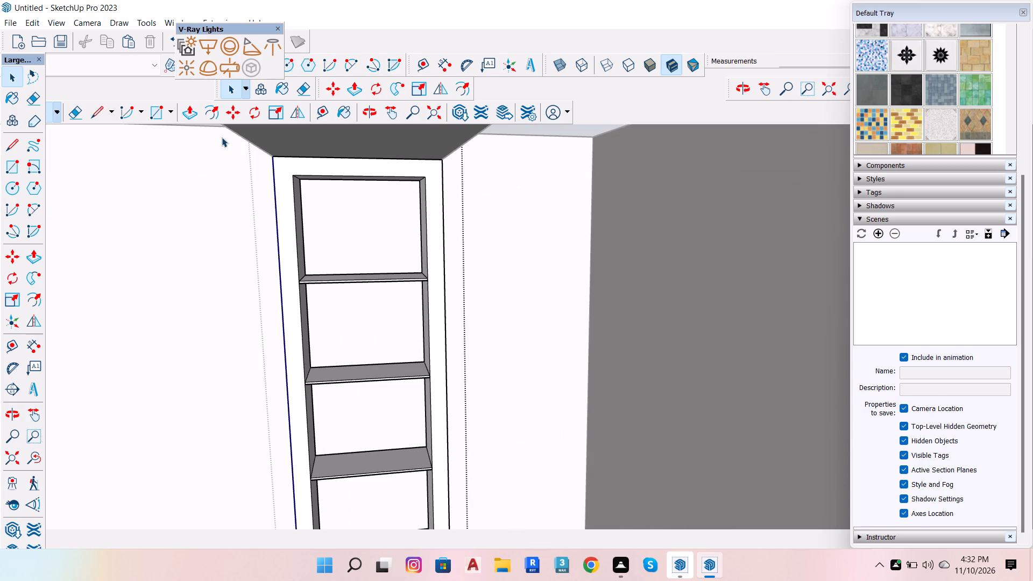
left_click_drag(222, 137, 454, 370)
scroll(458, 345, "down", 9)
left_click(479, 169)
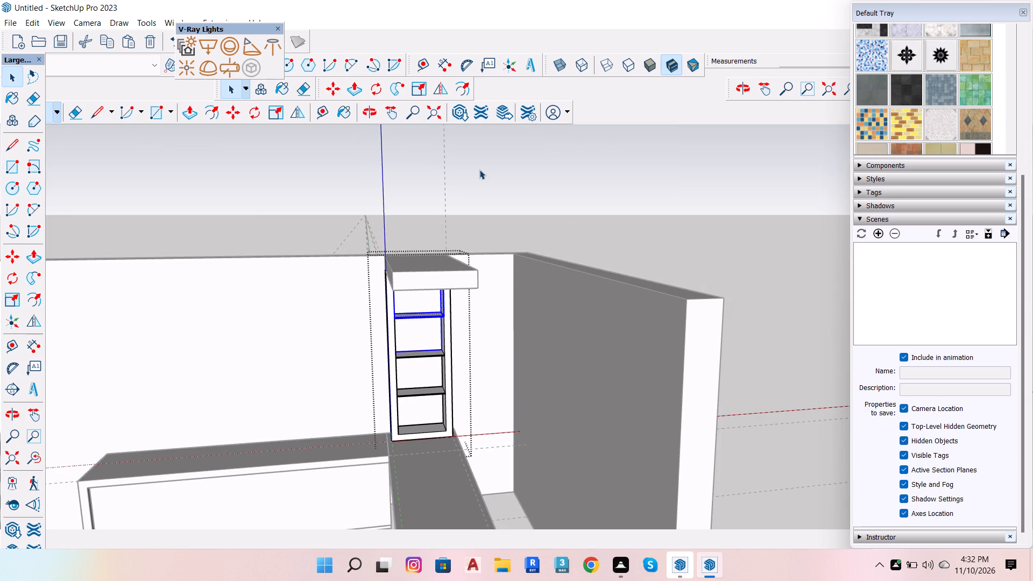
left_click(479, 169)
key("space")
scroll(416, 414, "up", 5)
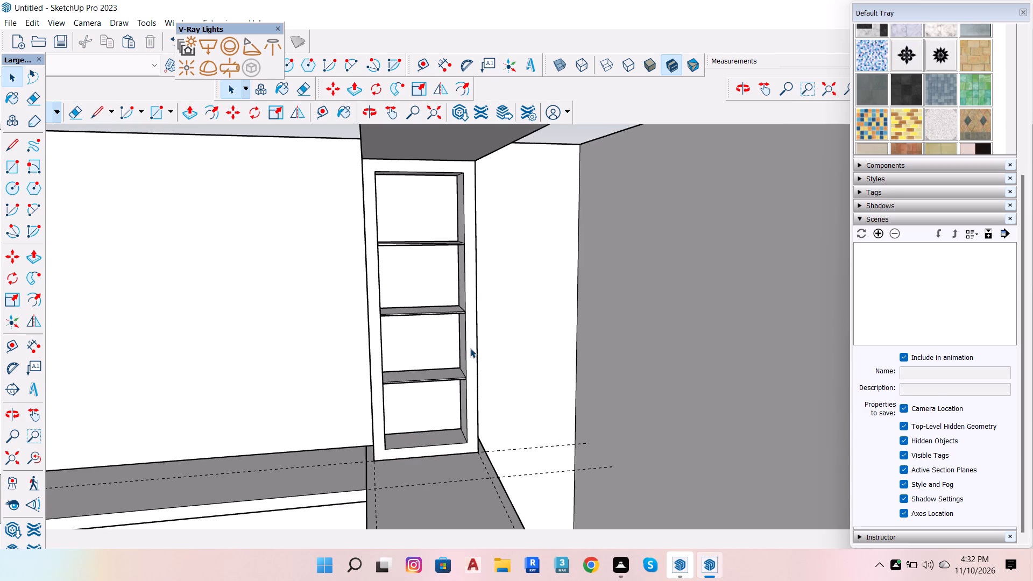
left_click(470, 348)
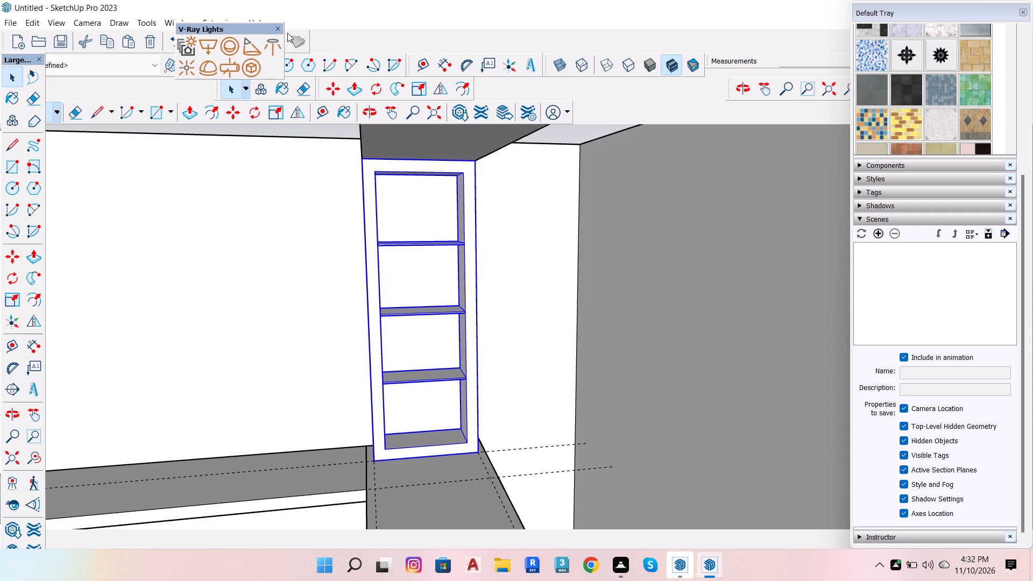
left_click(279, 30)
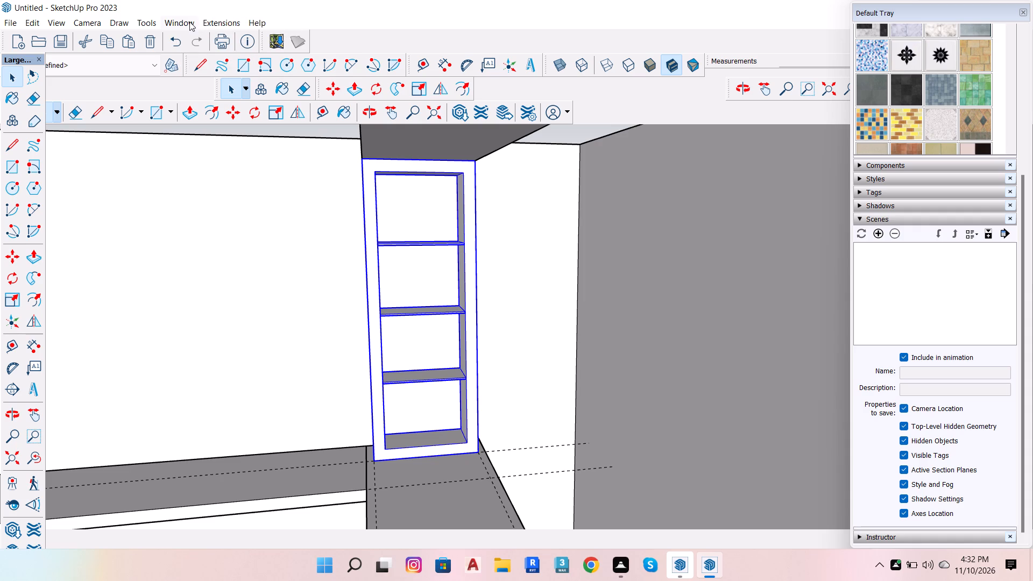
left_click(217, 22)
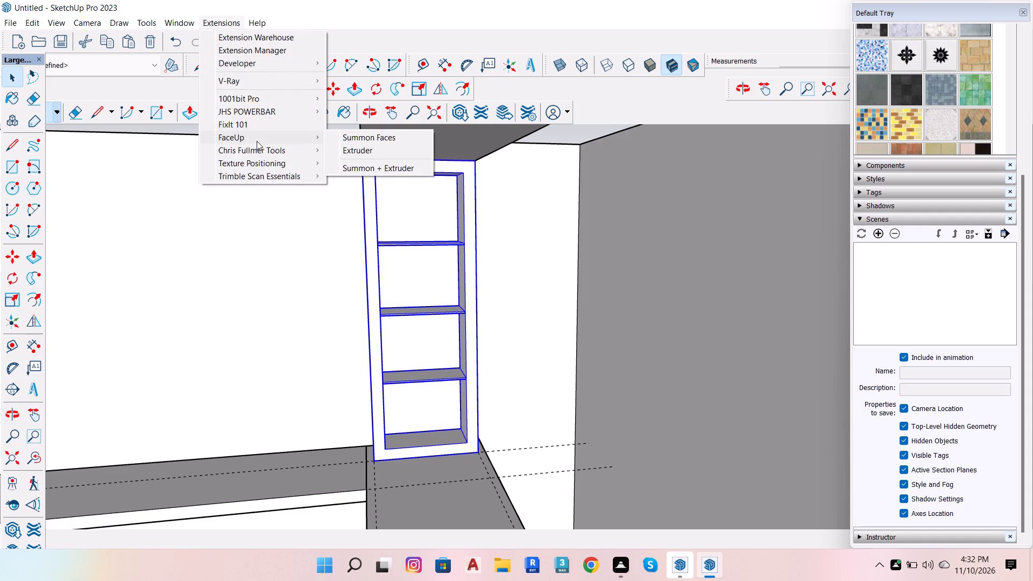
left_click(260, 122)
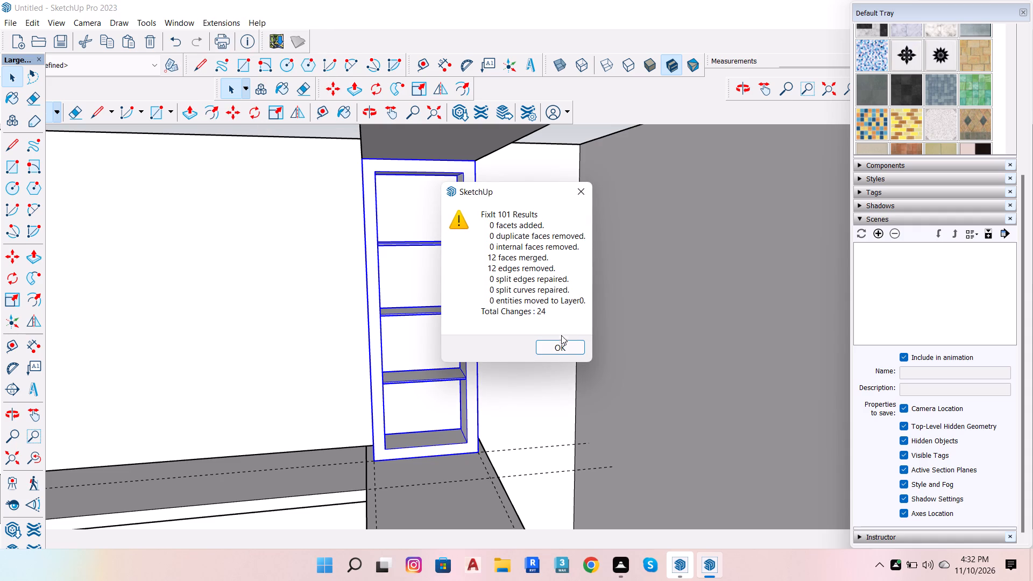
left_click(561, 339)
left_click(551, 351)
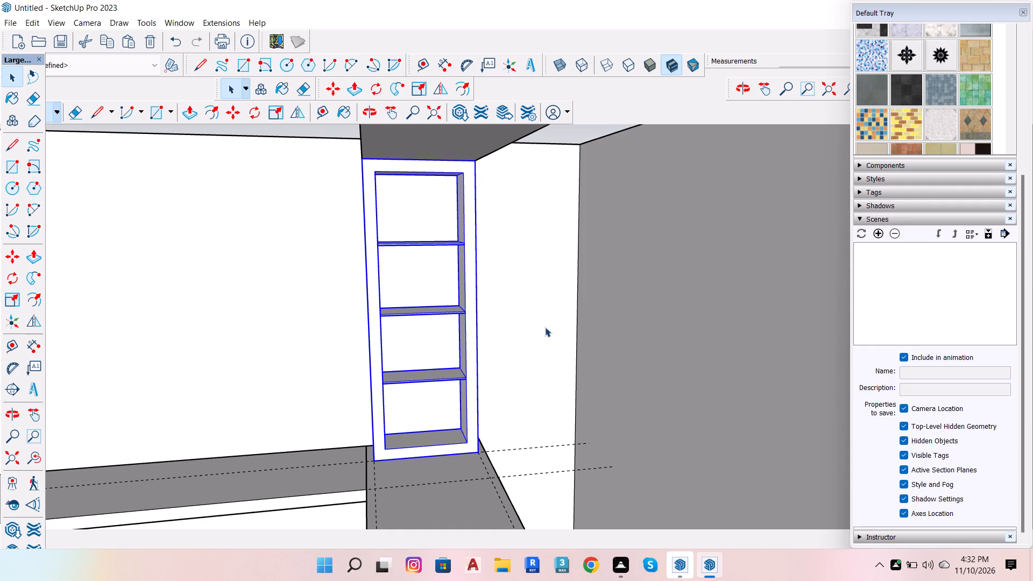
Examine the tall block's shelf edges and the corners where they meet the frame up close.
scroll(423, 359, "down", 7)
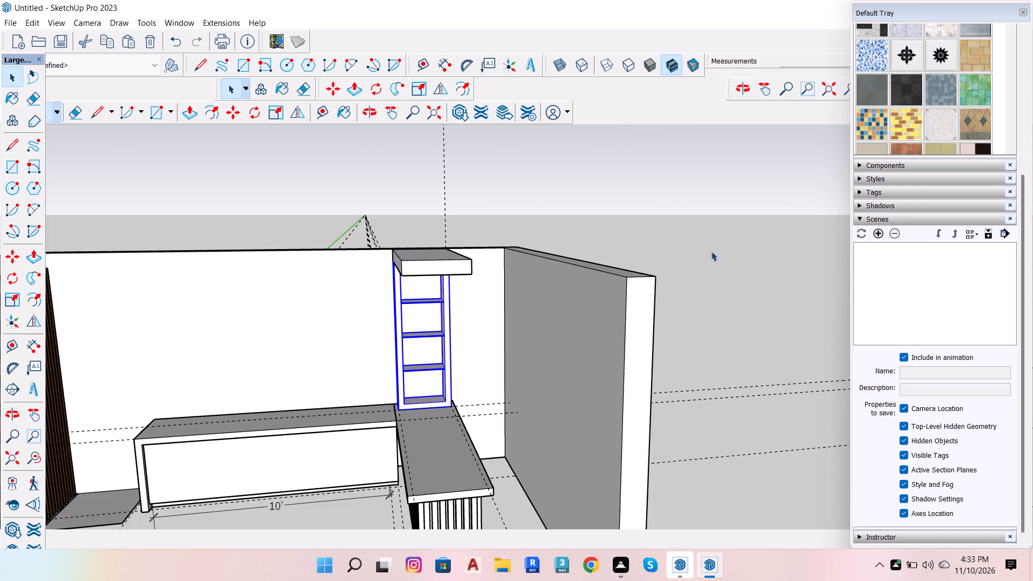
left_click(711, 251)
scroll(477, 343, "up", 14)
scroll(378, 282, "up", 8)
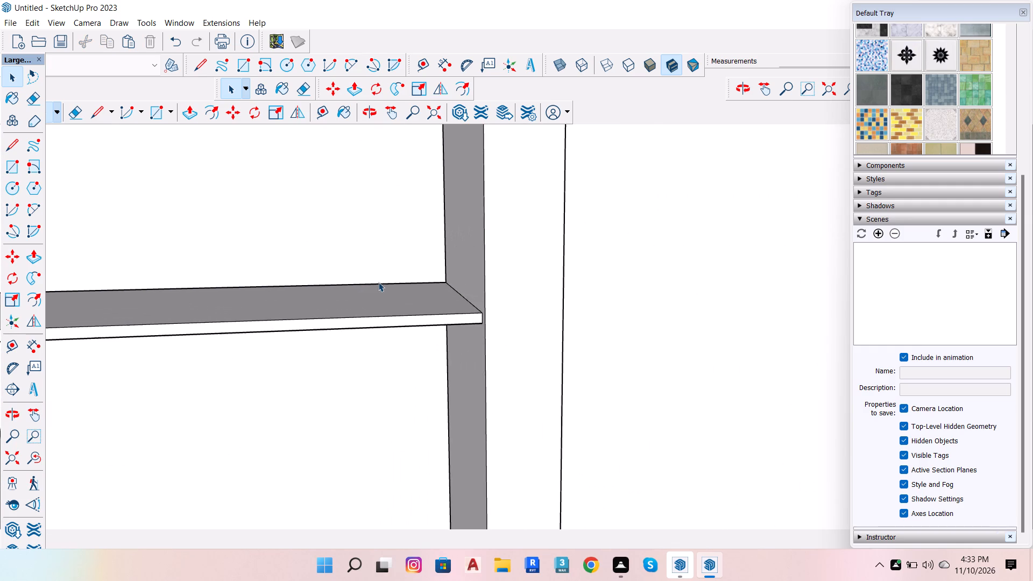
scroll(475, 307, "up", 6)
scroll(541, 271, "down", 8)
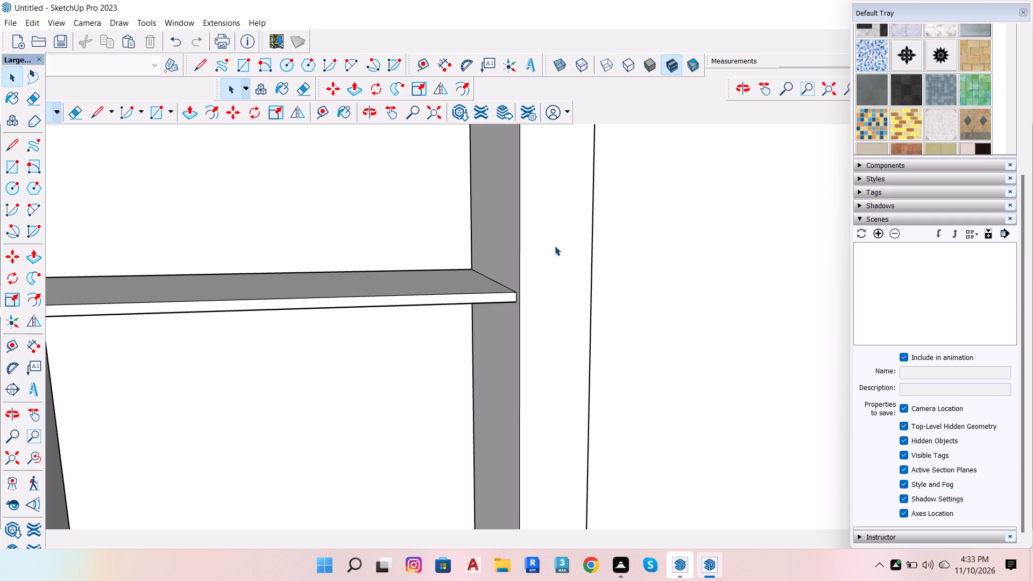
scroll(588, 256, "down", 6)
scroll(567, 330, "down", 14)
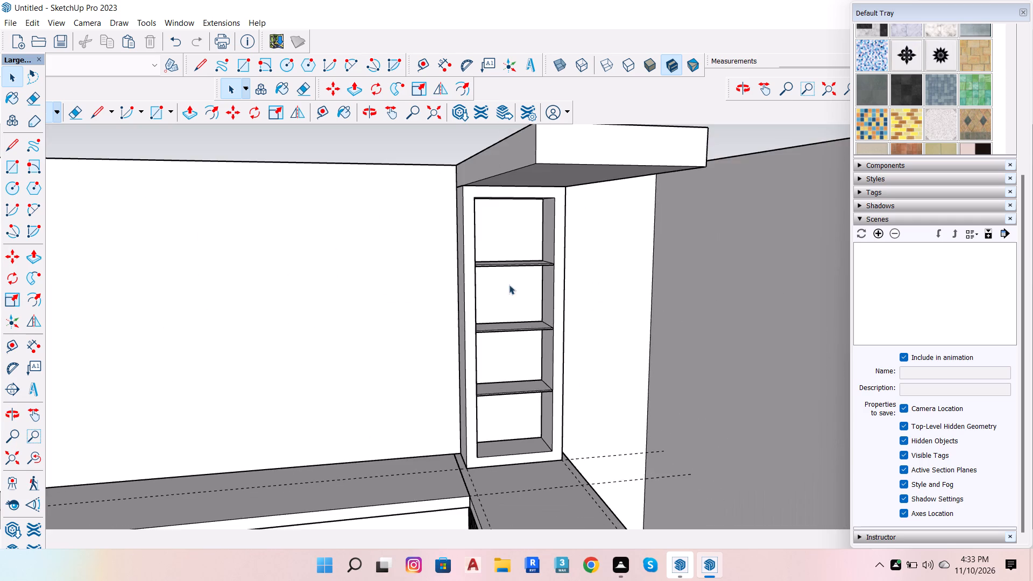
scroll(508, 193, "up", 7)
scroll(471, 226, "up", 6)
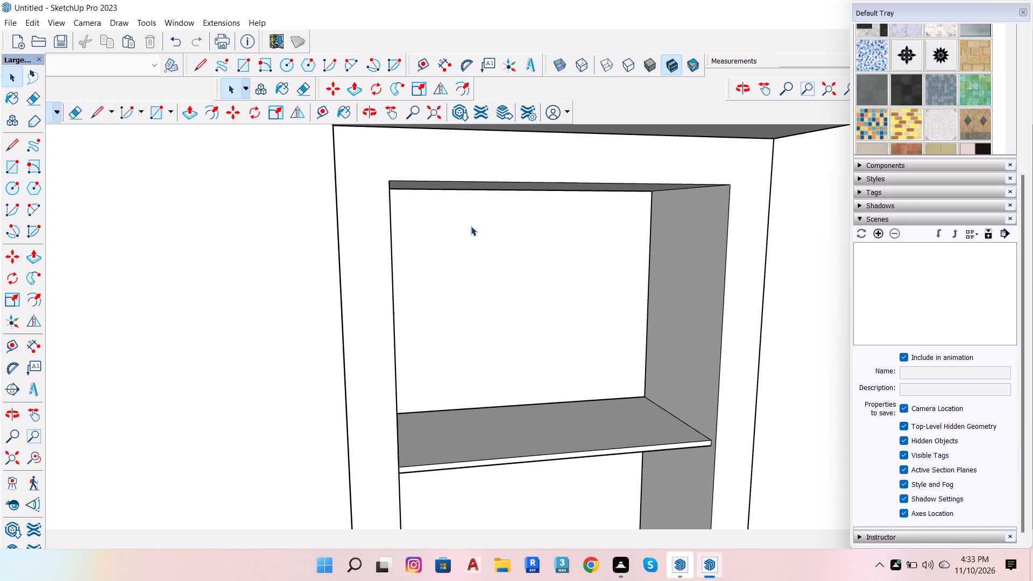
key("r")
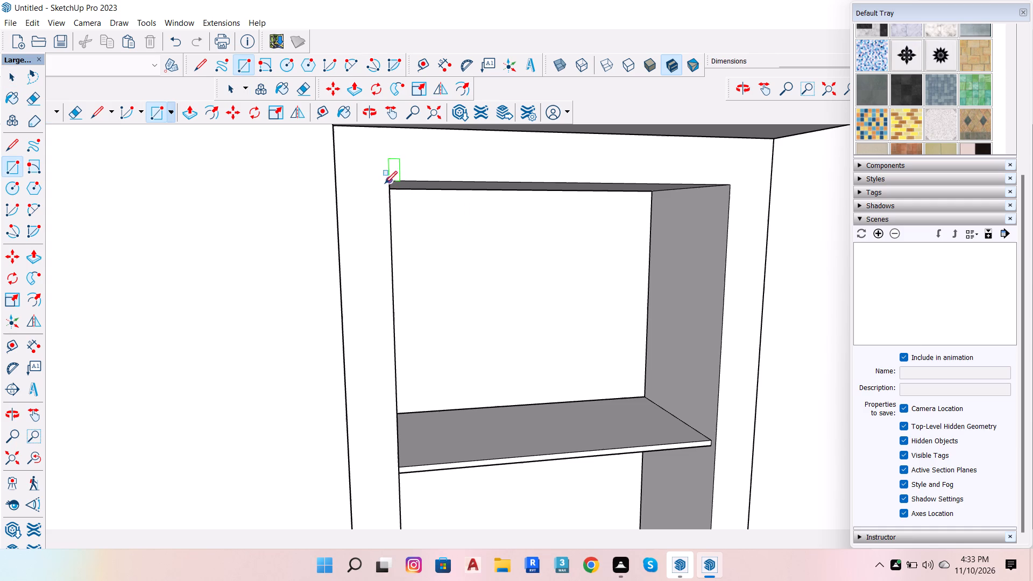
key("space")
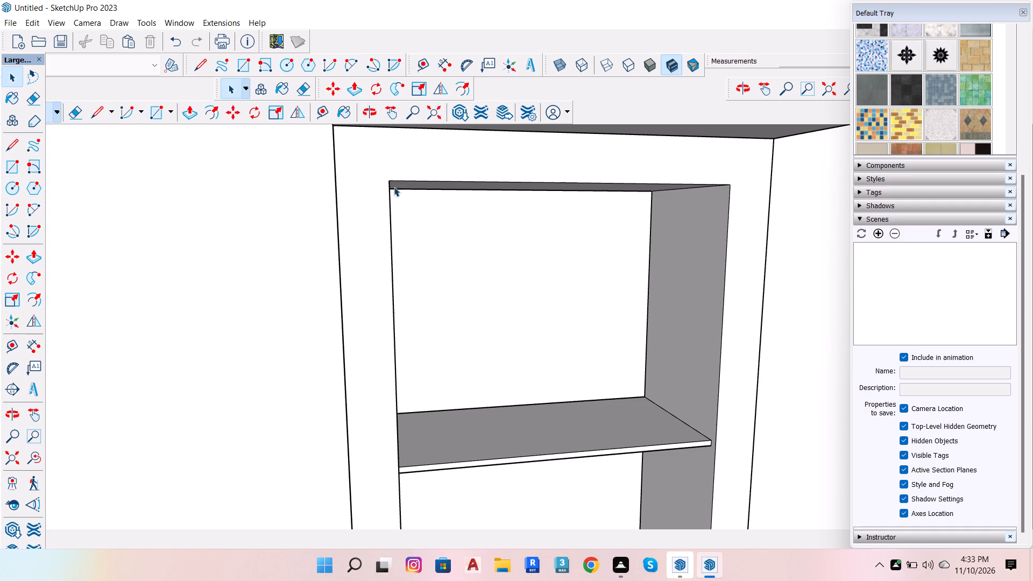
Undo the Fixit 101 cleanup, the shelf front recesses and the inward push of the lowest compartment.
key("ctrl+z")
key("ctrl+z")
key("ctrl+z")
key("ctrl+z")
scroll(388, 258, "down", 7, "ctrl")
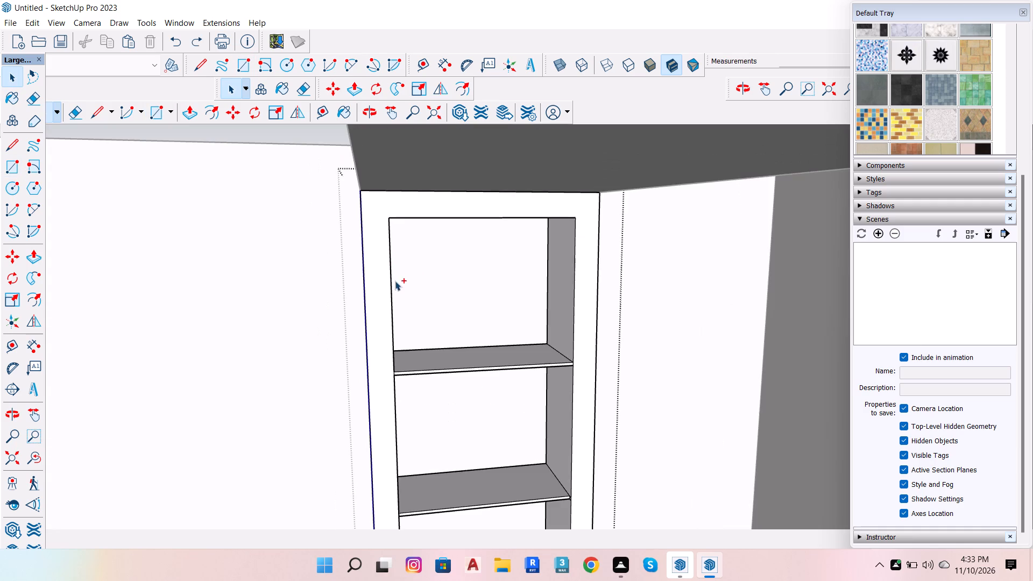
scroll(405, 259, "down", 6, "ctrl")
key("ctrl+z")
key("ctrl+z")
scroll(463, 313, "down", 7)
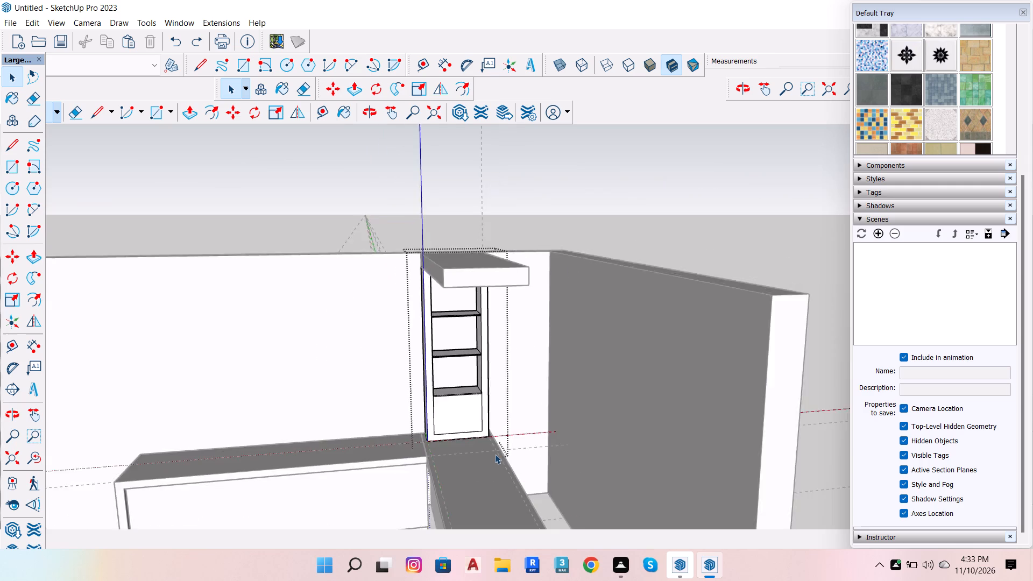
Push/Pull the tall block's lowest compartment face inward to match the depth of the compartment above it.
scroll(493, 455, "up", 6)
left_click(447, 381)
key("p")
left_click(447, 381)
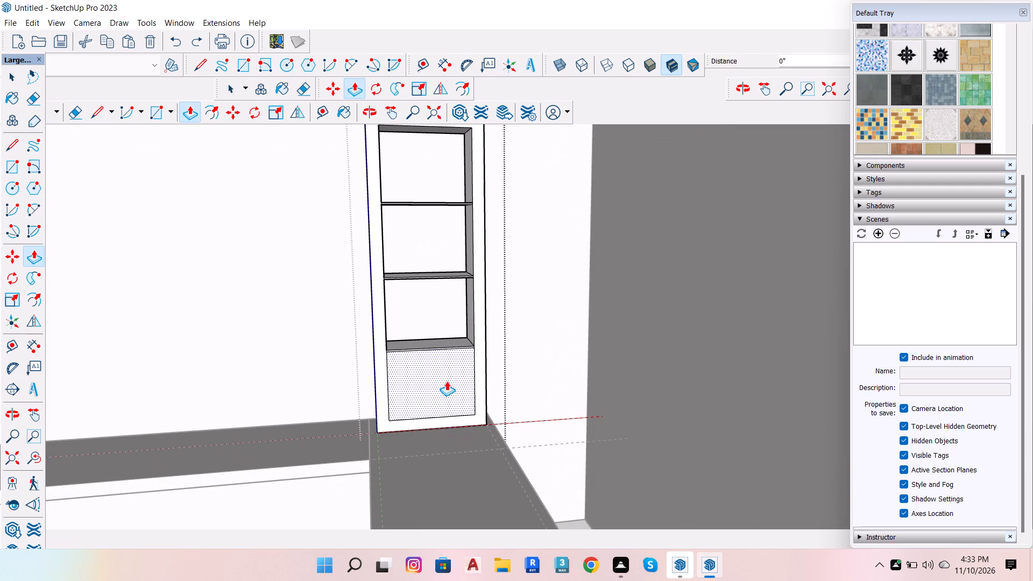
left_click(435, 325)
key("space")
Push/Pull the tall block's surrounding frame face 0.6" outward from the shelf fronts, and leave the group.
scroll(472, 375, "up", 7)
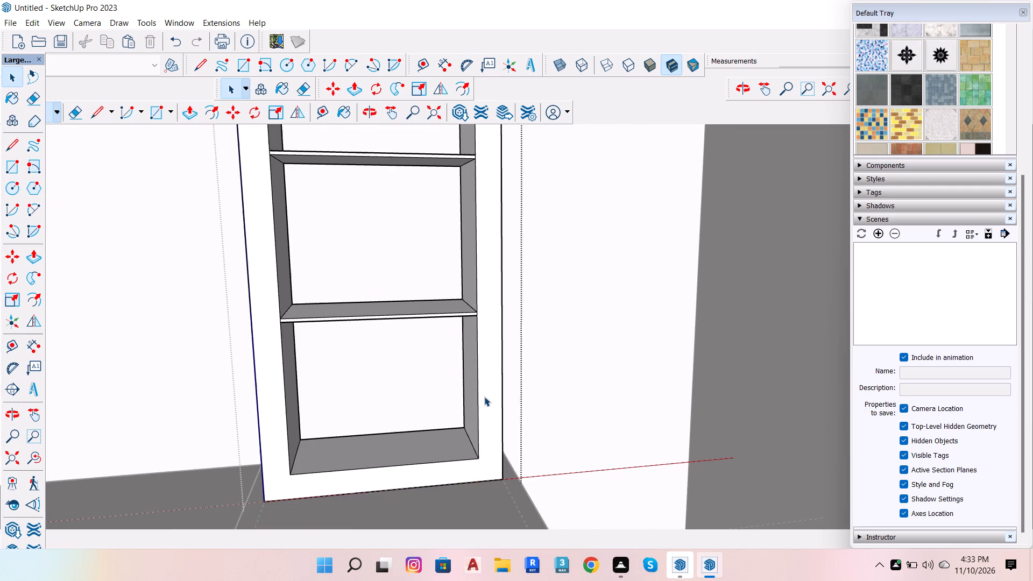
left_click(484, 396)
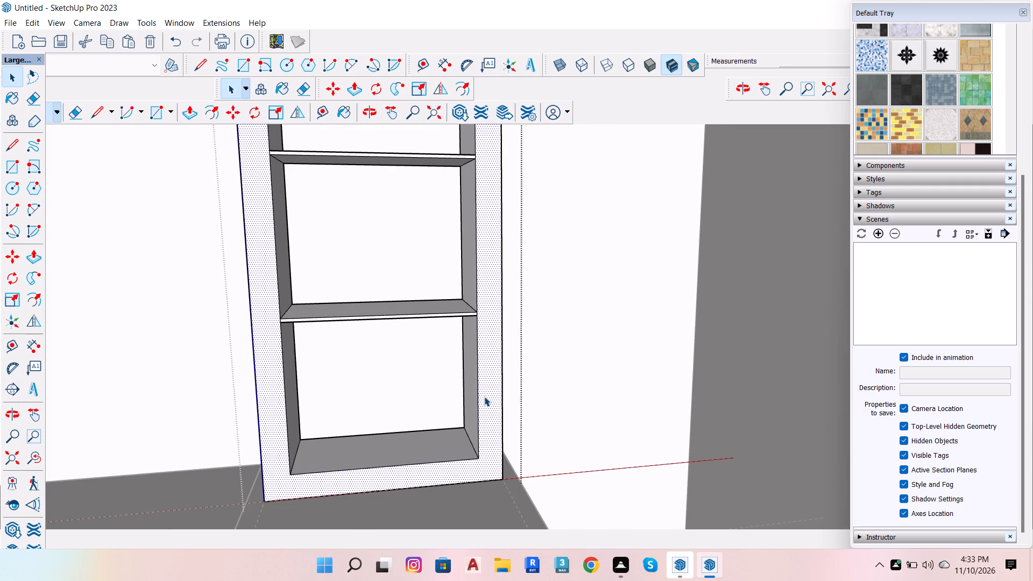
key("p")
left_click(484, 396)
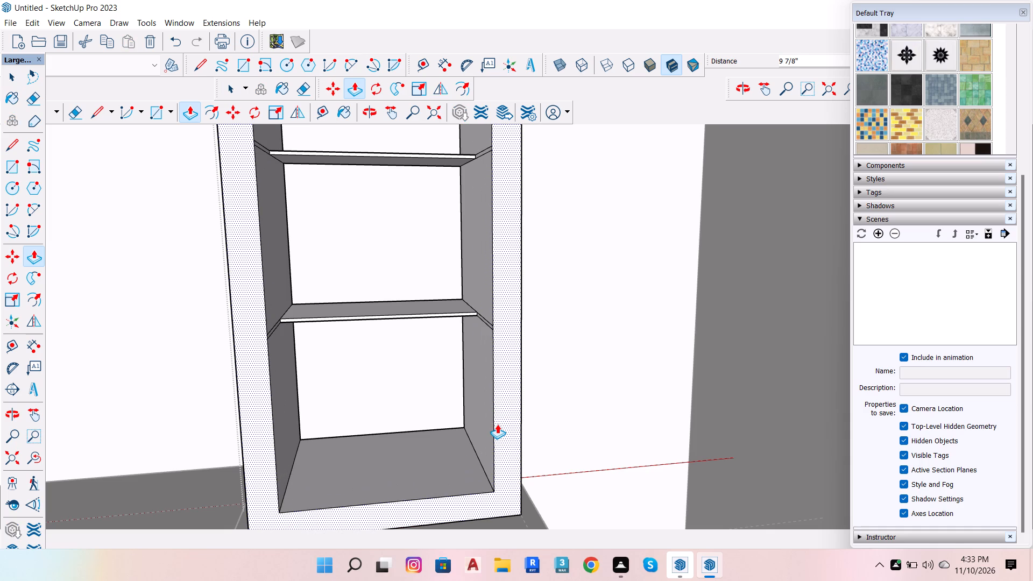
type(".6")
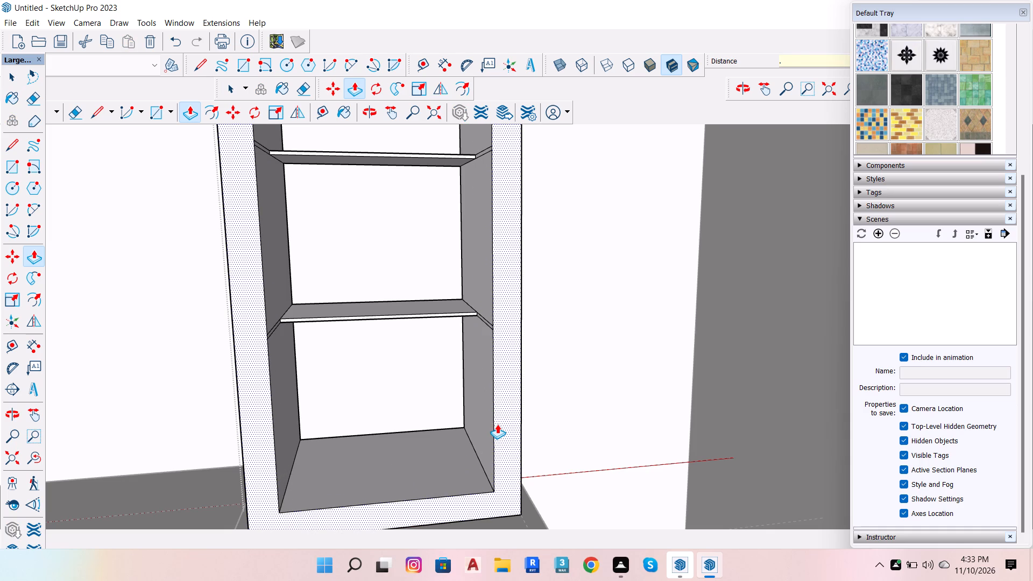
key("Return")
key("space")
scroll(296, 481, "down", 6)
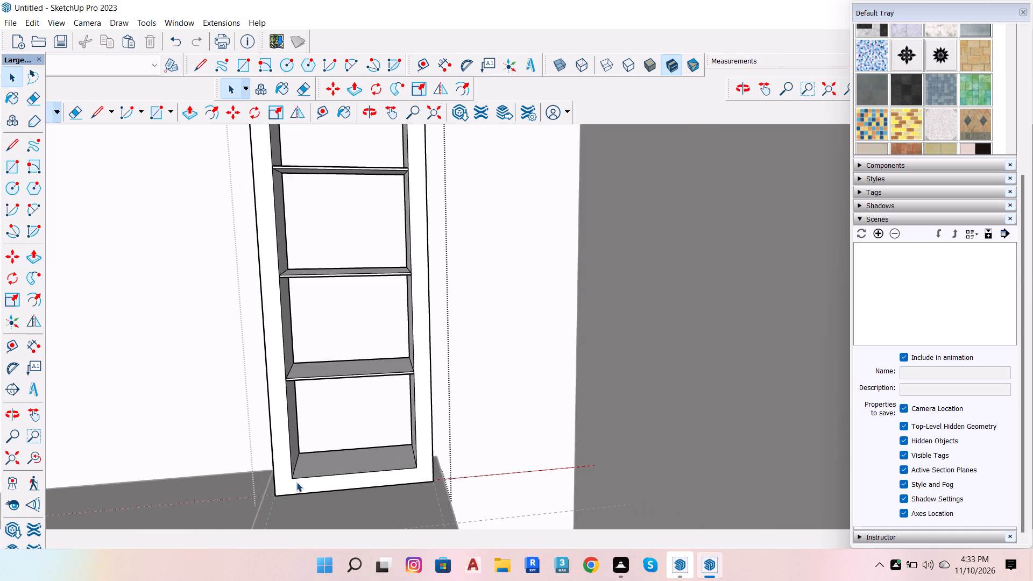
scroll(511, 415, "down", 13)
left_click(635, 289)
Run the Fixit 101 extension on the tall block to clean up its redundant edges and faces.
scroll(528, 438, "up", 9)
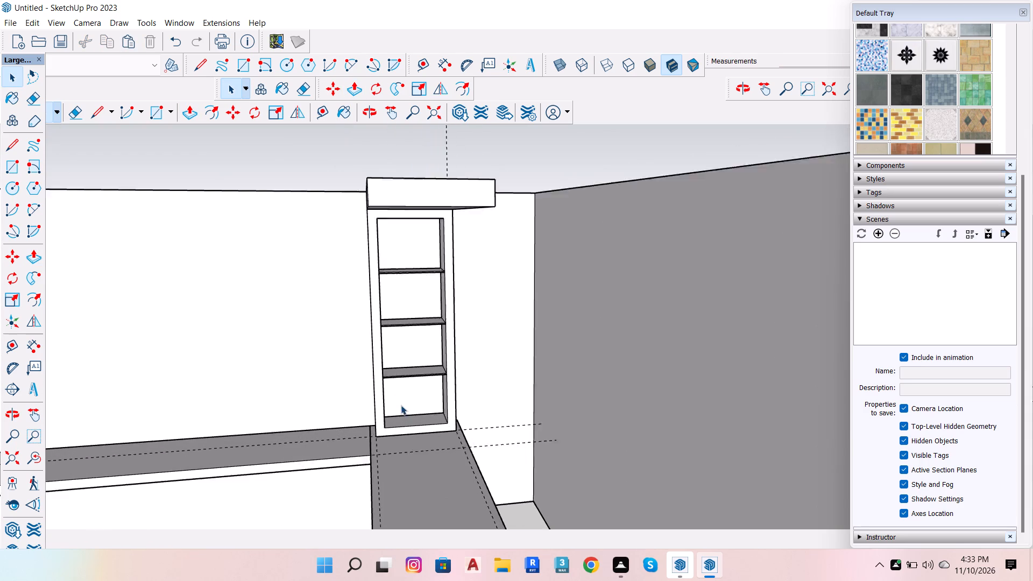
scroll(401, 405, "up", 8)
scroll(518, 352, "up", 4)
left_click(516, 351)
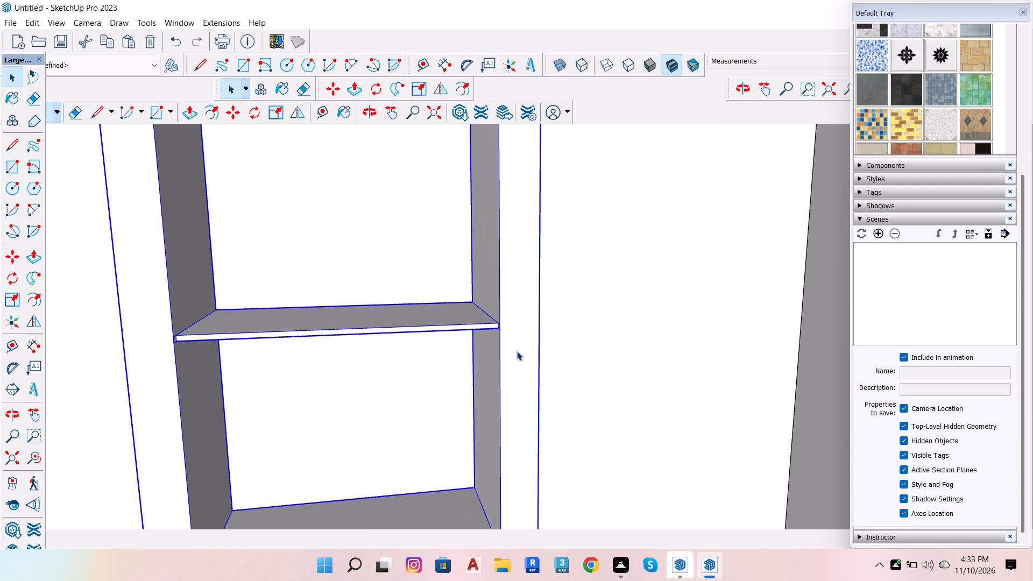
left_click(201, 23)
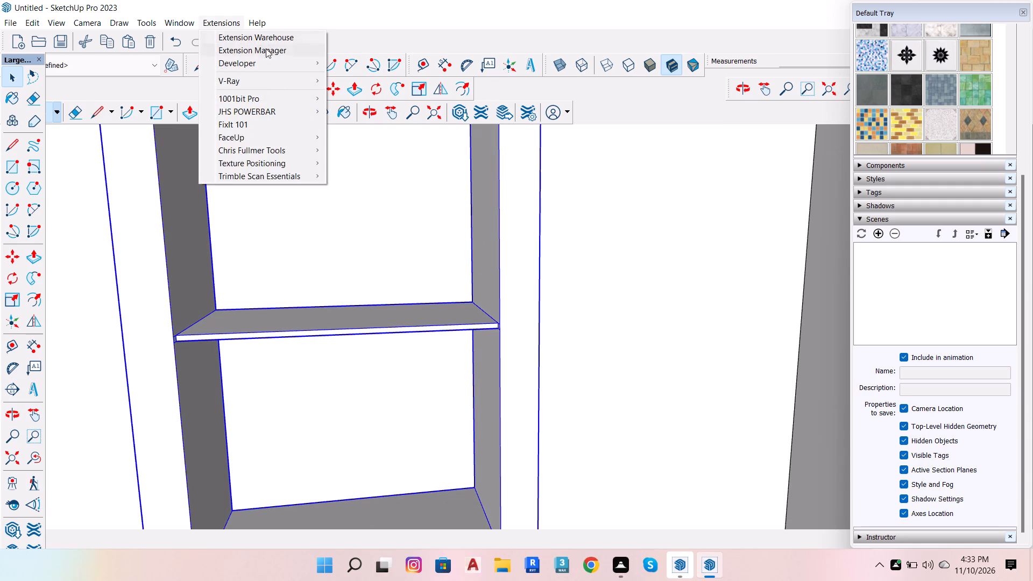
left_click(265, 125)
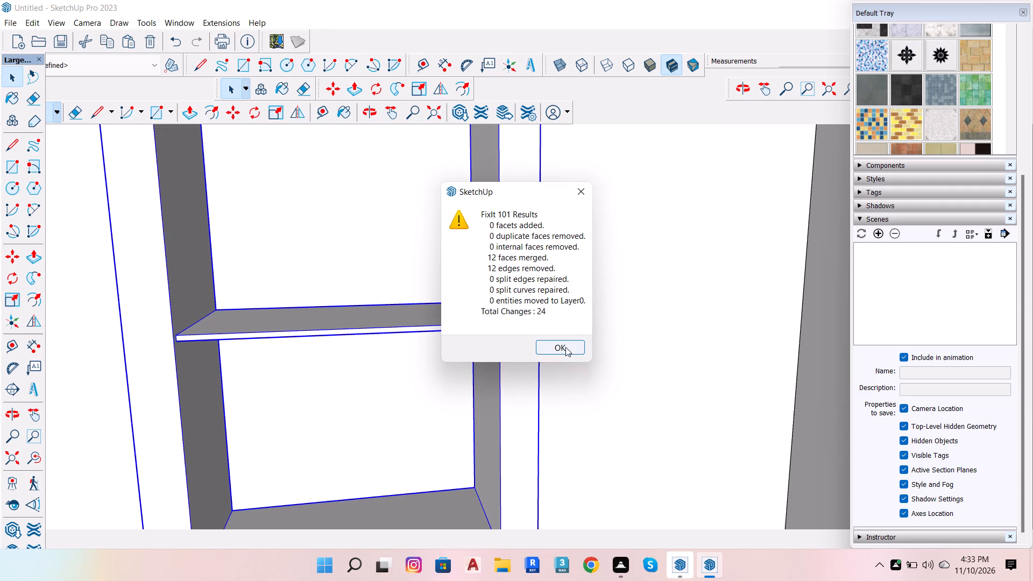
left_click(565, 346)
scroll(590, 299, "down", 8)
scroll(542, 319, "up", 7)
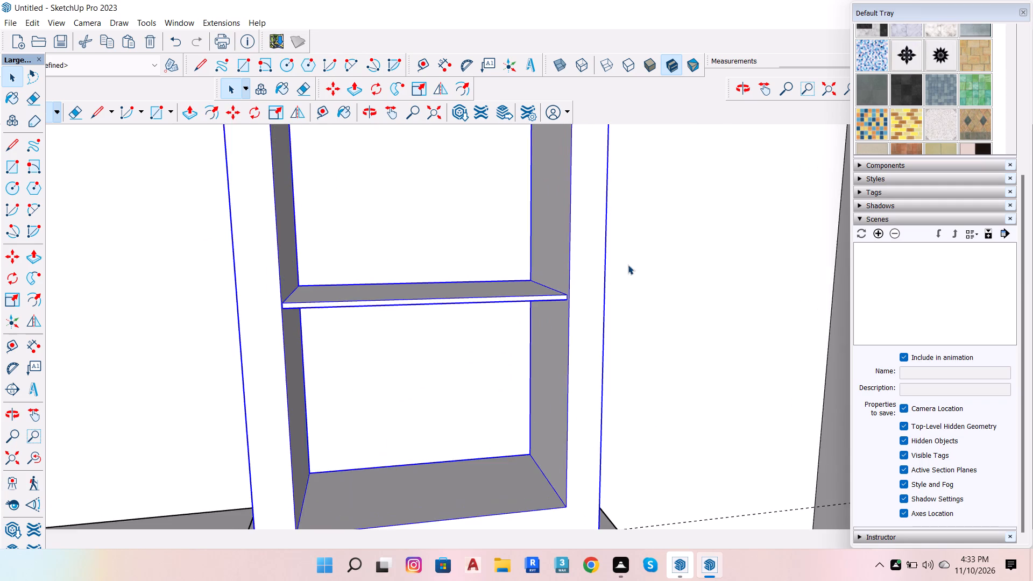
Examine the tall block's cleaned-up shelves and frame up close and within the whole room.
scroll(602, 277, "up", 7)
scroll(531, 341, "down", 16)
scroll(532, 354, "up", 1)
scroll(532, 354, "down", 9)
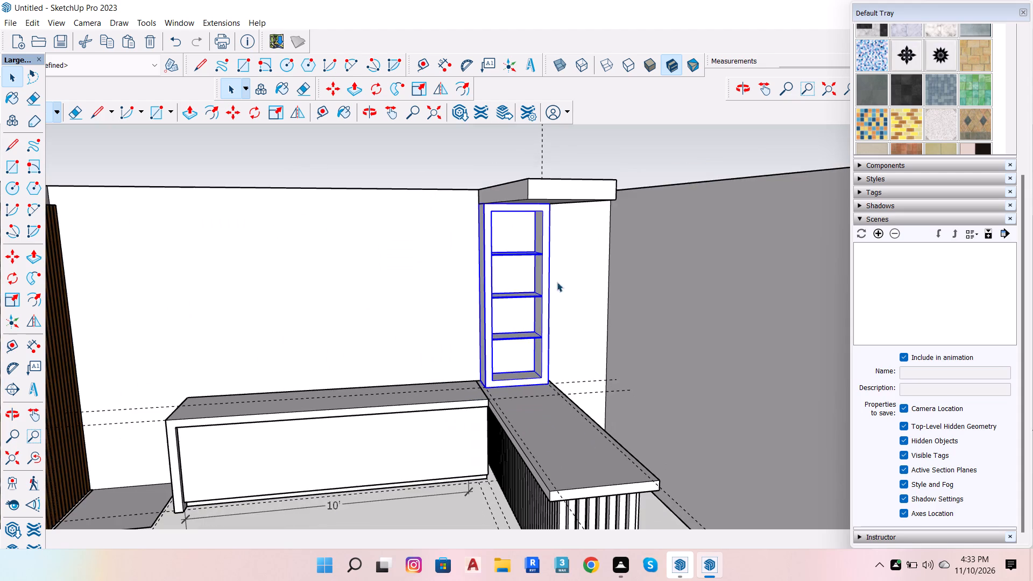
scroll(530, 173, "up", 6)
scroll(549, 233, "up", 8)
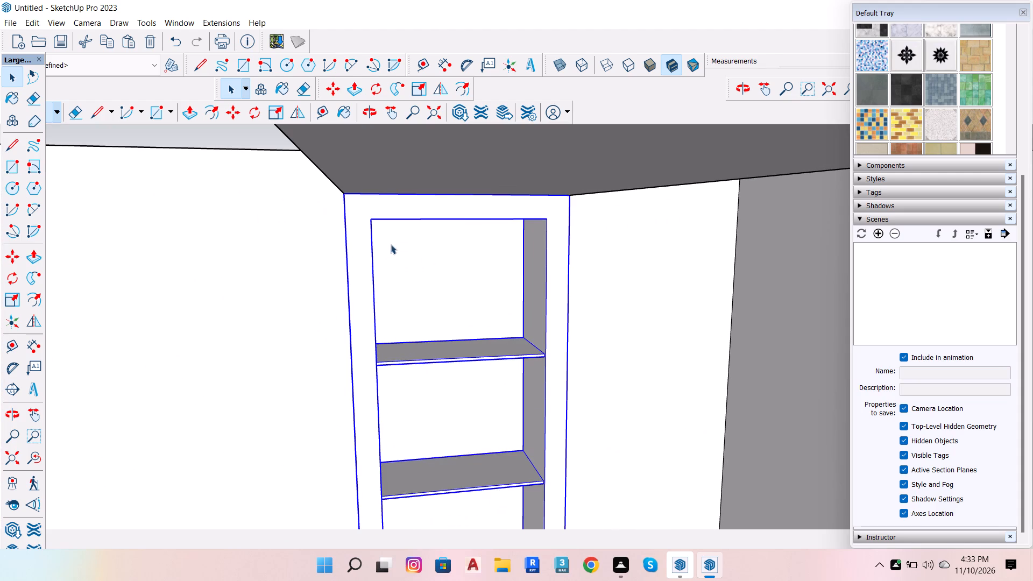
scroll(396, 251, "down", 7)
left_click(331, 176)
scroll(421, 289, "up", 6)
scroll(387, 184, "up", 4)
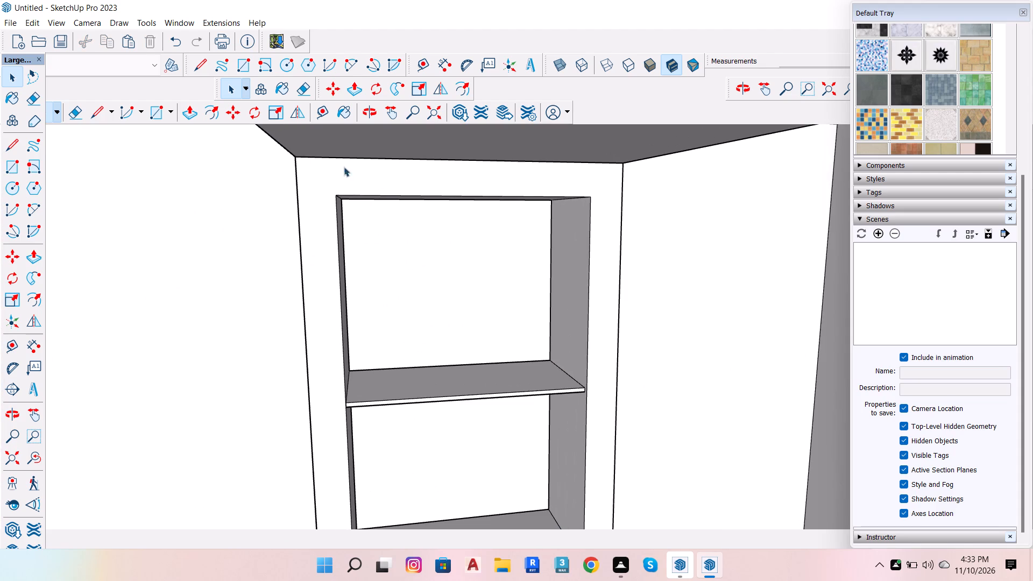
scroll(540, 312, "down", 17)
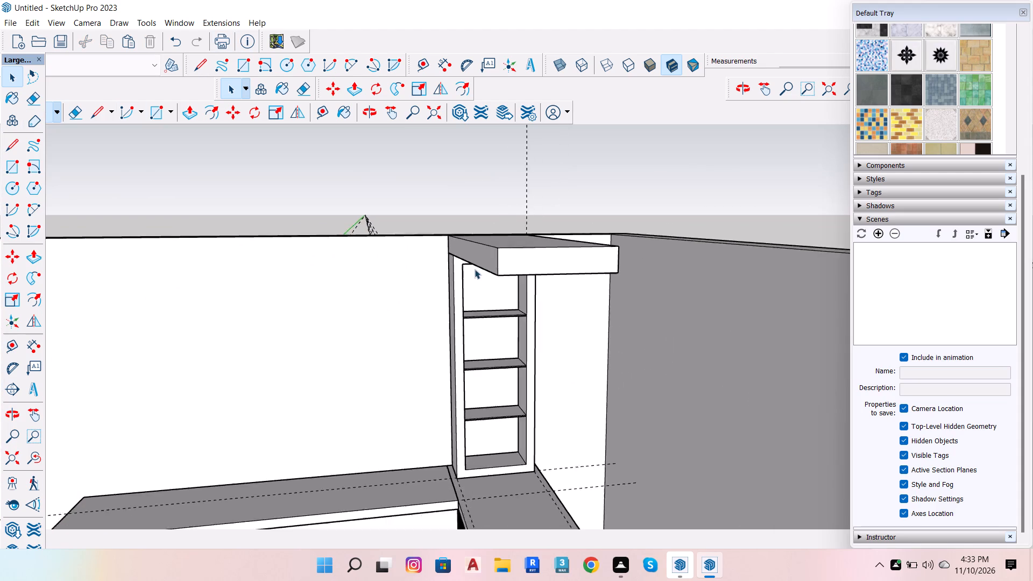
scroll(475, 269, "down", 2)
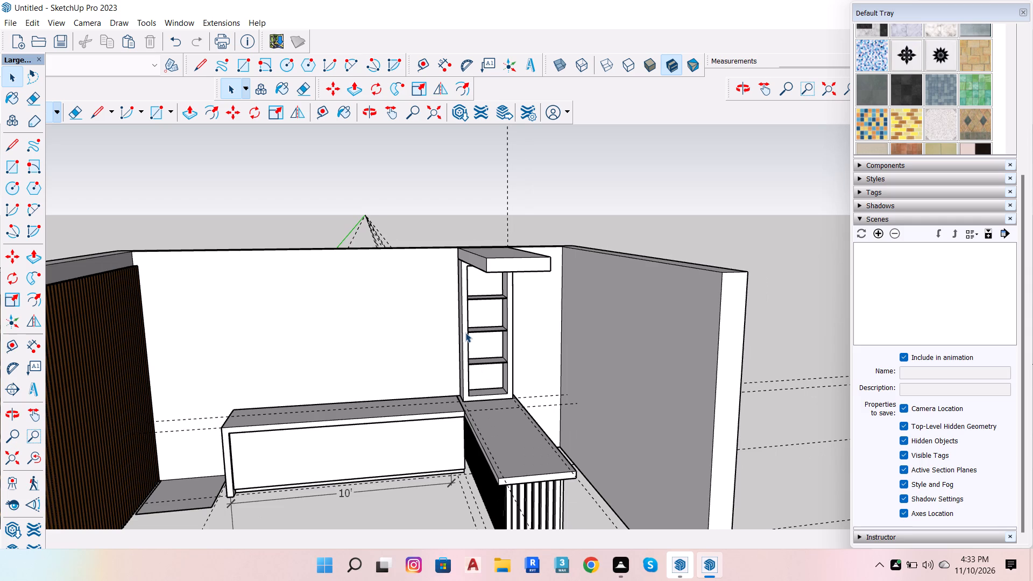
scroll(492, 322, "down", 7)
scroll(477, 382, "up", 6)
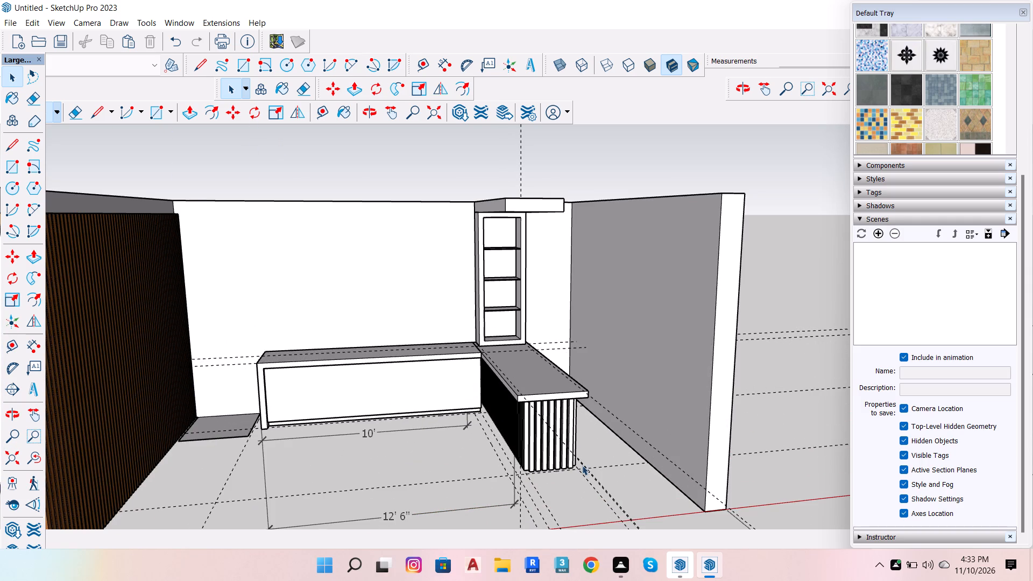
scroll(500, 351, "down", 4)
scroll(512, 373, "up", 6)
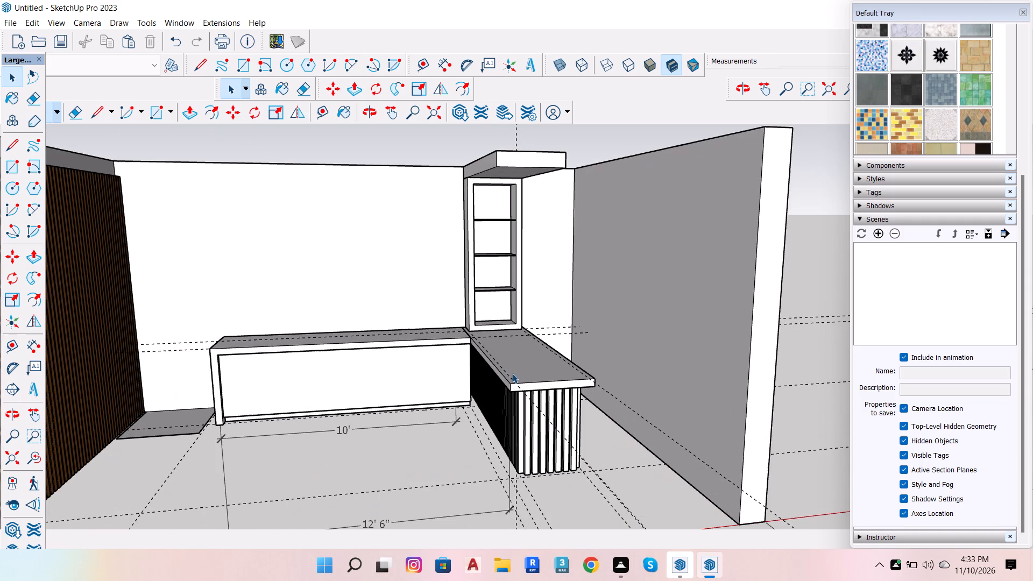
Delete all construction guides from the model.
left_click(49, 19)
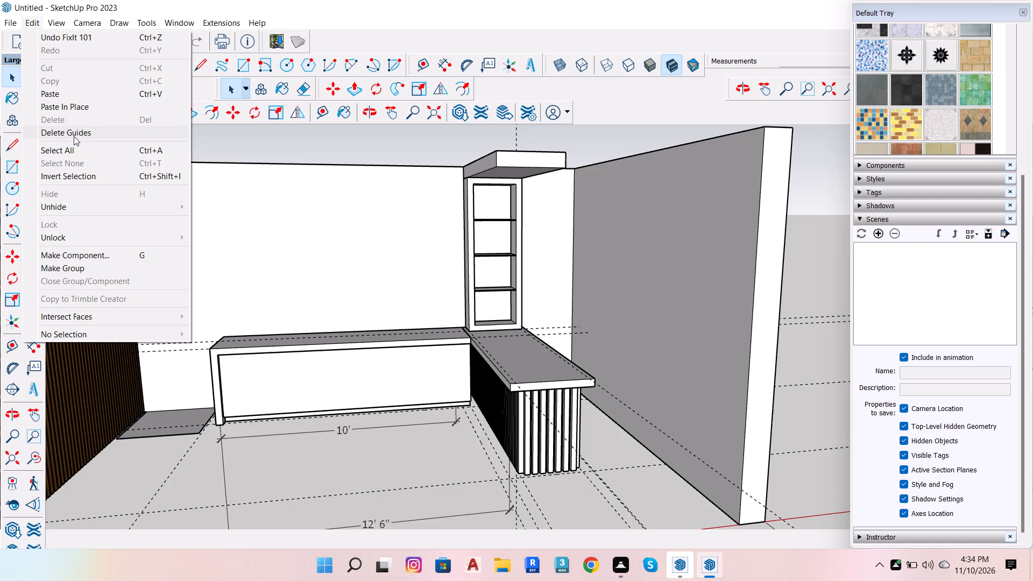
left_click(74, 136)
Open a vertical slat on the end of the projecting counter for editing and select its front face with its edges.
scroll(609, 338, "up", 6)
scroll(424, 258, "up", 2)
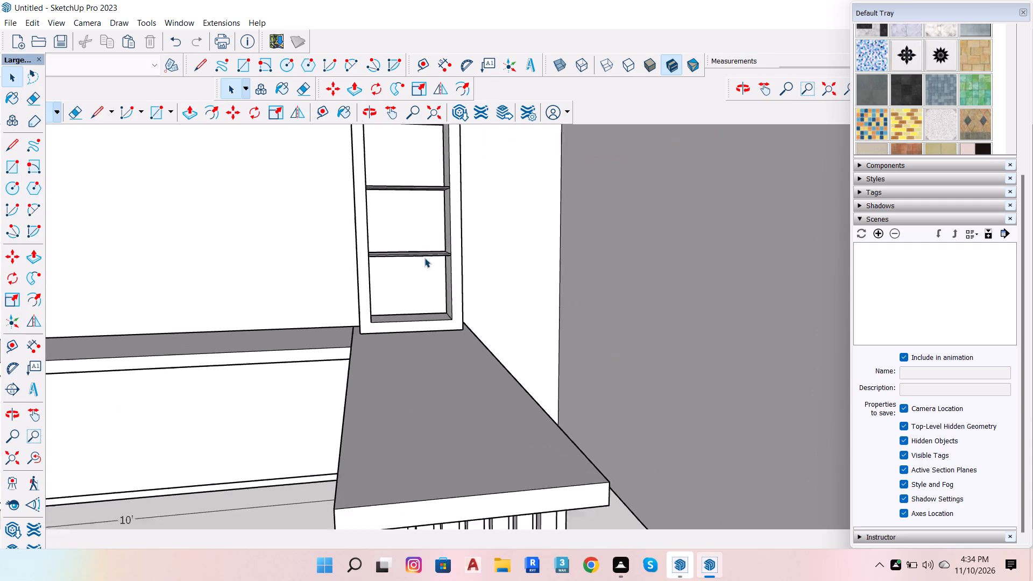
scroll(424, 258, "up", 3)
scroll(429, 261, "down", 7)
scroll(477, 304, "down", 7)
scroll(461, 358, "up", 7)
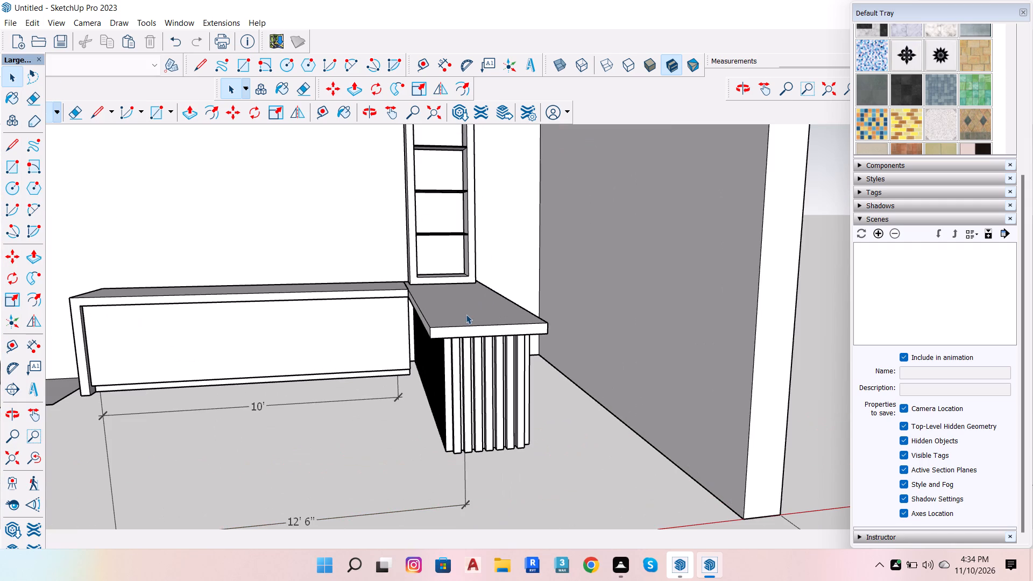
left_click(466, 314)
scroll(466, 314, "up", 5)
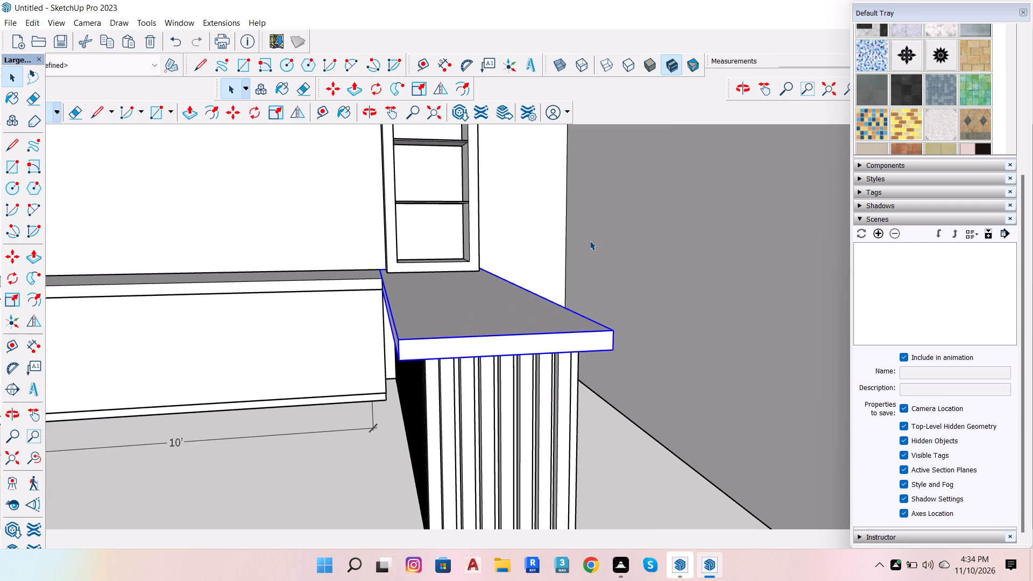
scroll(534, 208, "down", 6)
scroll(484, 367, "up", 7)
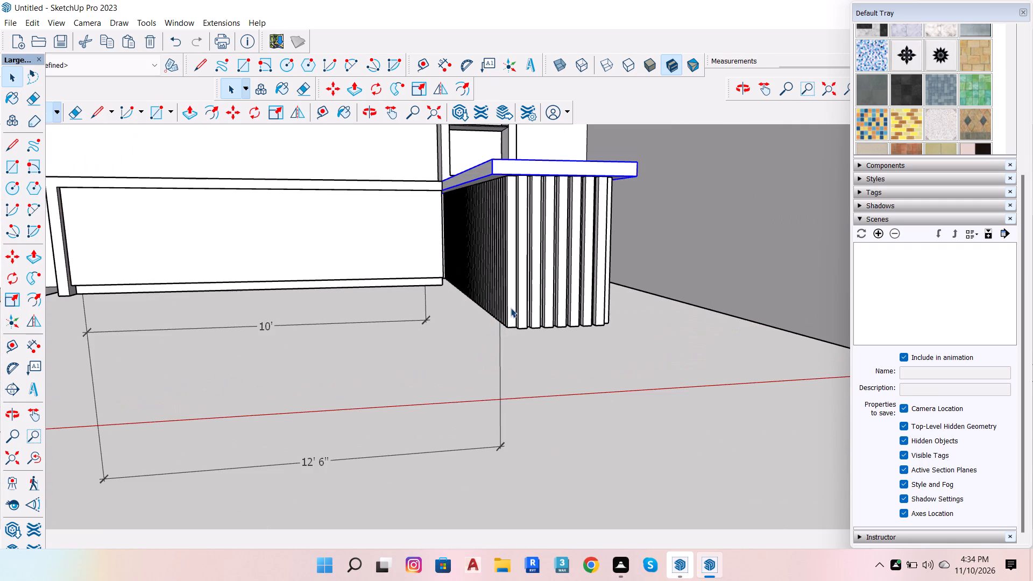
key("space")
key("space")
double_click(513, 384)
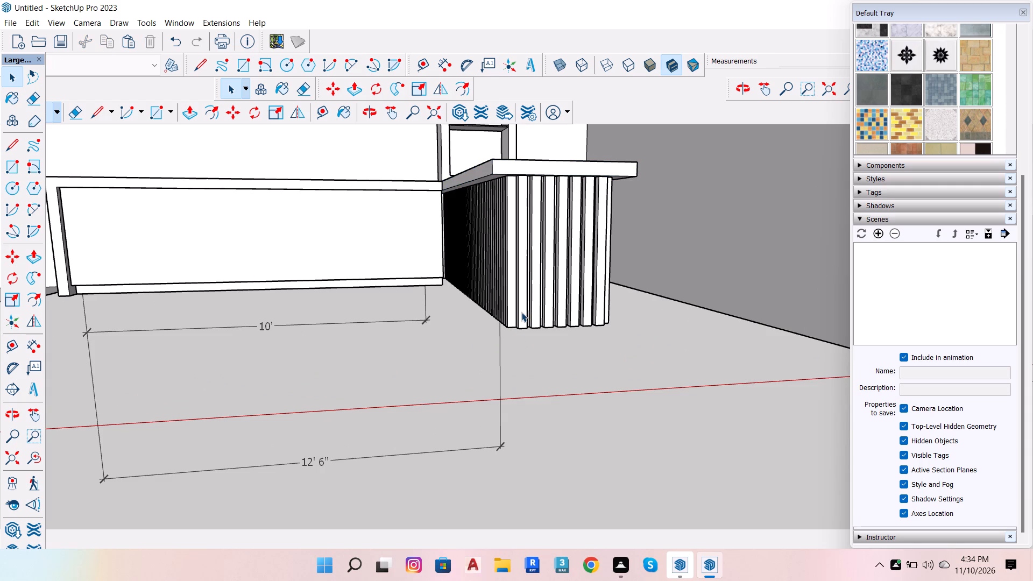
triple_click(521, 312)
left_click(521, 312)
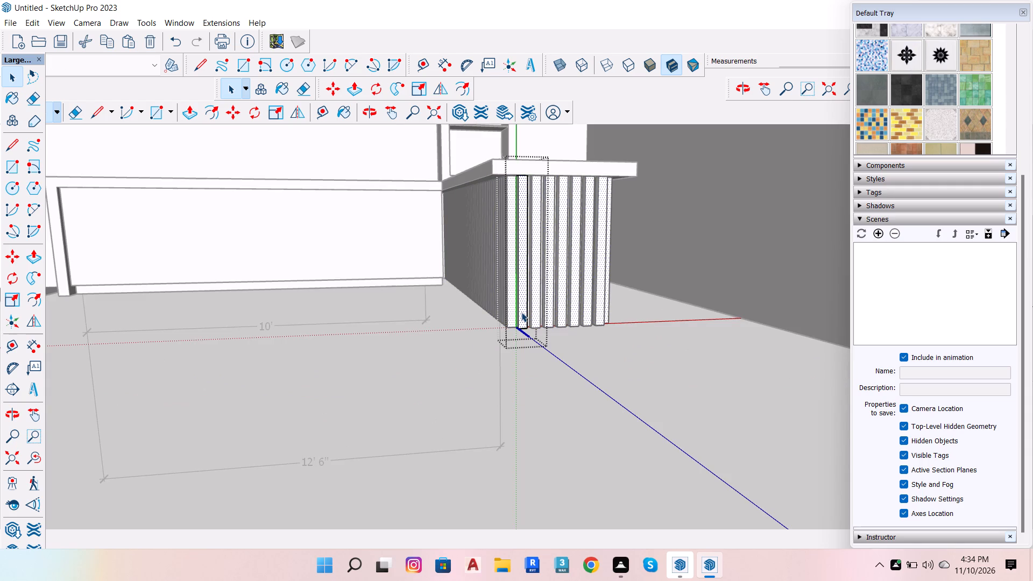
double_click(521, 312)
Close and reopen the Default Tray, collapse the Scenes section, and switch the Materials library from Tile to Wood.
scroll(936, 60, "up", 7)
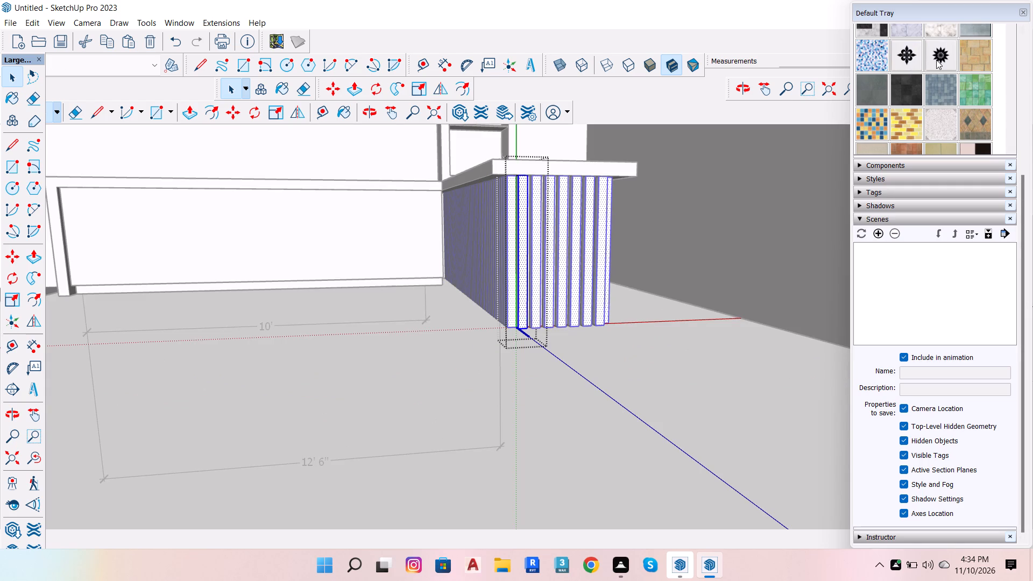
scroll(937, 62, "up", 7)
scroll(937, 137, "down", 15)
scroll(937, 157, "up", 6)
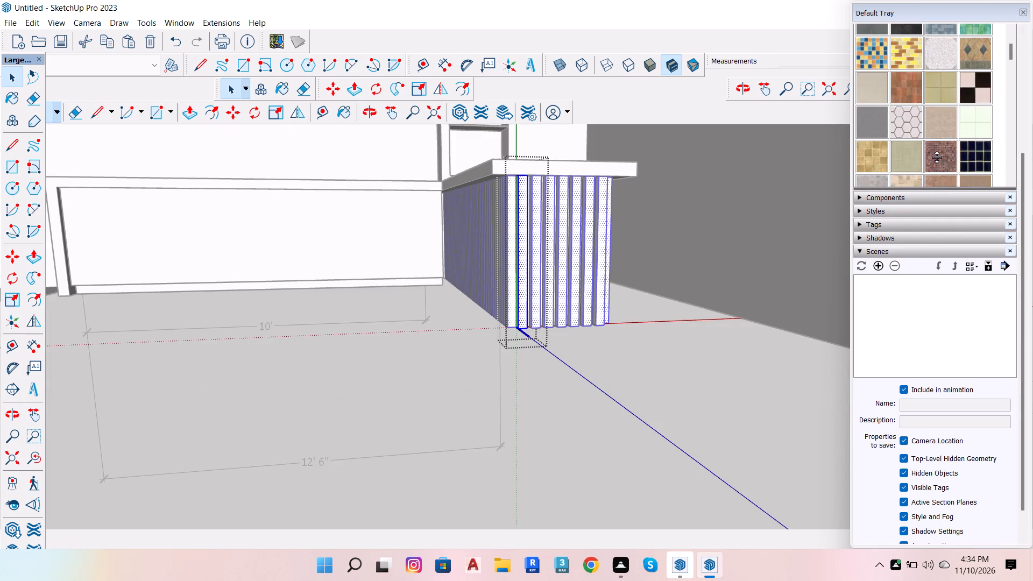
scroll(918, 67, "up", 17)
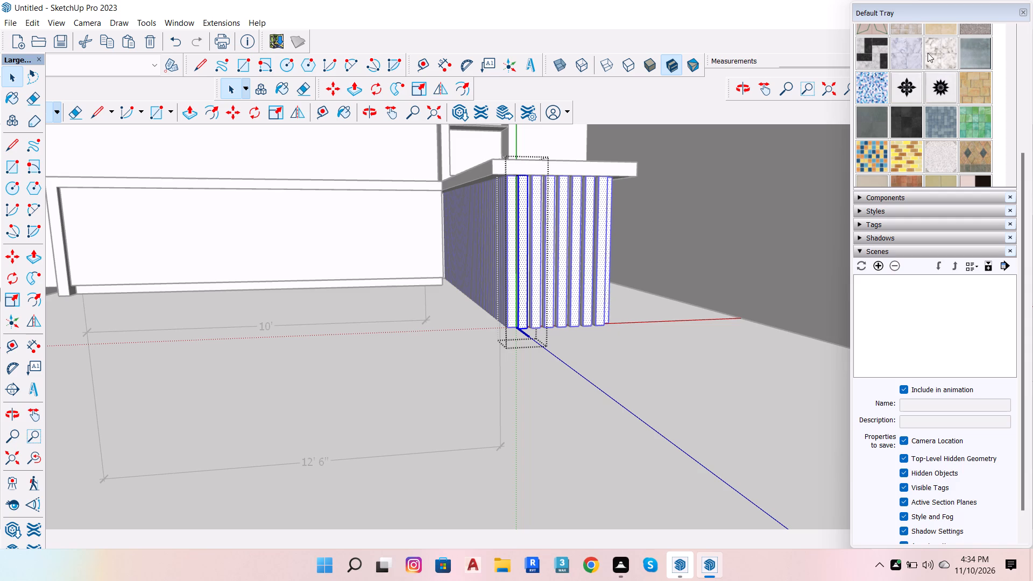
left_click(1025, 12)
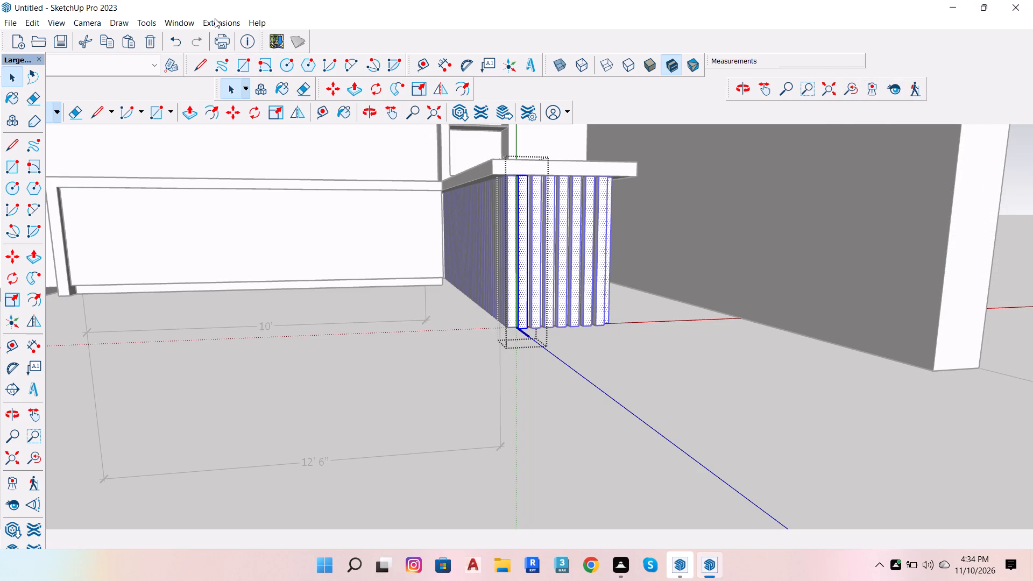
left_click(180, 23)
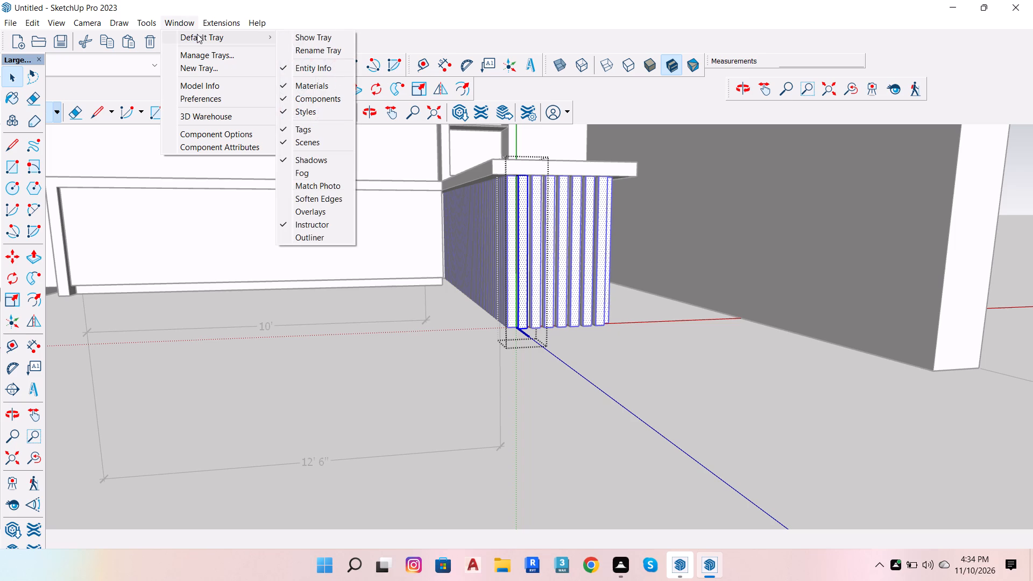
left_click(197, 34)
left_click(332, 38)
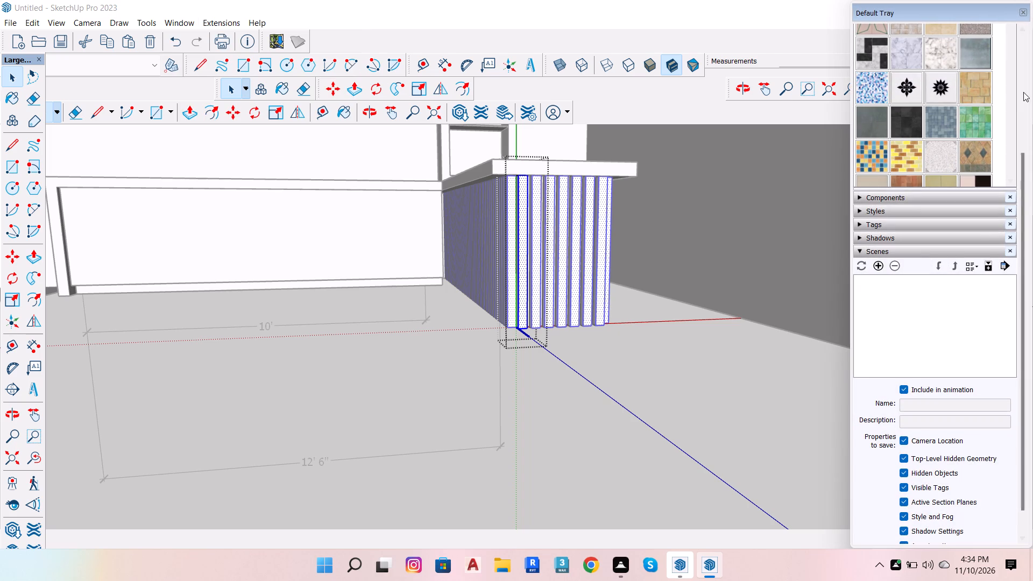
scroll(995, 96, "up", 8)
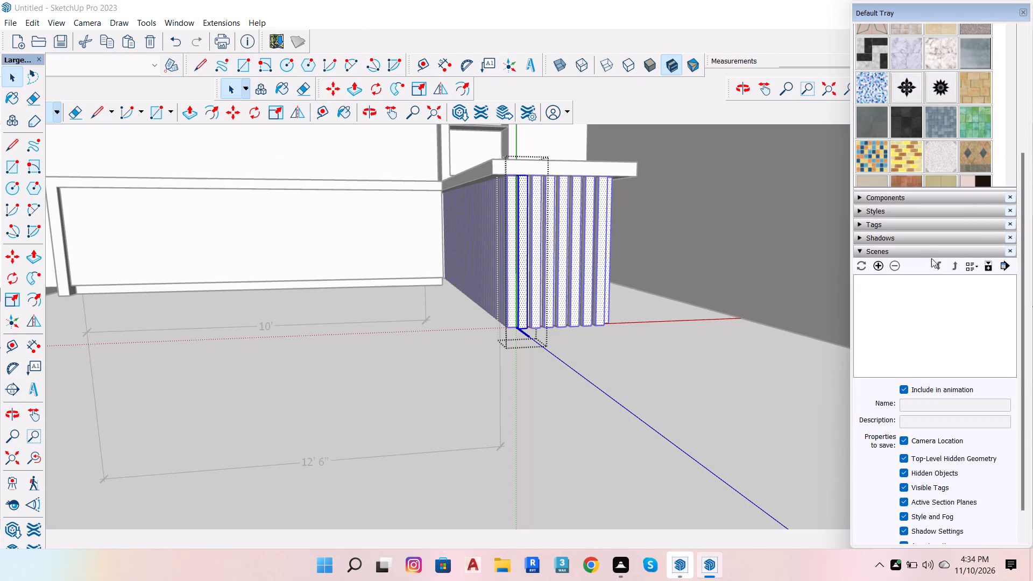
left_click(929, 256)
scroll(929, 144, "down", 4)
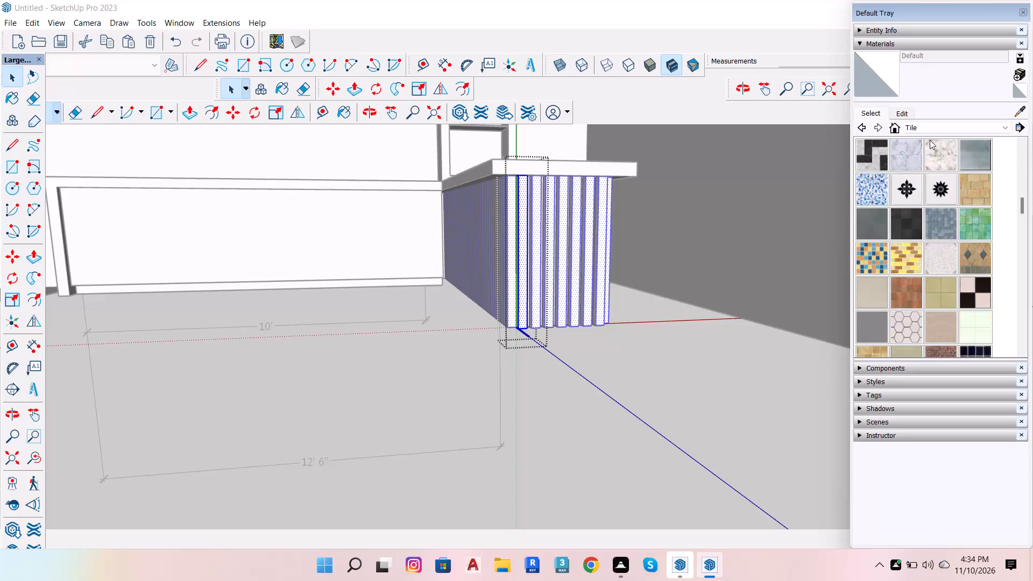
left_click(929, 126)
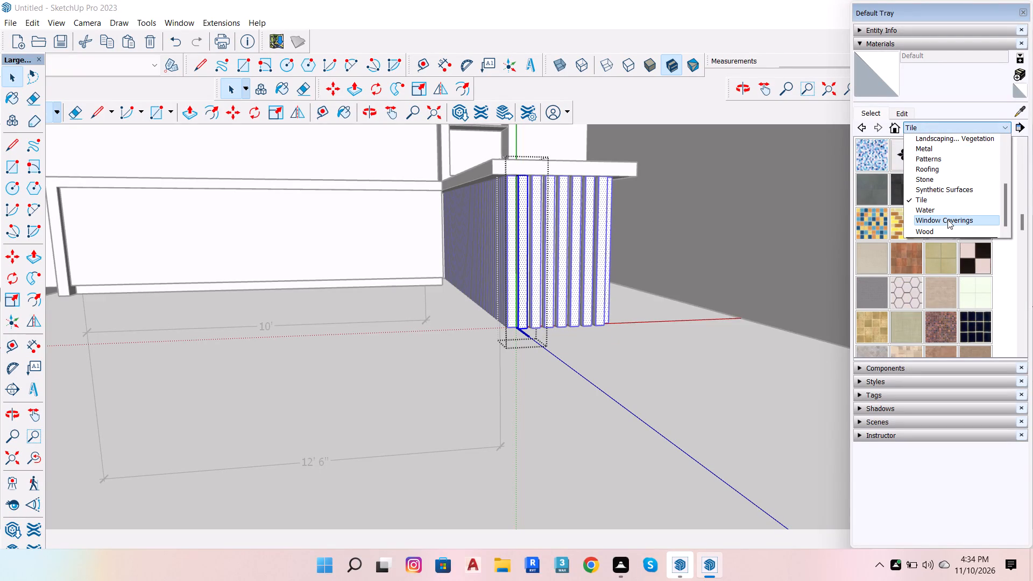
scroll(947, 219, "up", 4)
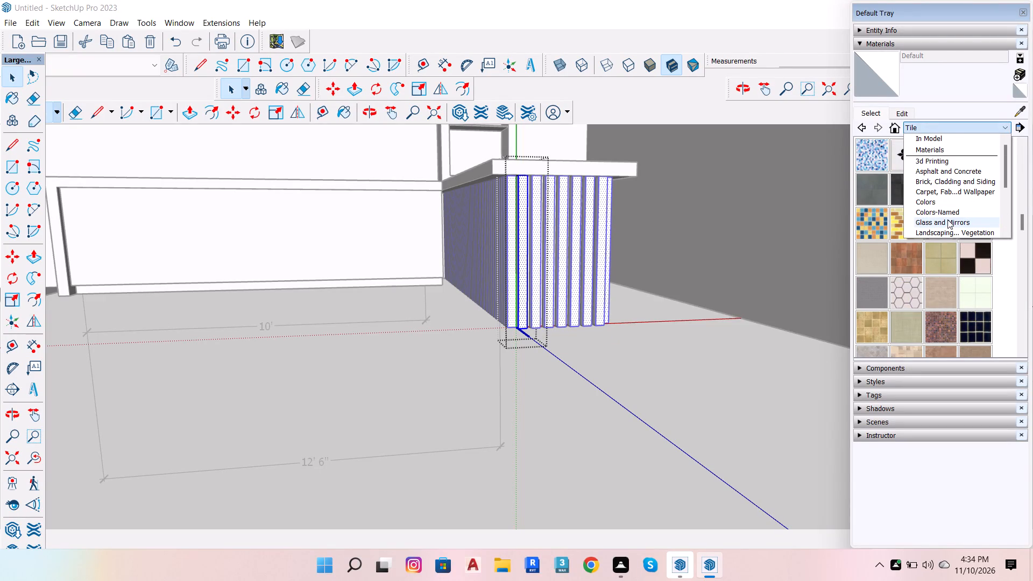
scroll(947, 219, "down", 5)
left_click(934, 232)
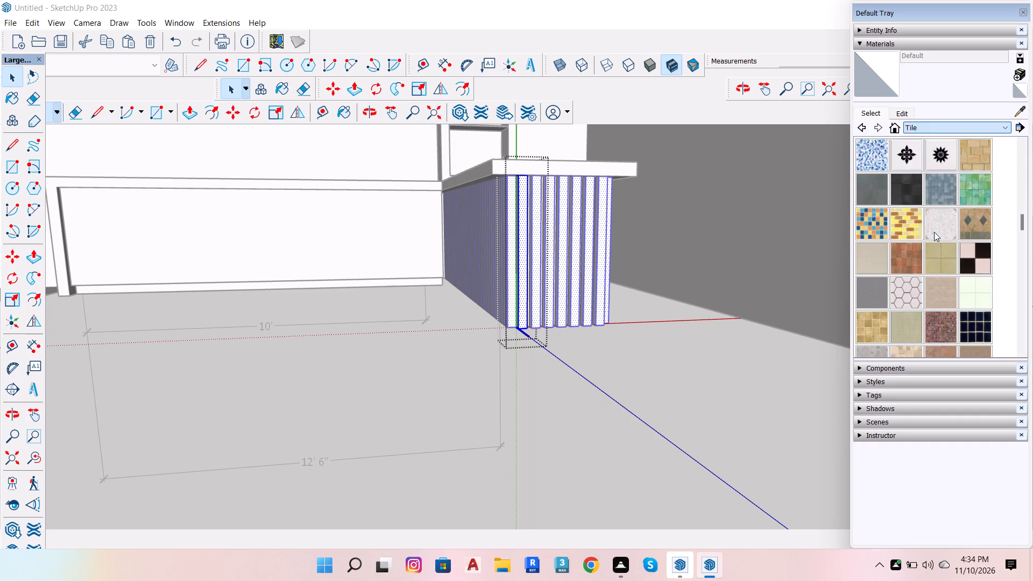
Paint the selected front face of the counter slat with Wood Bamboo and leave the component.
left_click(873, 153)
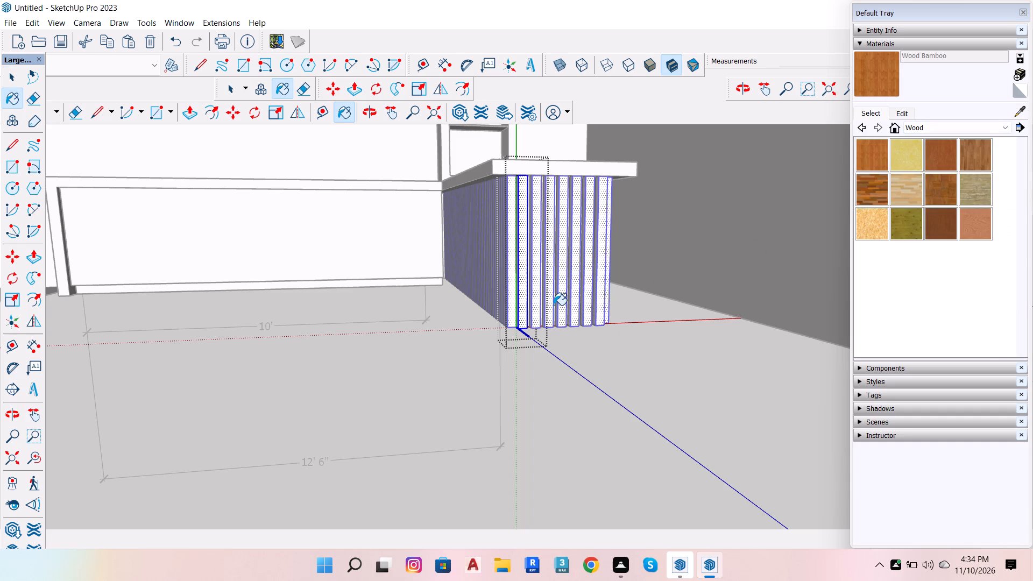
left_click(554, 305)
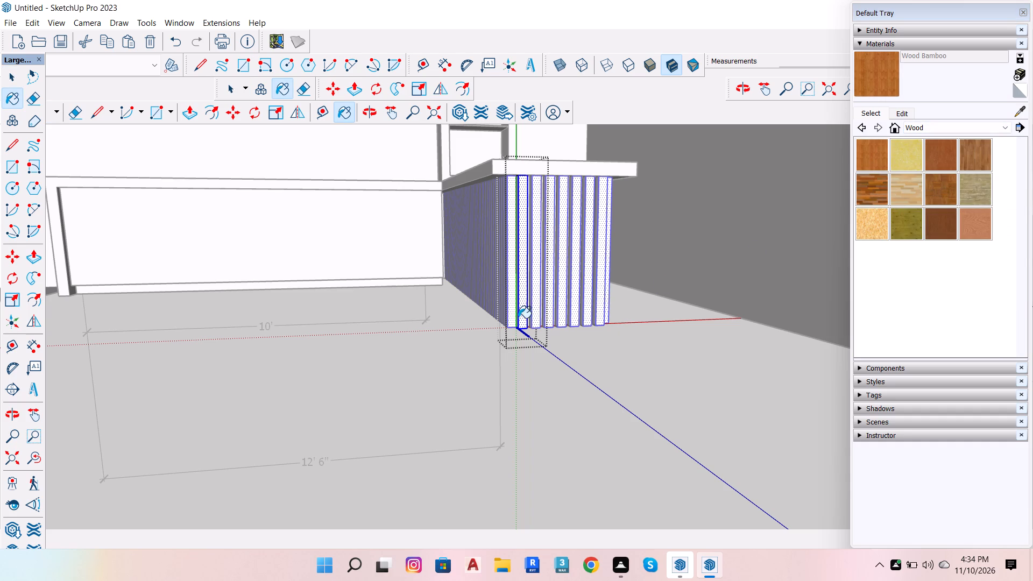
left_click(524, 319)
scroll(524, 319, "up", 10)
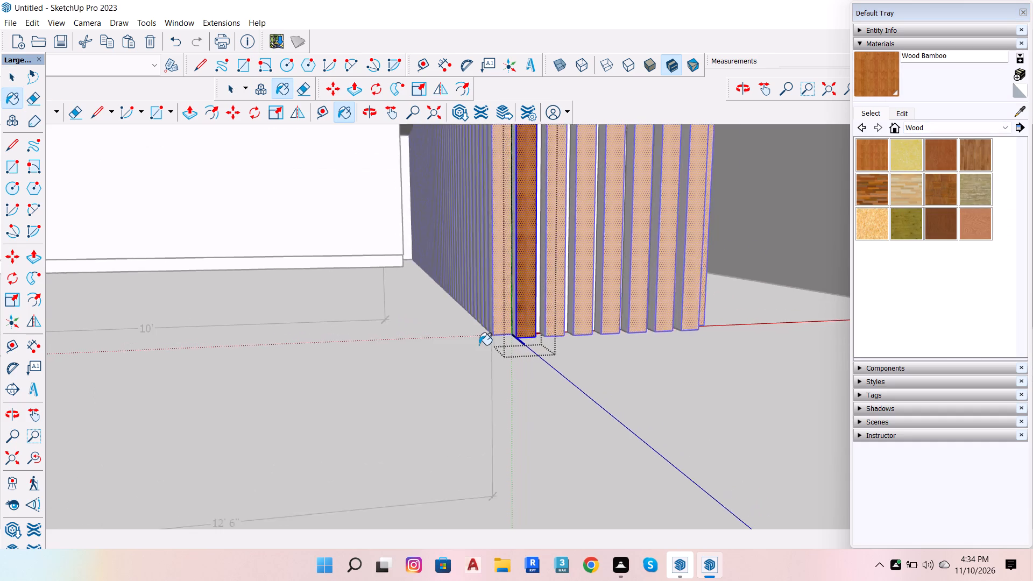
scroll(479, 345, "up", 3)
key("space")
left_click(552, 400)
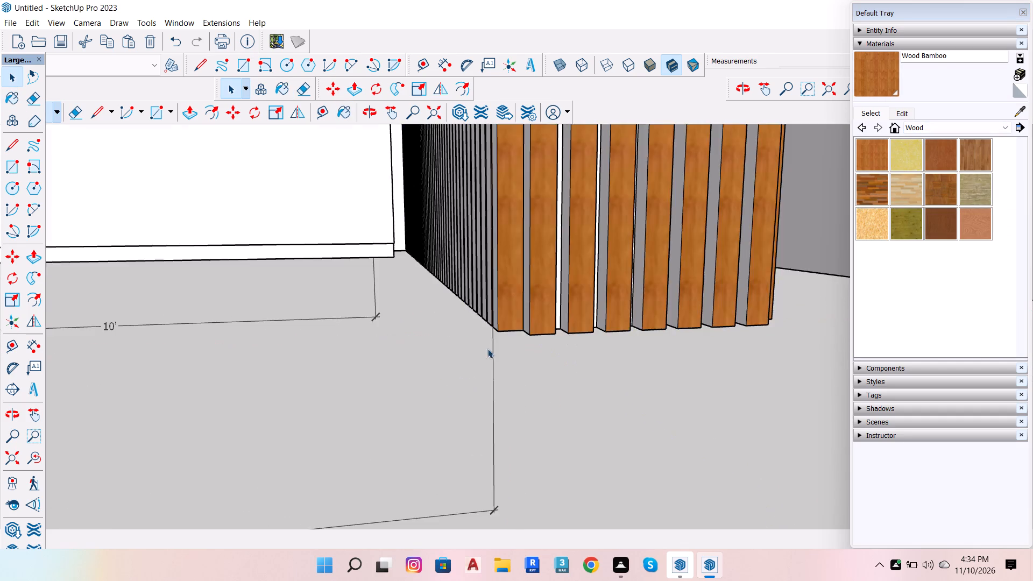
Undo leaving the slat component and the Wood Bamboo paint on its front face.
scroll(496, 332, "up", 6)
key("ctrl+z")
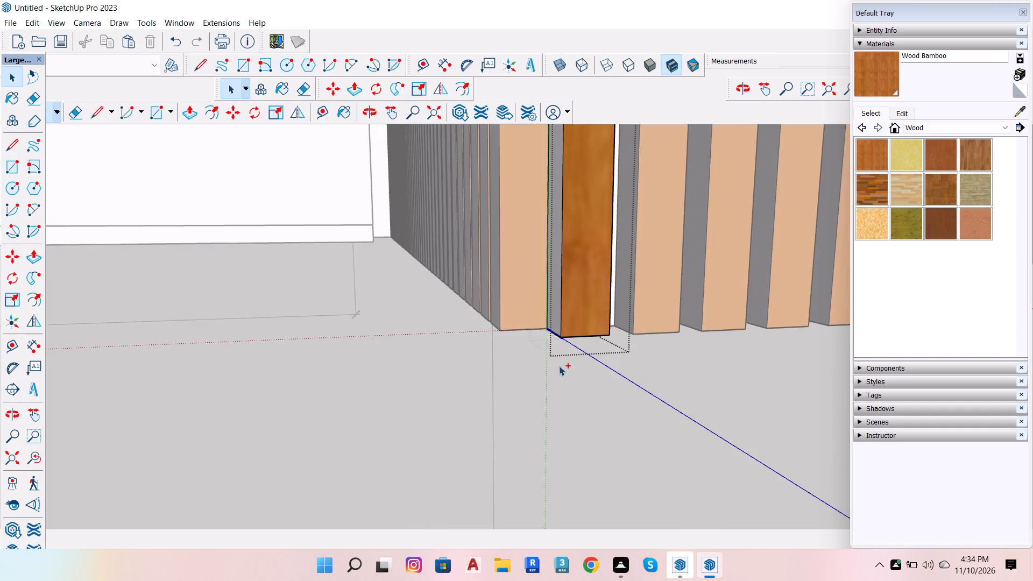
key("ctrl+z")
Select all faces of the counter slat, paint them with Wood Bamboo, and leave the component.
double_click(593, 285)
left_click(593, 285)
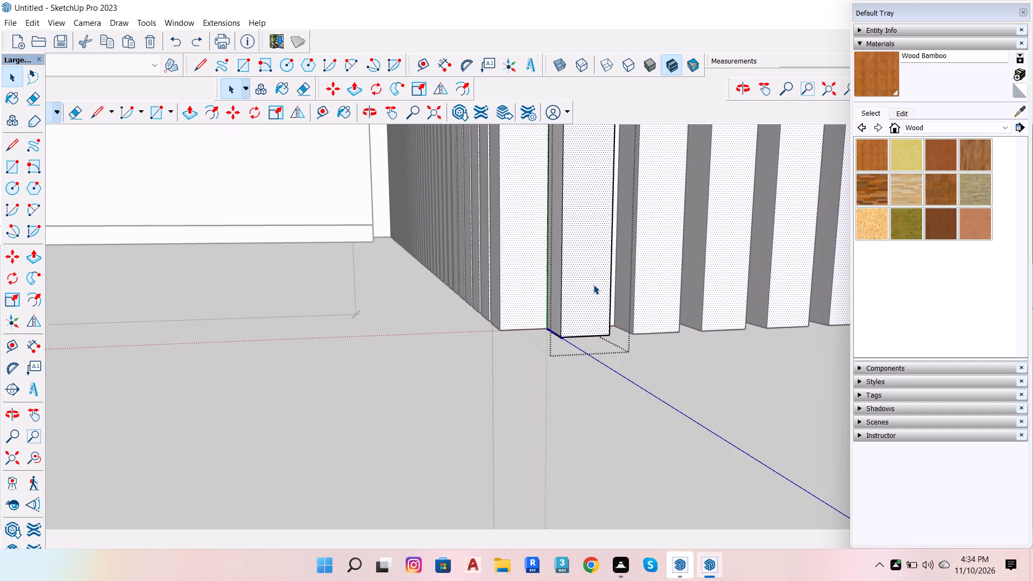
double_click(593, 285)
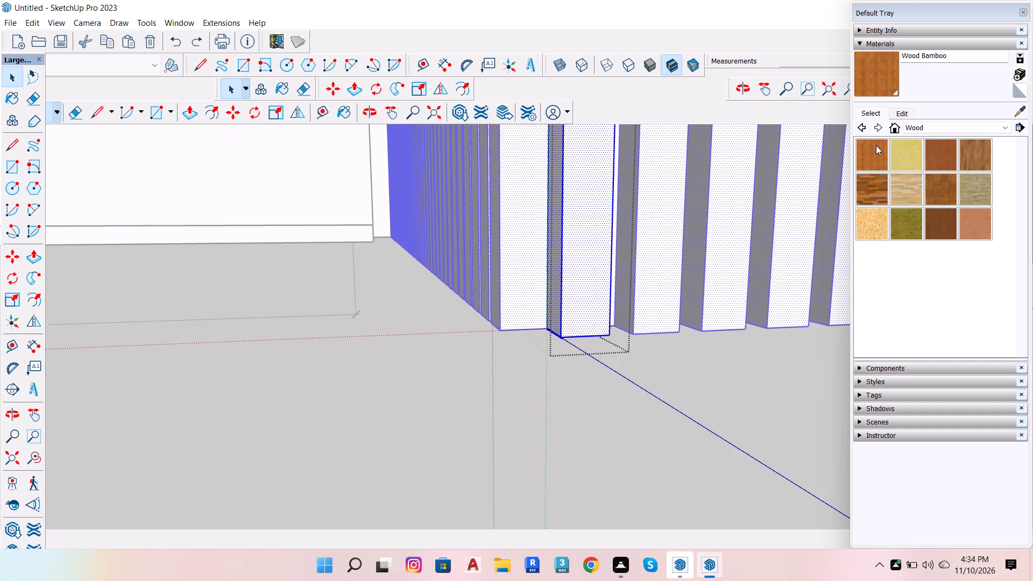
left_click(876, 145)
left_click(606, 287)
key("space")
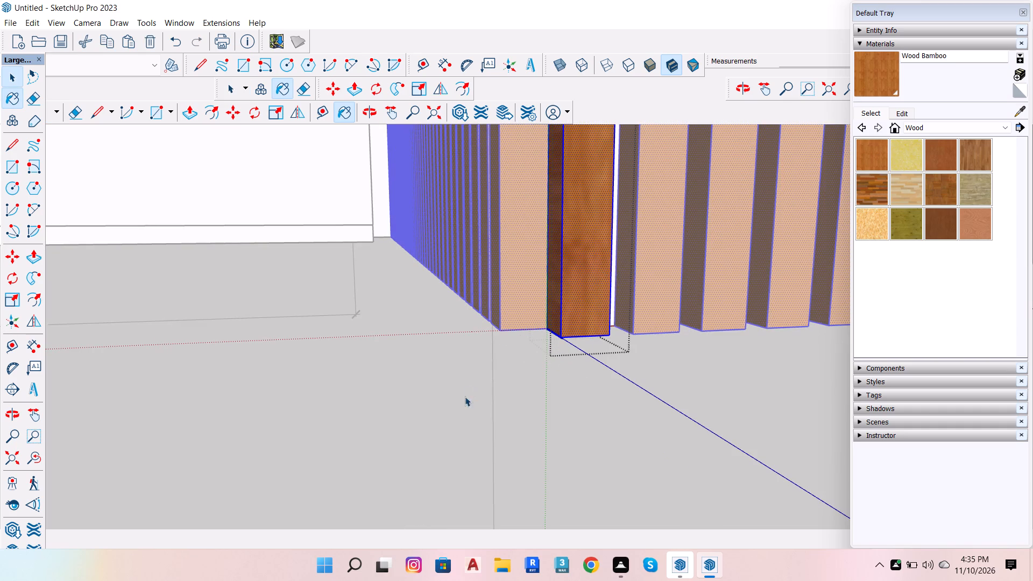
scroll(477, 414, "down", 6)
double_click(478, 417)
scroll(478, 417, "down", 8)
scroll(611, 419, "down", 7)
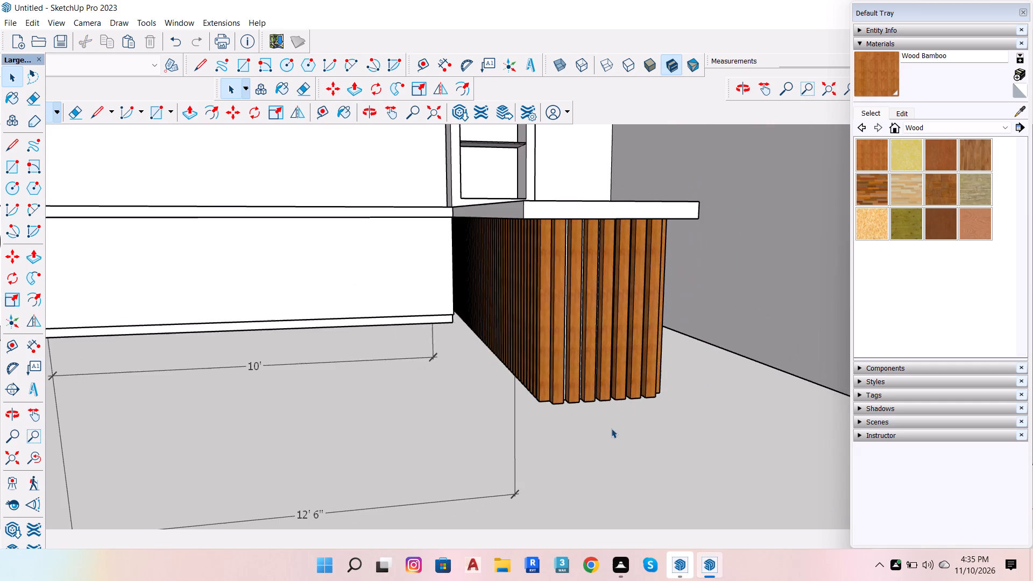
Move the front slat at the counter end's inner corner slightly away from the adjoining slat, leaving a narrow gap.
scroll(592, 249, "up", 13)
scroll(168, 298, "down", 6)
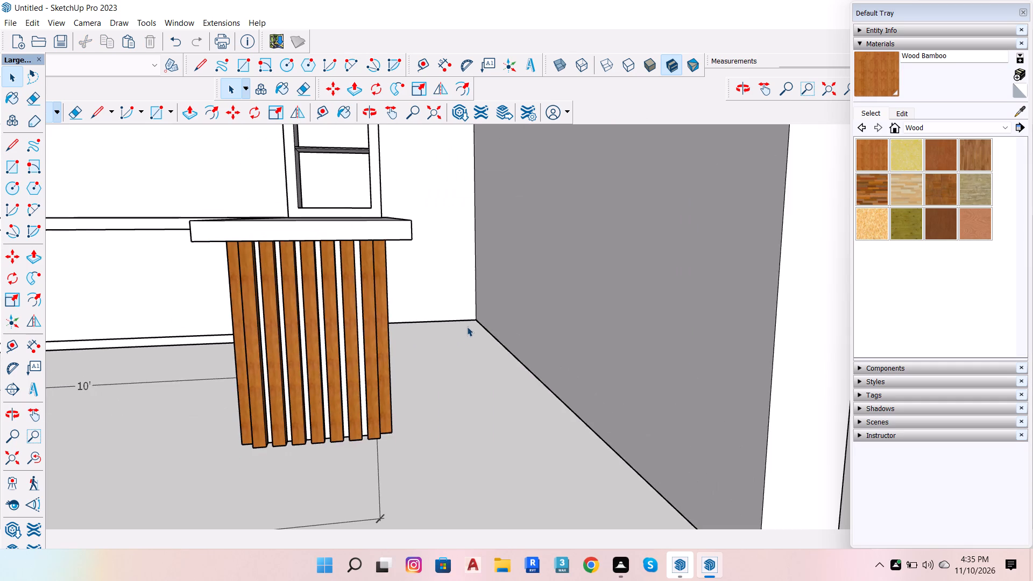
scroll(467, 325, "down", 6)
scroll(464, 393, "up", 7)
scroll(434, 374, "up", 14)
scroll(345, 325, "up", 6)
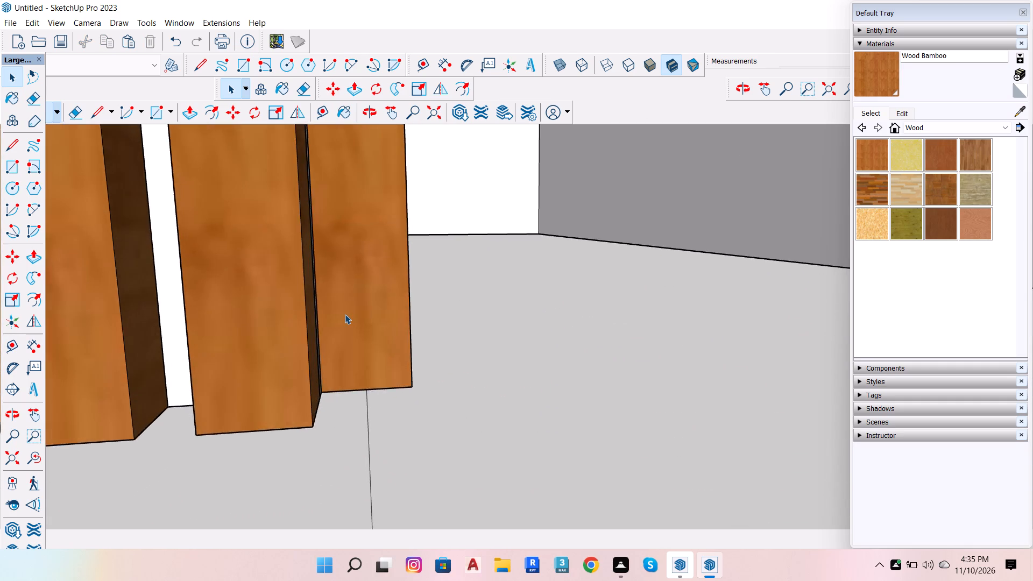
scroll(345, 314, "up", 8)
scroll(305, 325, "down", 15)
scroll(779, 328, "down", 7)
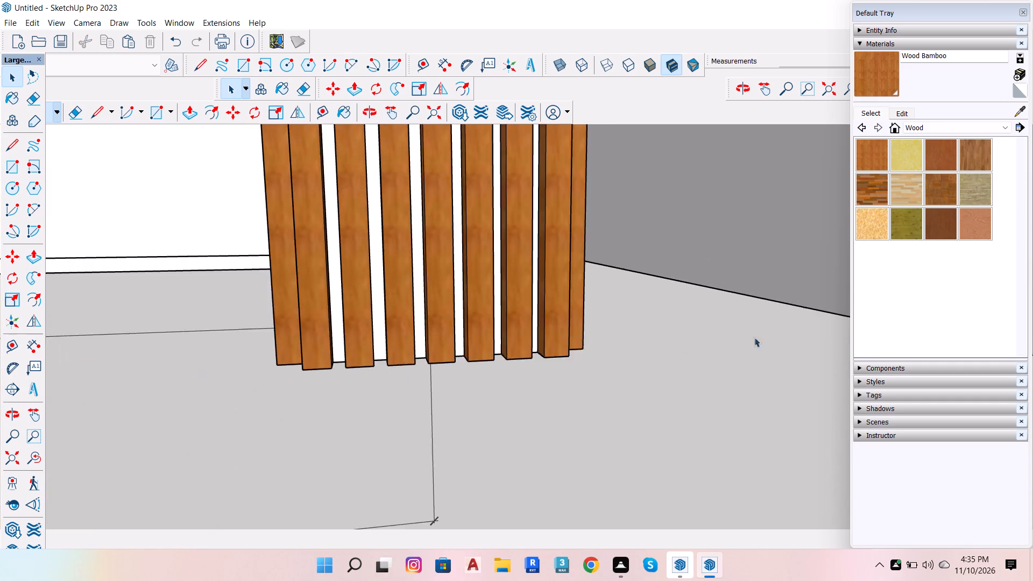
scroll(523, 365, "down", 7)
scroll(394, 354, "up", 14)
left_click(449, 398)
scroll(415, 426, "up", 4)
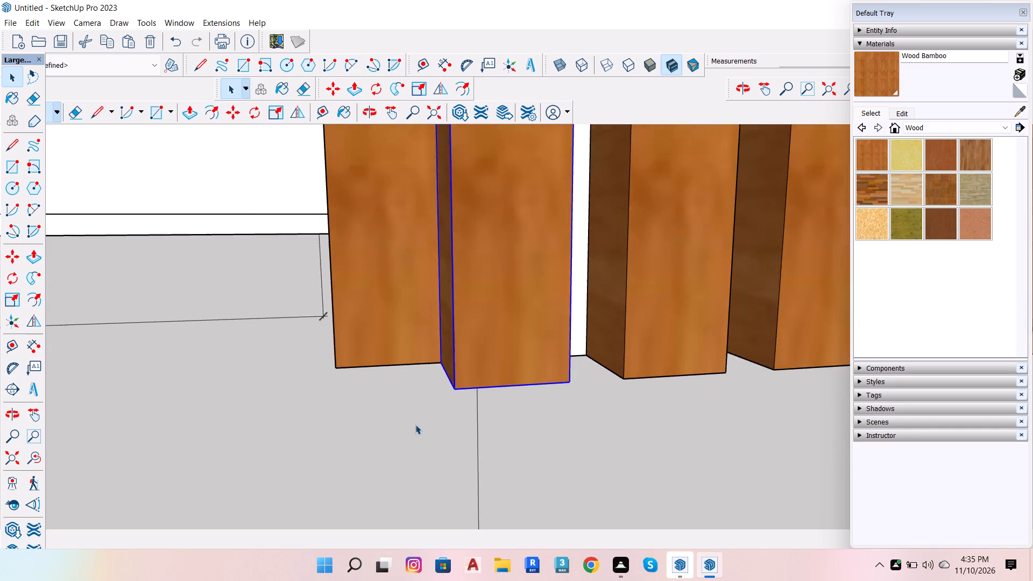
scroll(415, 424, "up", 10)
scroll(454, 351, "up", 1)
key("m")
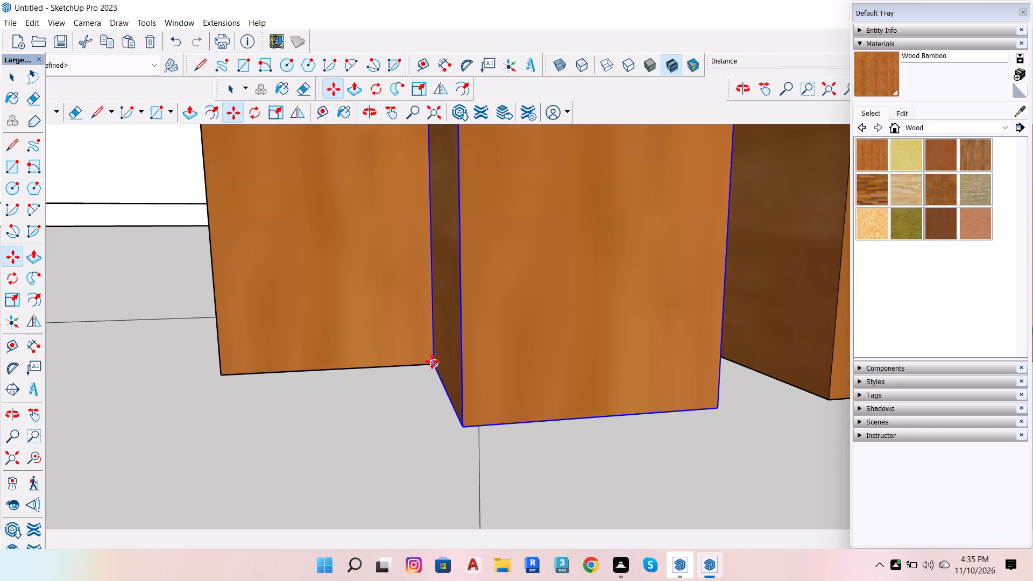
left_click(432, 362)
left_click(444, 361)
scroll(356, 395, "down", 6)
key("space")
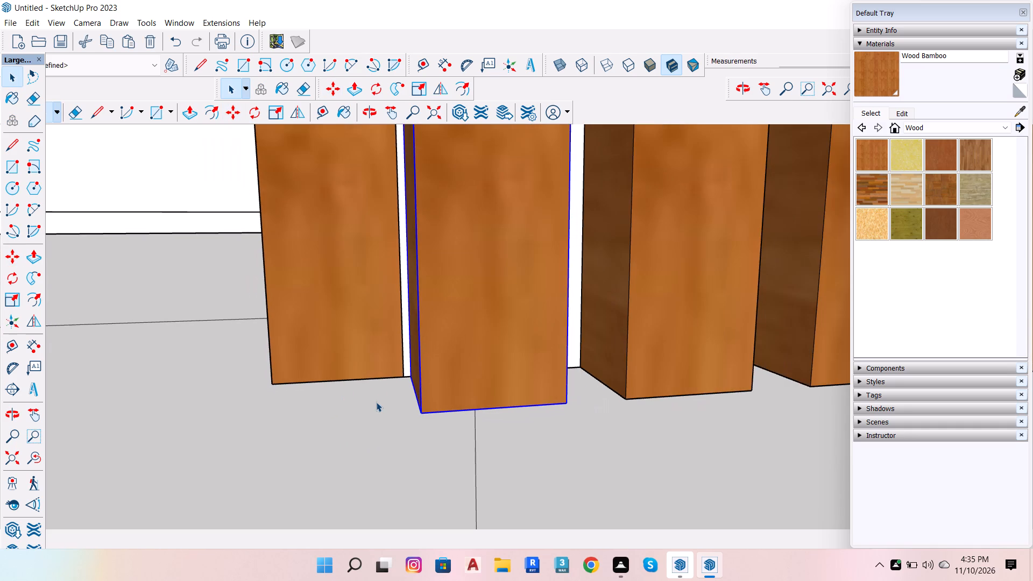
double_click(376, 400)
Open the shelved tall block and paint its outer side face on the 10' counter side with Wood Bamboo.
scroll(377, 424, "down", 15)
scroll(377, 427, "down", 7)
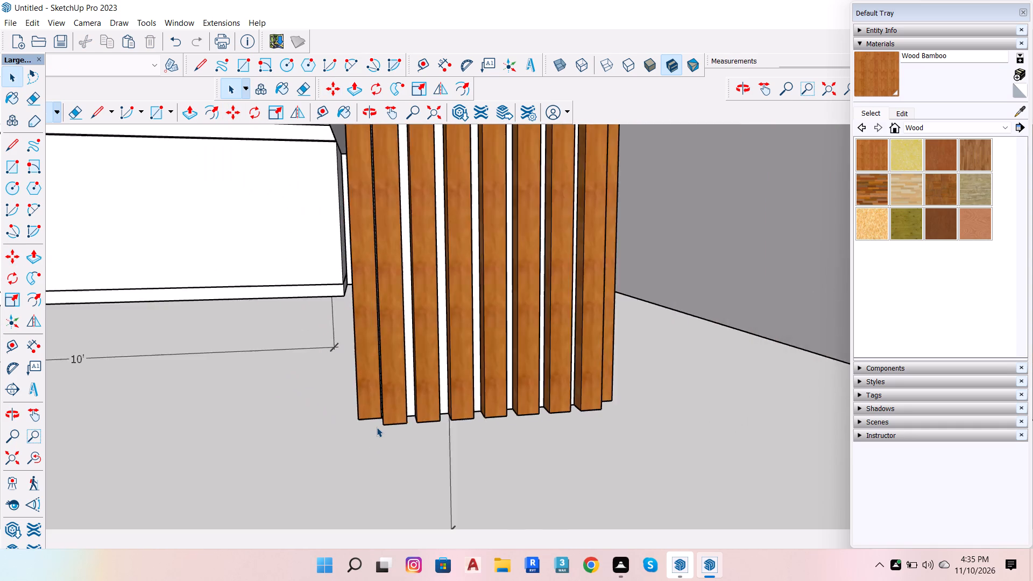
scroll(377, 427, "down", 14)
scroll(411, 366, "up", 6)
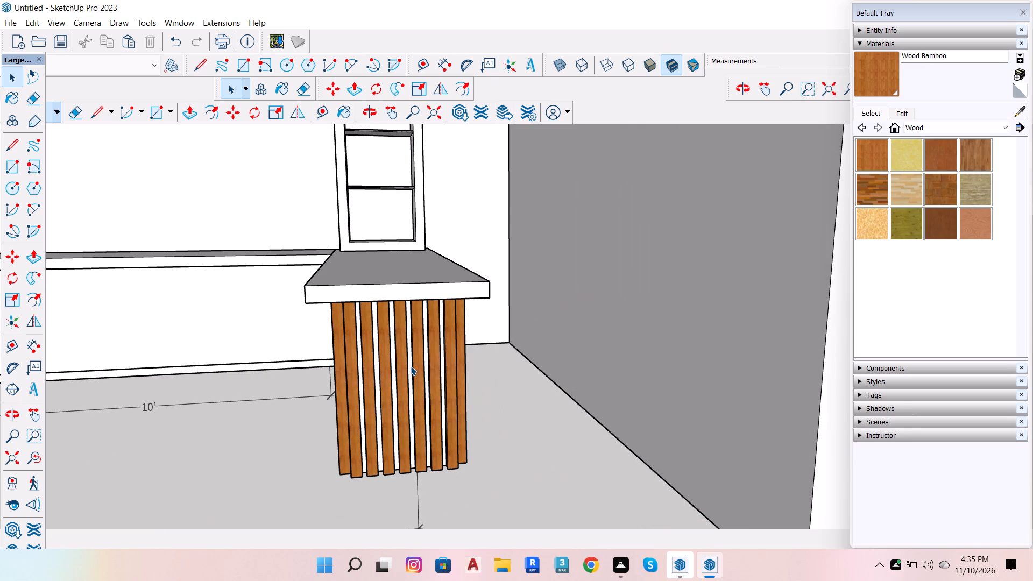
scroll(446, 430, "down", 15)
scroll(456, 277, "up", 5)
scroll(426, 329, "up", 6)
scroll(322, 361, "up", 1)
scroll(511, 405, "down", 7)
scroll(414, 422, "up", 13)
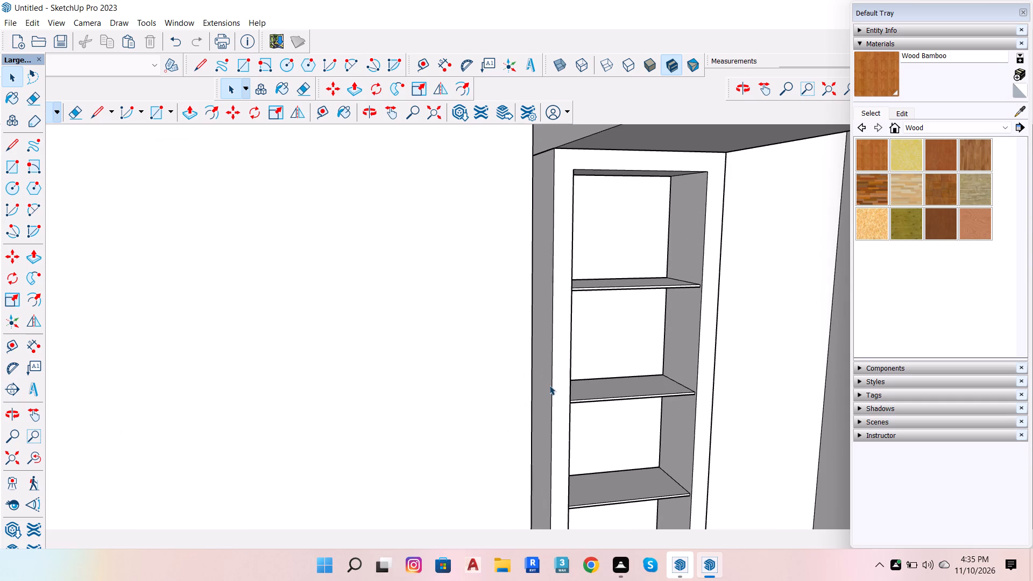
triple_click(547, 380)
double_click(547, 380)
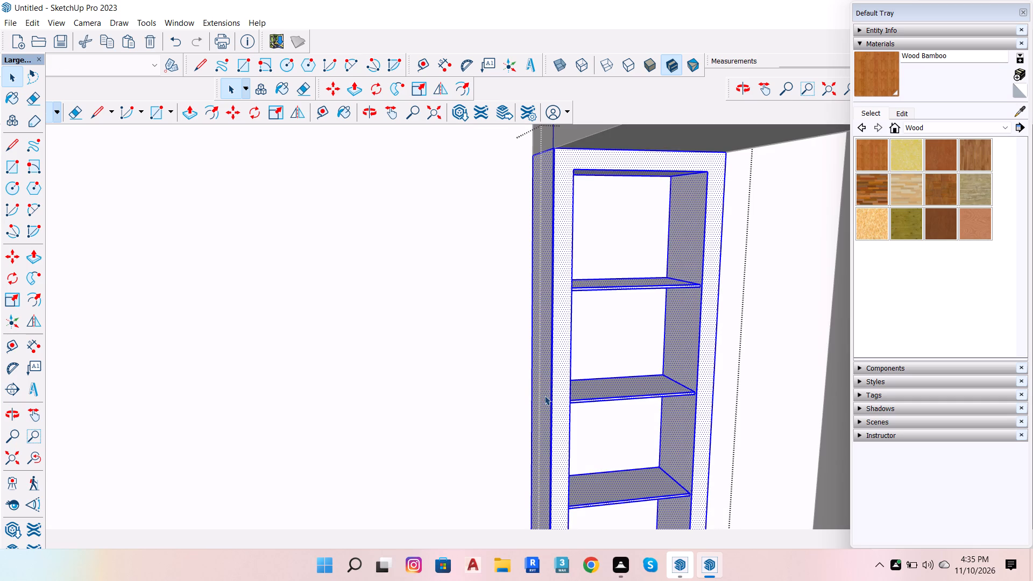
left_click(544, 395)
scroll(538, 384, "up", 4)
double_click(538, 384)
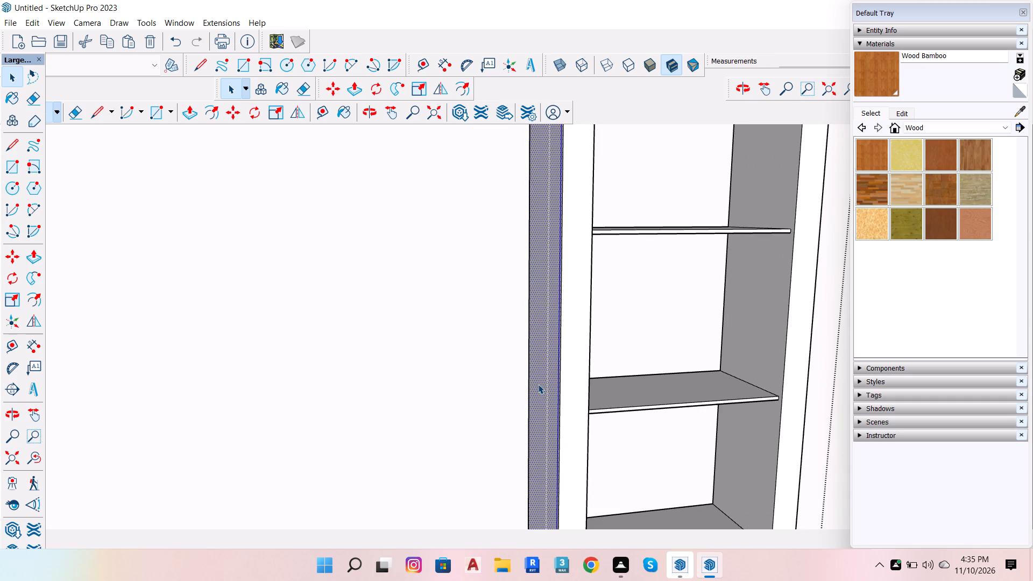
scroll(538, 384, "up", 11)
scroll(586, 413, "up", 6)
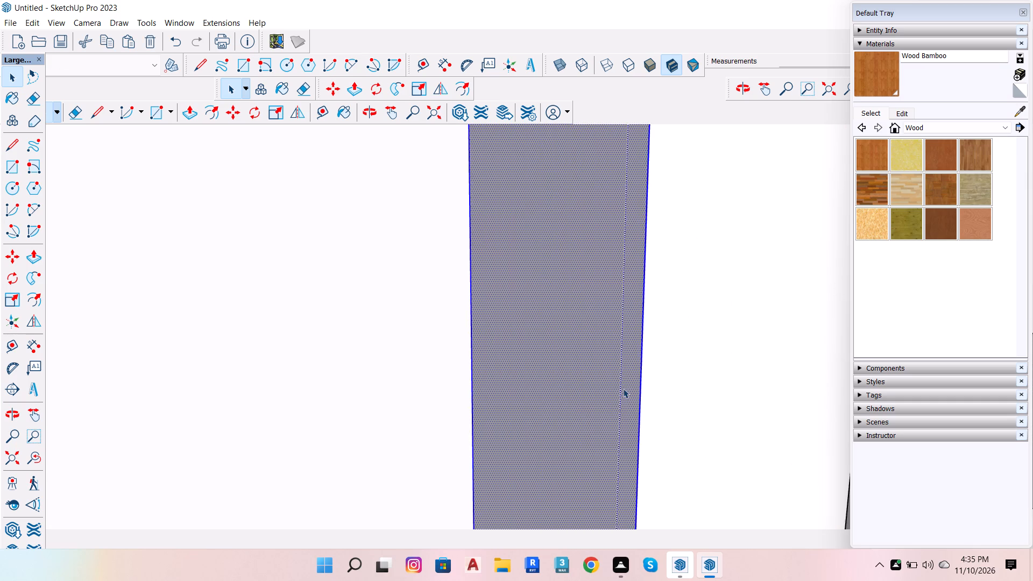
scroll(624, 388, "down", 7)
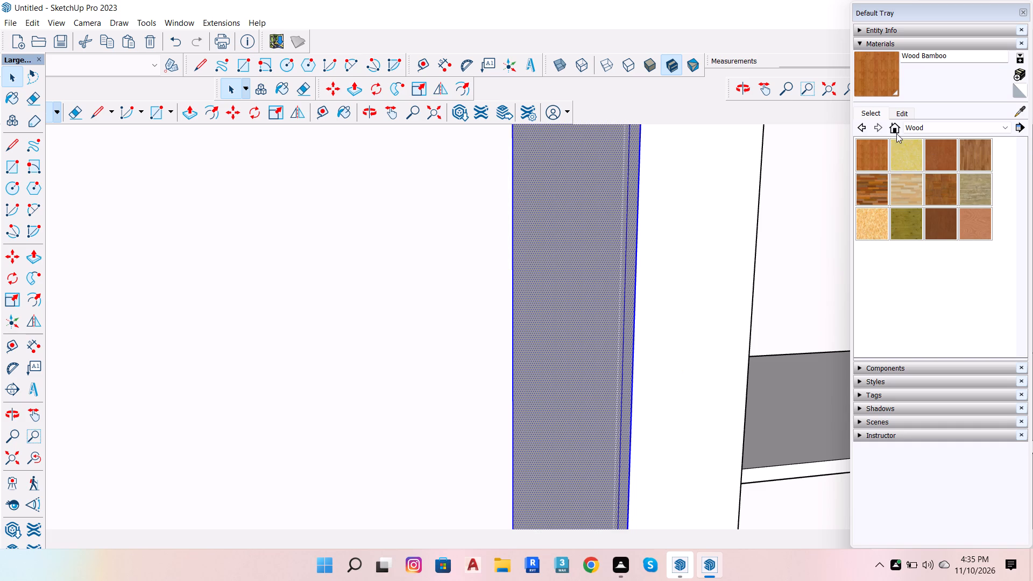
left_click(877, 155)
left_click(590, 296)
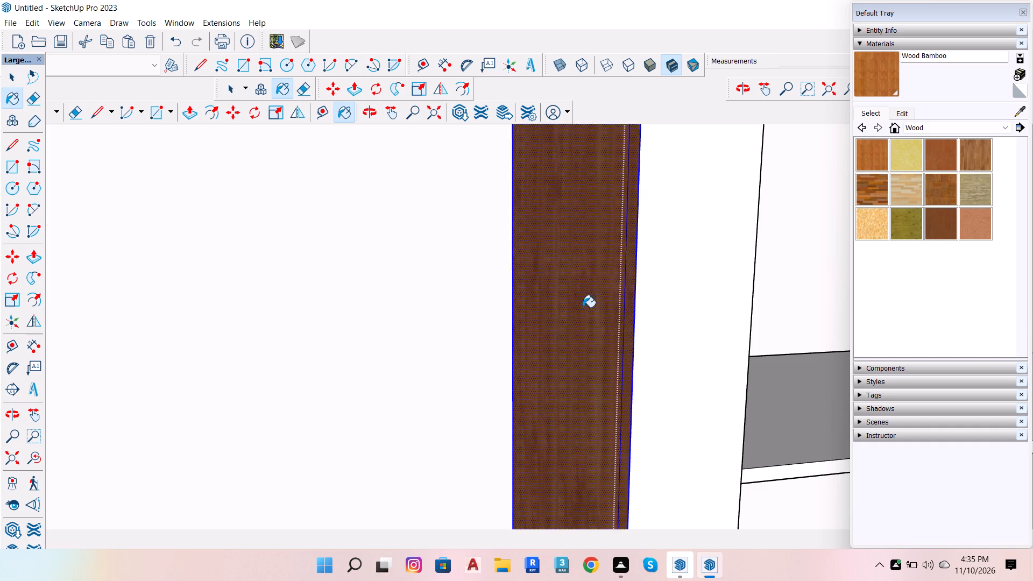
Open the overhead beam, paint all its faces with Wood Bamboo, and leave the object.
scroll(548, 336, "down", 13)
scroll(437, 389, "down", 9)
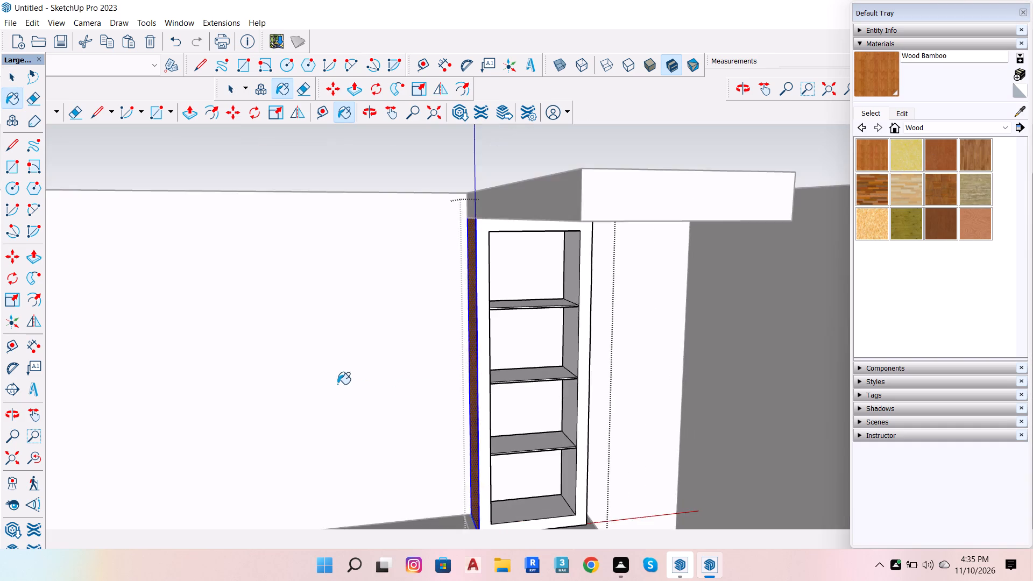
scroll(337, 384, "down", 4)
scroll(465, 295, "up", 4)
left_click(463, 300)
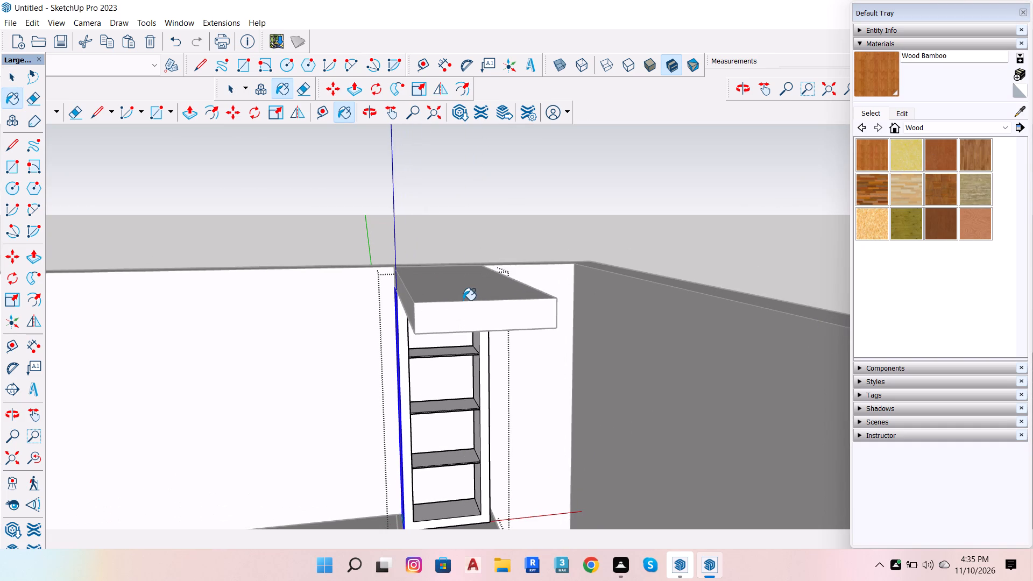
key("space")
double_click(476, 299)
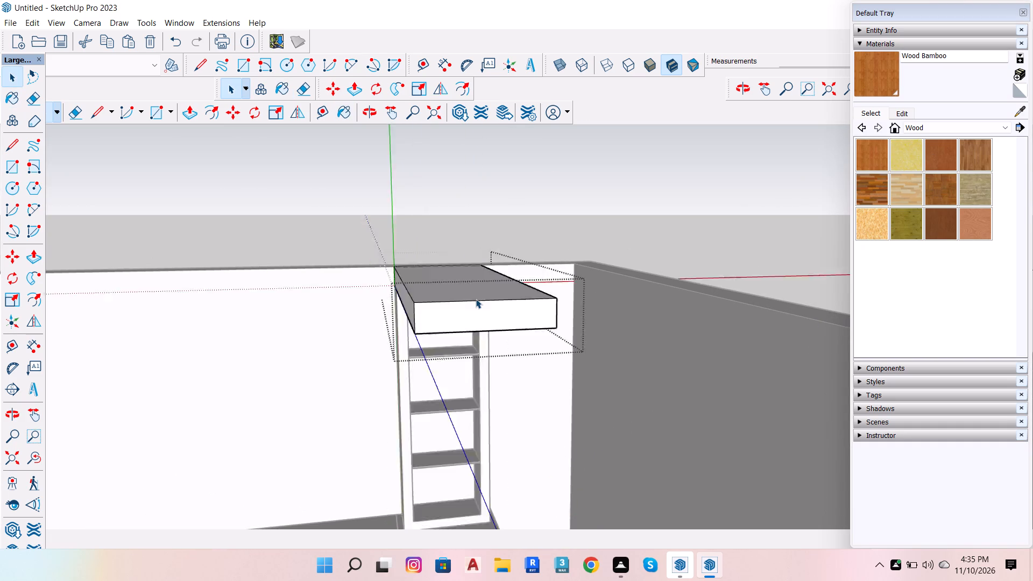
left_click(476, 299)
triple_click(470, 321)
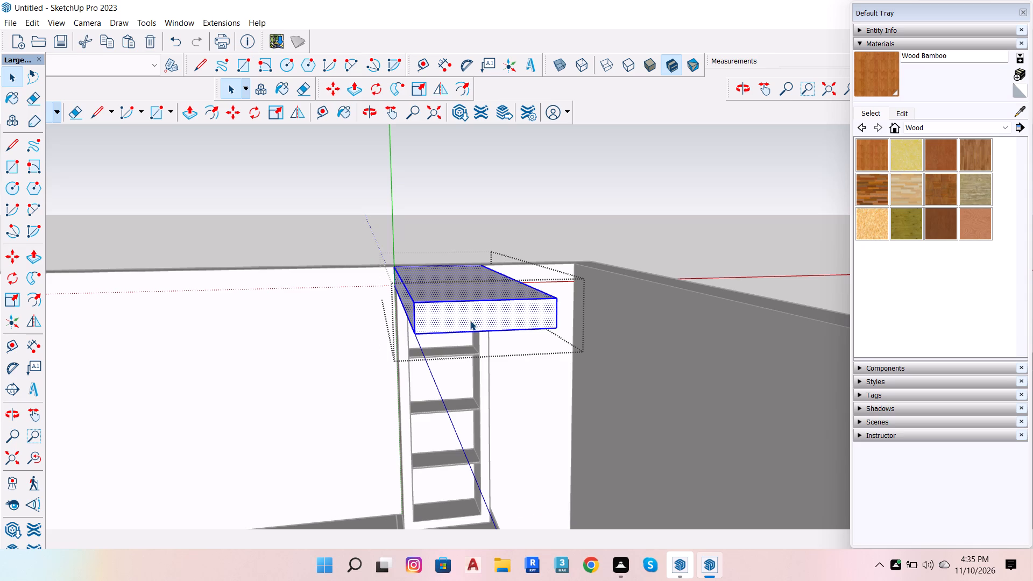
left_click(470, 321)
left_click(864, 157)
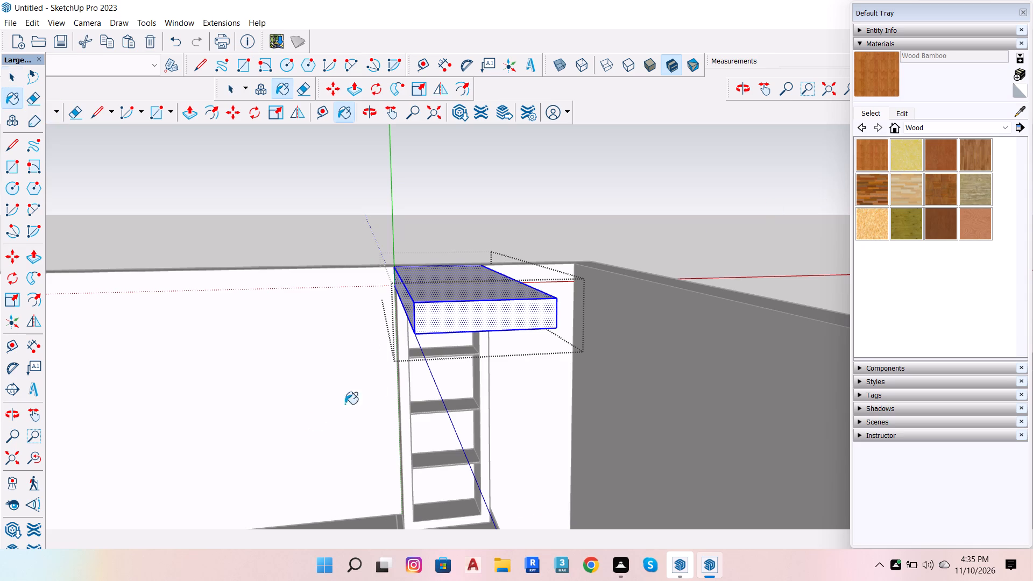
left_click(476, 301)
key("space")
left_click(620, 246)
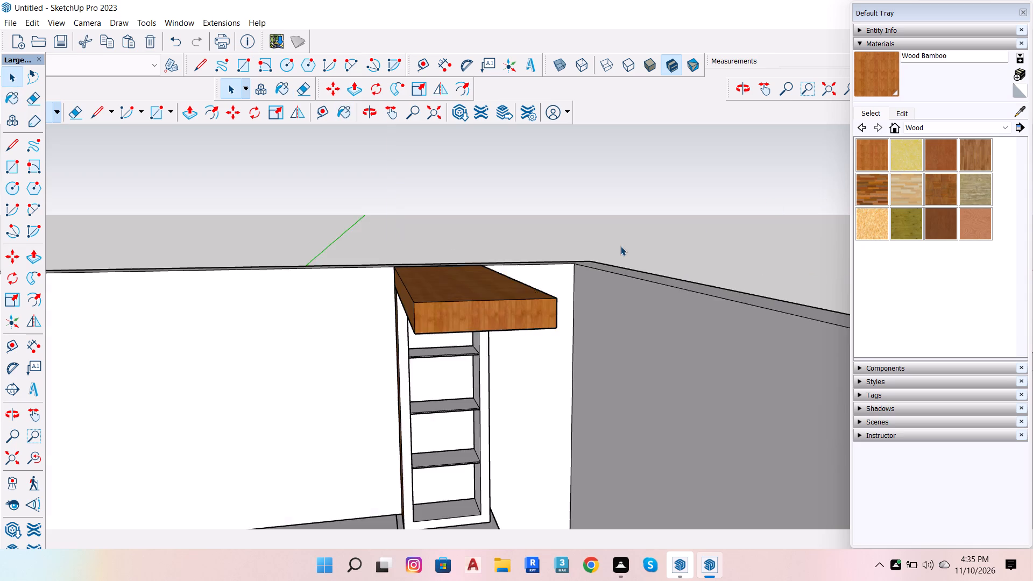
Reopen the shelved tall block and paint its opposite outer side face with Wood Bamboo.
scroll(489, 365, "up", 5)
scroll(430, 366, "down", 6)
scroll(85, 434, "down", 6)
scroll(390, 382, "up", 5)
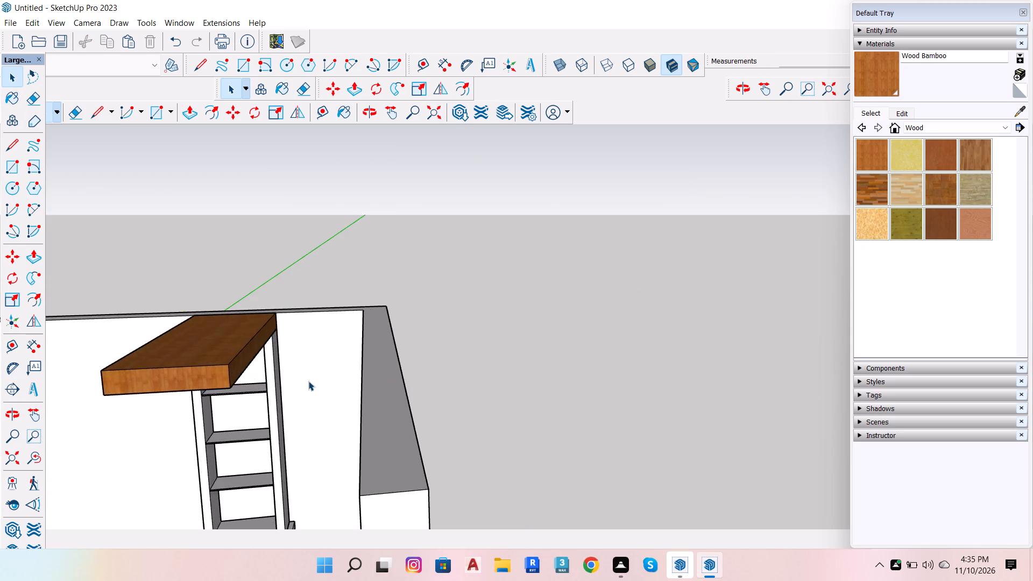
scroll(308, 378, "up", 11)
triple_click(257, 377)
double_click(257, 377)
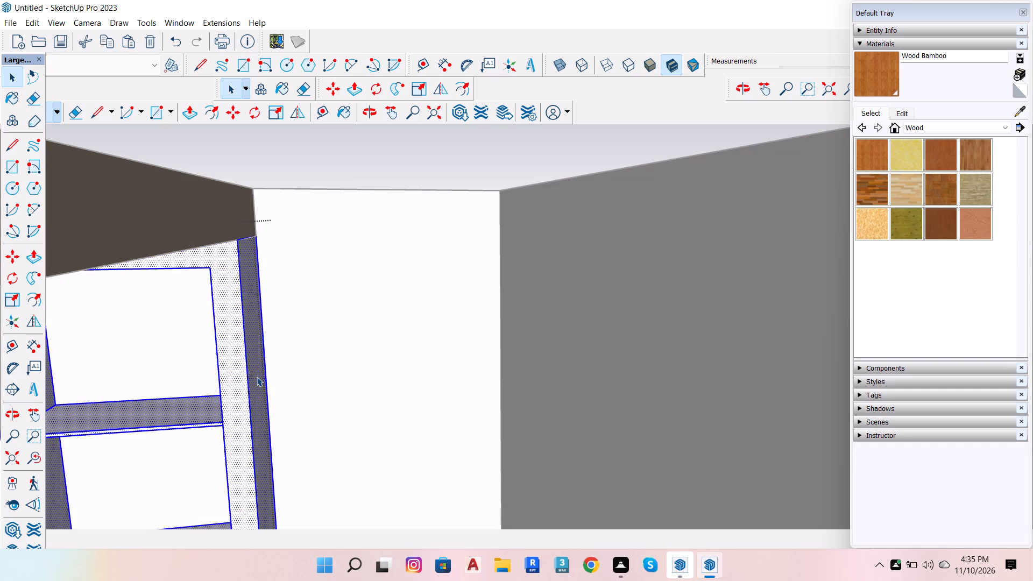
double_click(257, 377)
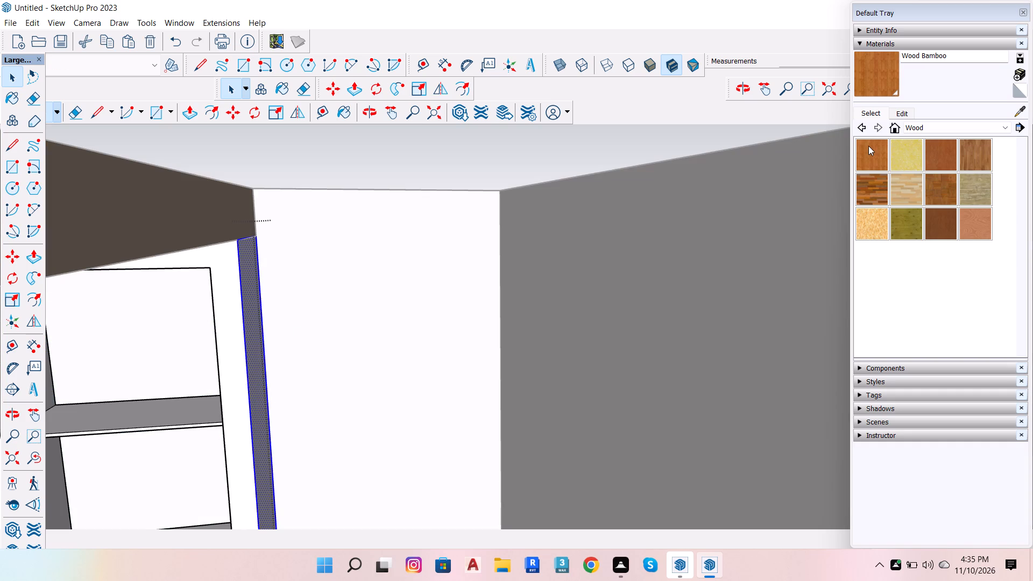
left_click(868, 146)
left_click(255, 358)
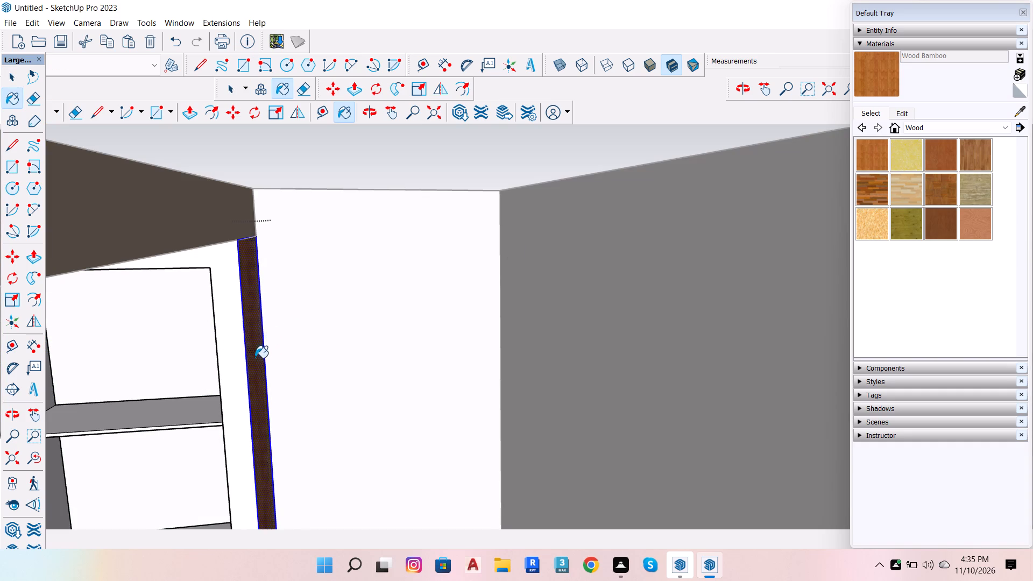
scroll(320, 318, "down", 11)
key("space")
Paint the front frame face of the shelved tall block with 0137_Black from the Colors-Named materials library.
scroll(292, 497, "up", 5)
scroll(309, 442, "up", 4)
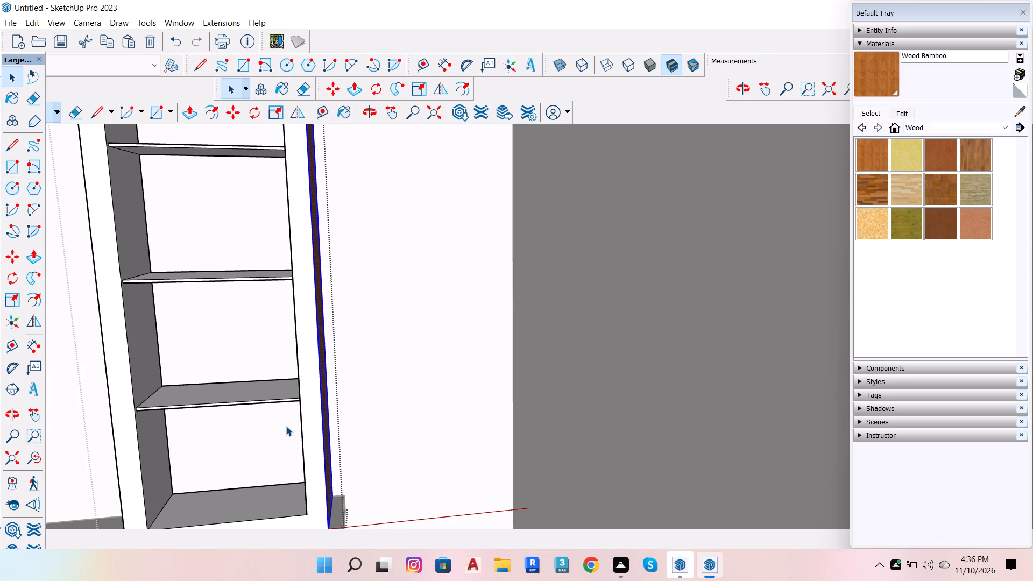
double_click(313, 348)
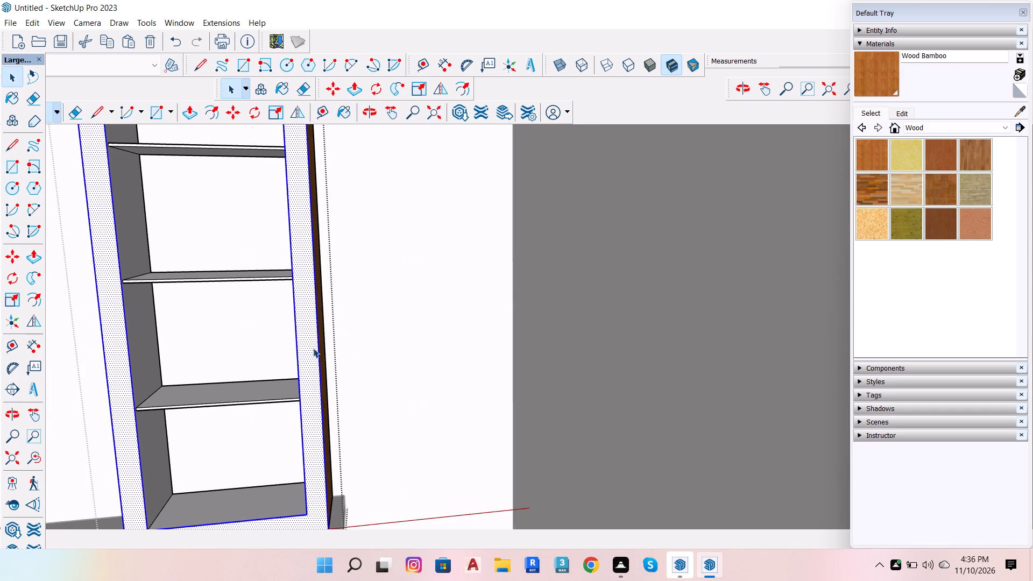
scroll(313, 348, "down", 11)
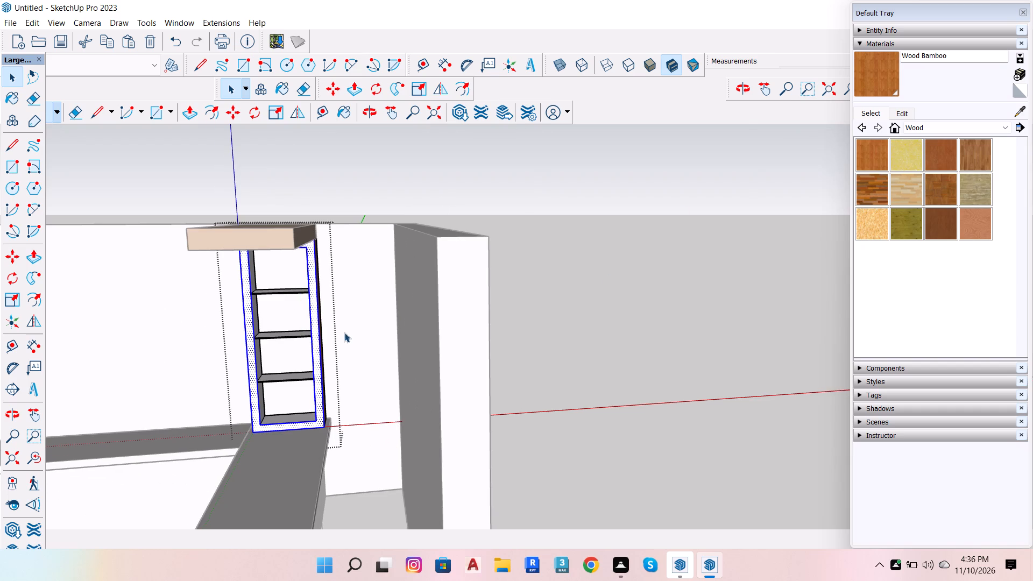
scroll(344, 332, "up", 5)
scroll(378, 402, "up", 7)
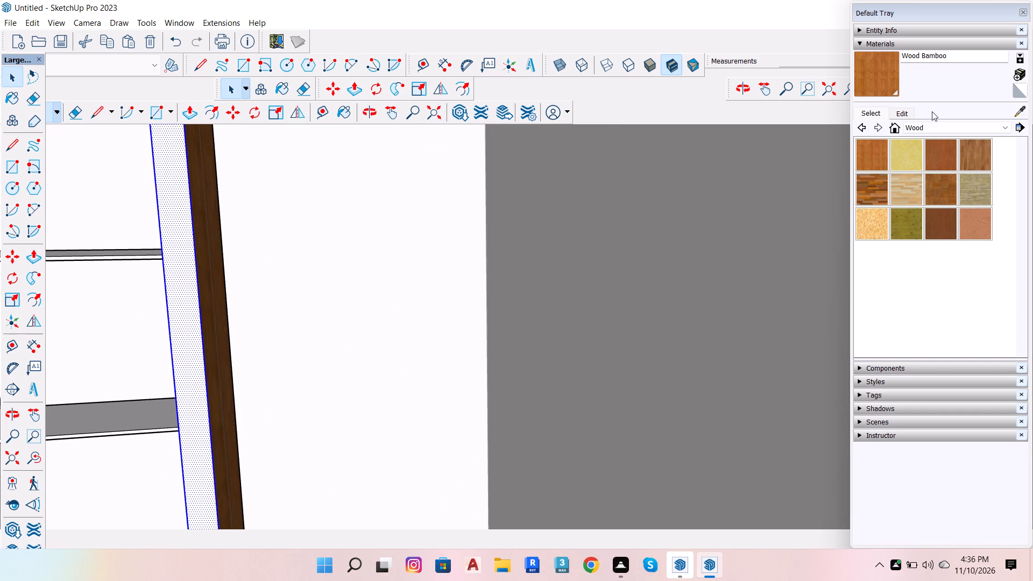
left_click(924, 129)
scroll(932, 159, "up", 6)
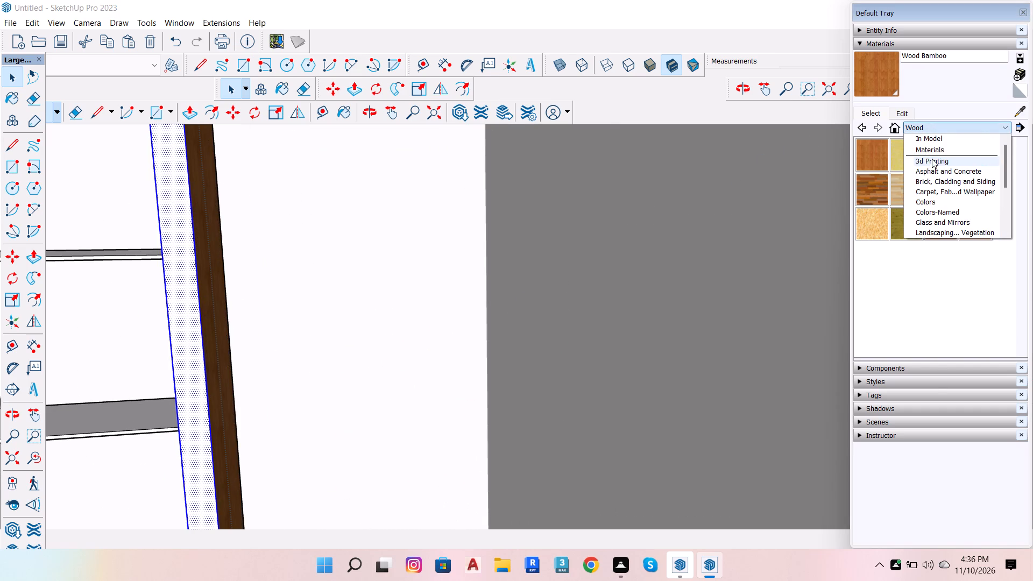
scroll(933, 157, "up", 7)
left_click(940, 209)
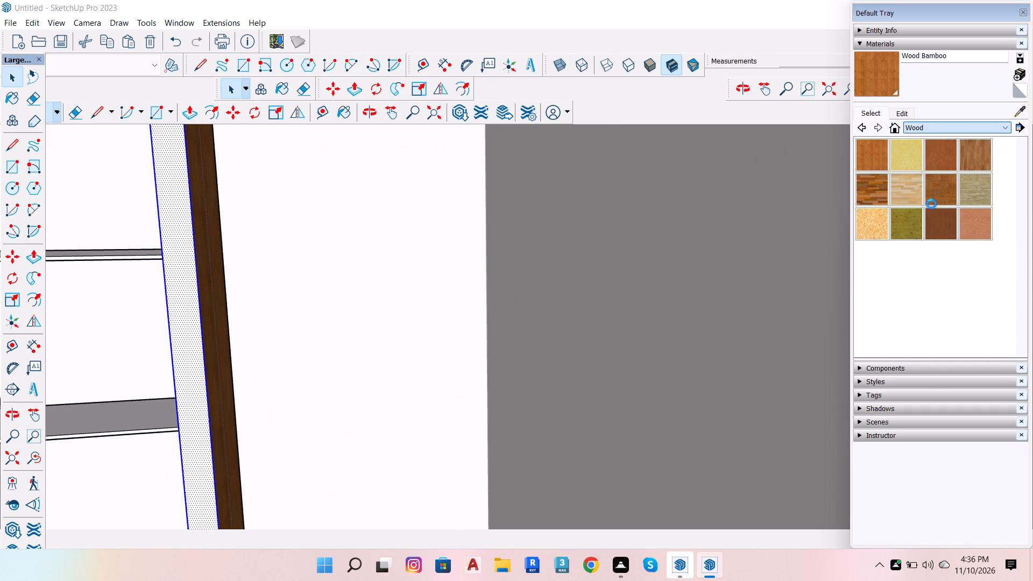
scroll(910, 270, "down", 2)
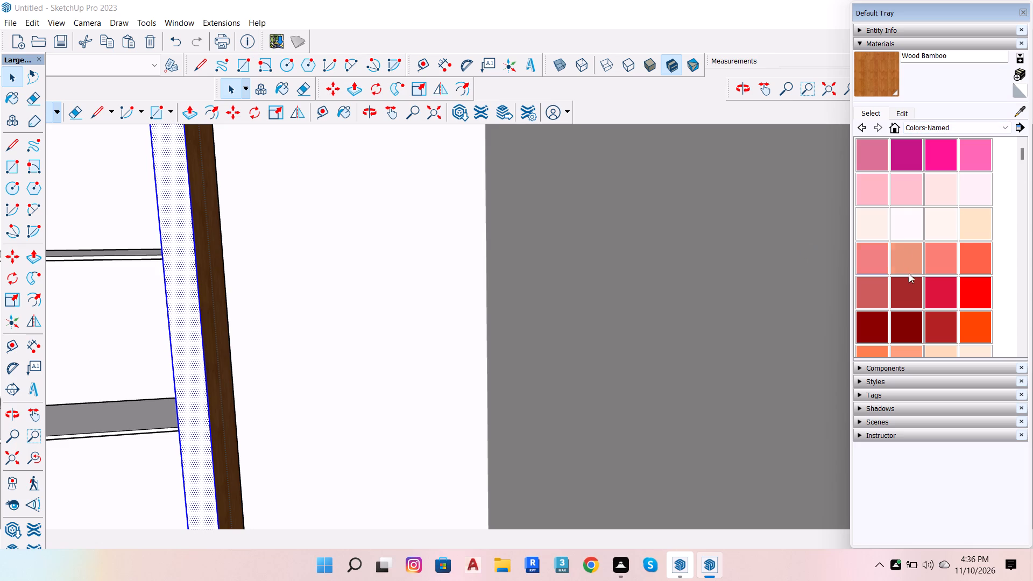
scroll(909, 273, "down", 18)
scroll(895, 285, "down", 14)
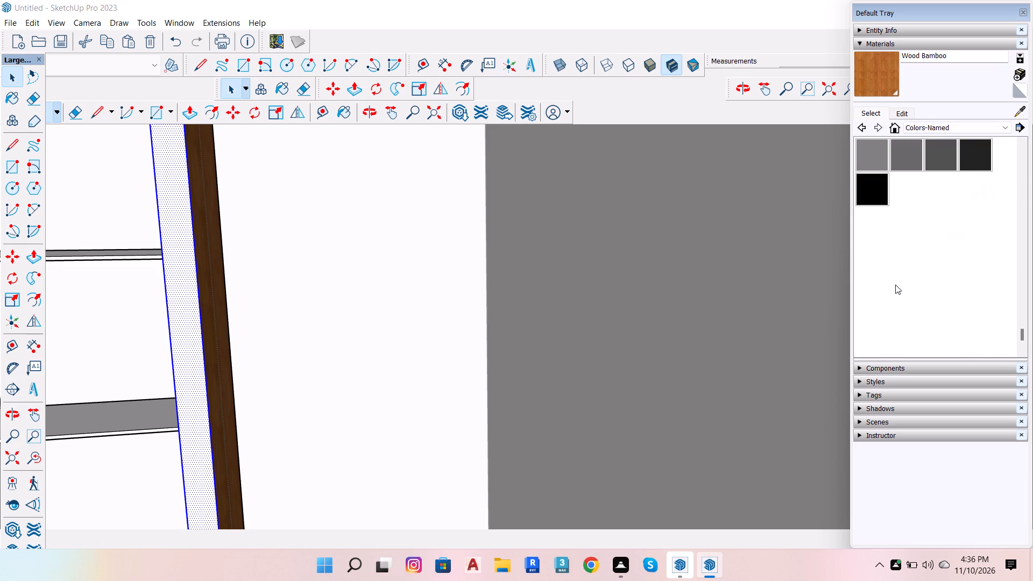
left_click(871, 192)
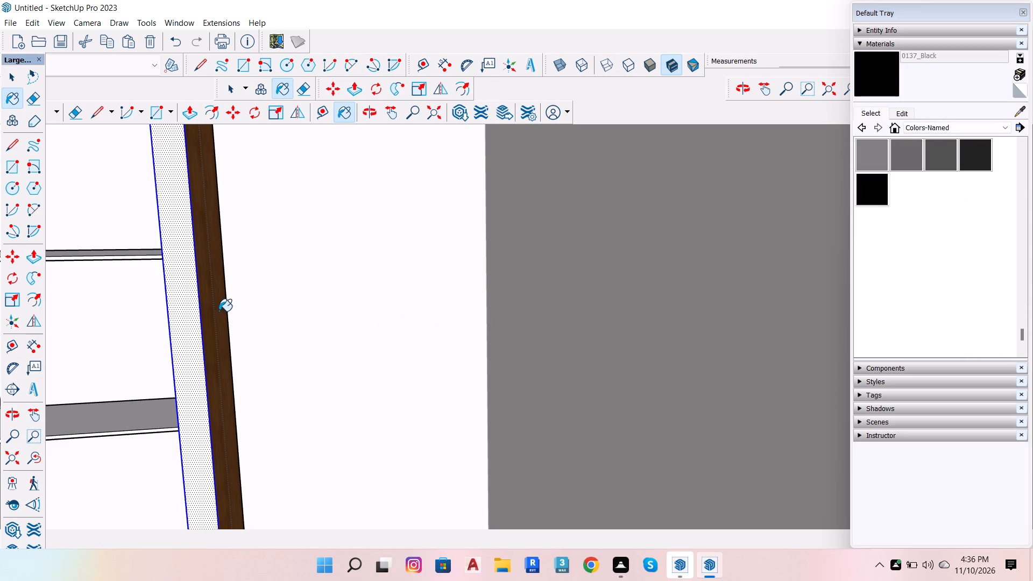
left_click(186, 293)
scroll(394, 348, "down", 14)
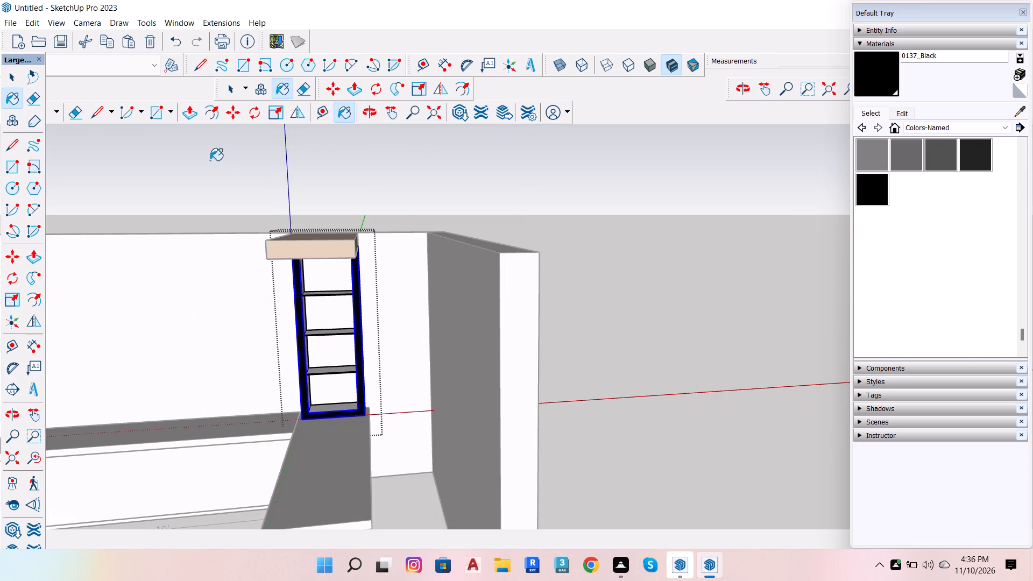
scroll(282, 195, "up", 7)
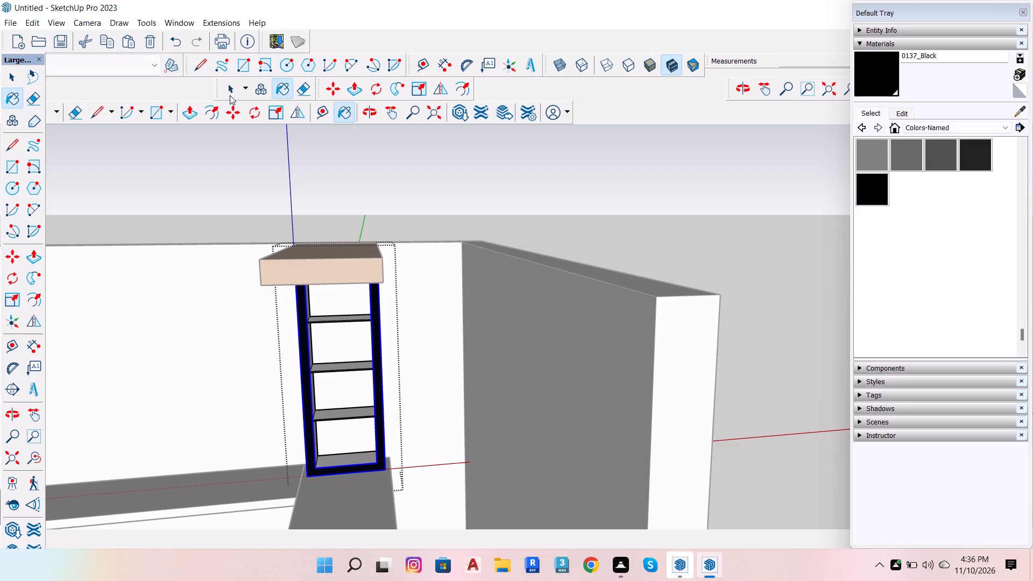
Leave the editing context of the shelved tall block.
left_click(229, 89)
scroll(538, 378, "up", 13)
scroll(343, 345, "down", 7)
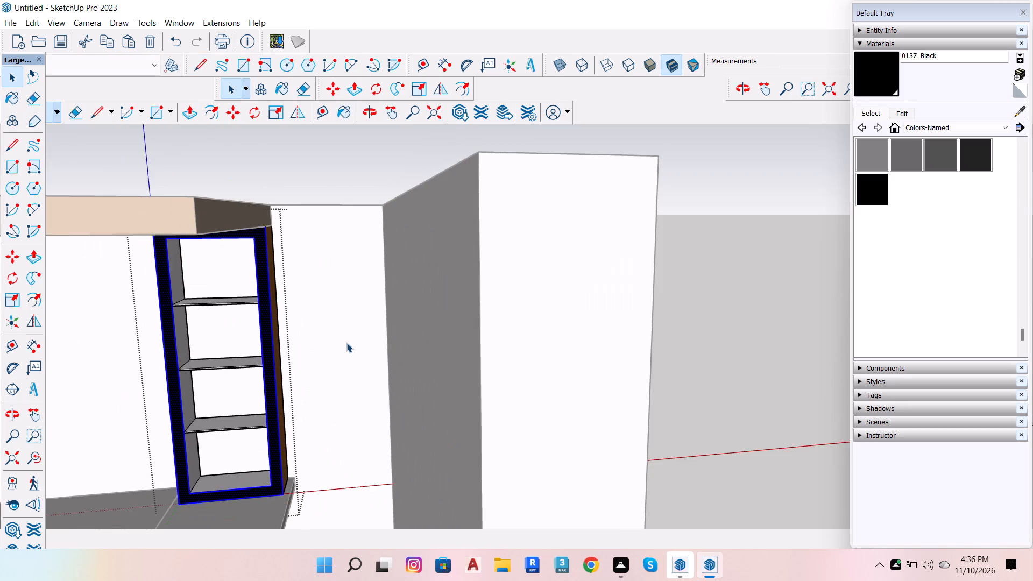
scroll(252, 292, "up", 6)
double_click(171, 284)
double_click(171, 284)
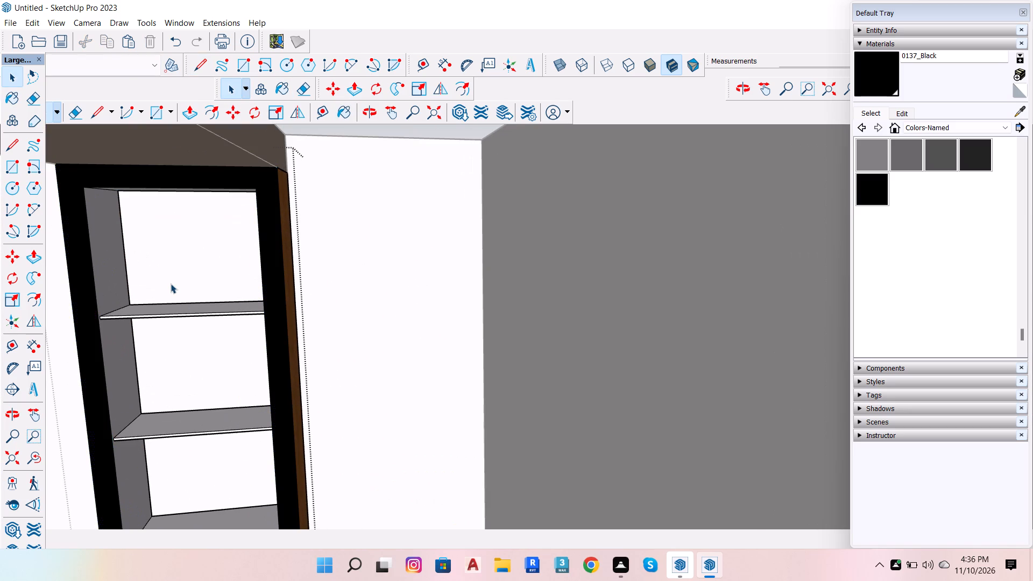
double_click(171, 283)
scroll(337, 292, "down", 7)
left_click(359, 189)
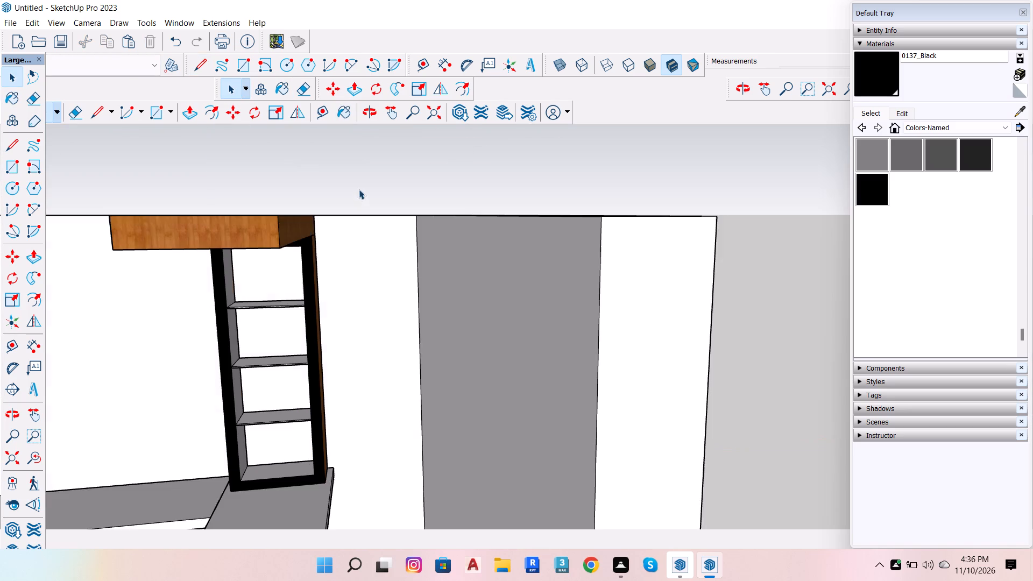
Draw a rectangle across the back opening of the shelved tall block's top compartment.
scroll(245, 286, "up", 5)
double_click(245, 286)
double_click(245, 286)
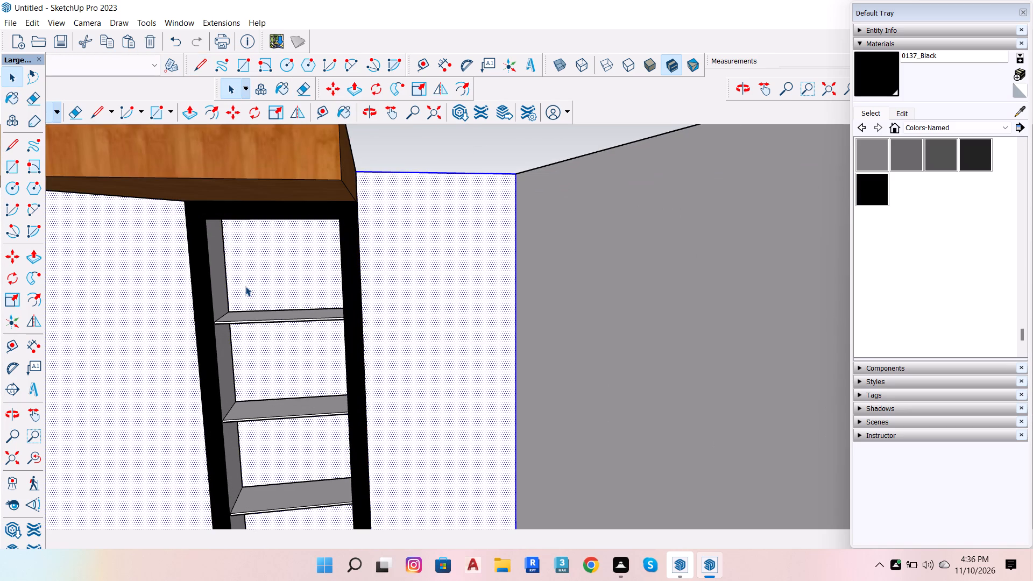
double_click(261, 302)
double_click(277, 296)
scroll(429, 251, "down", 6)
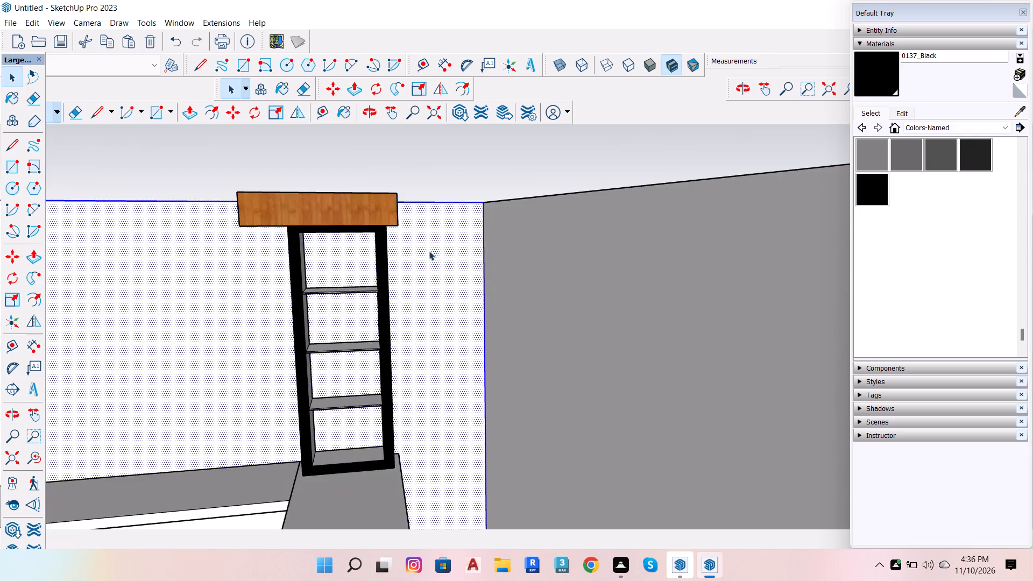
scroll(315, 304, "up", 6)
scroll(386, 207, "up", 5)
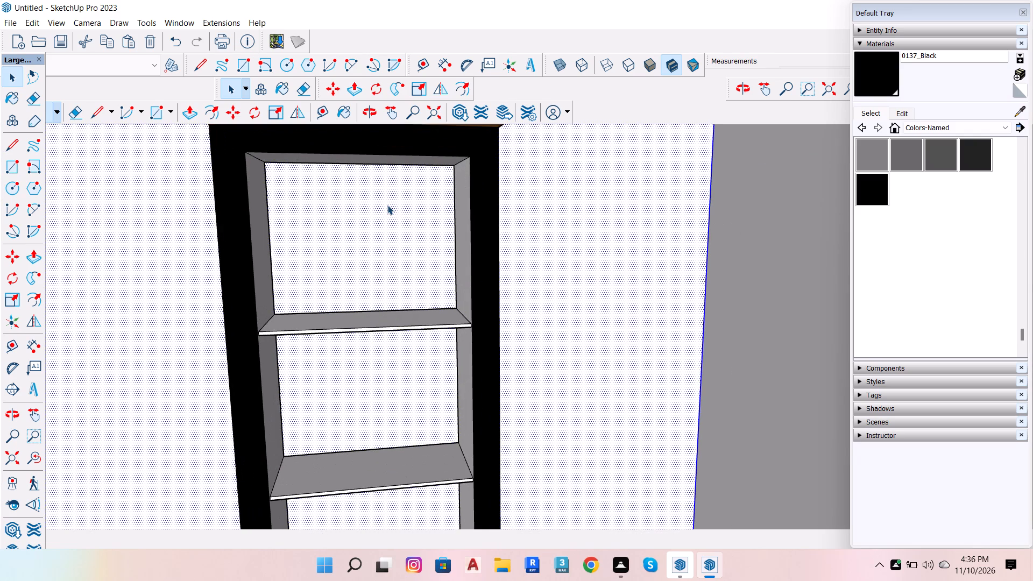
key("r")
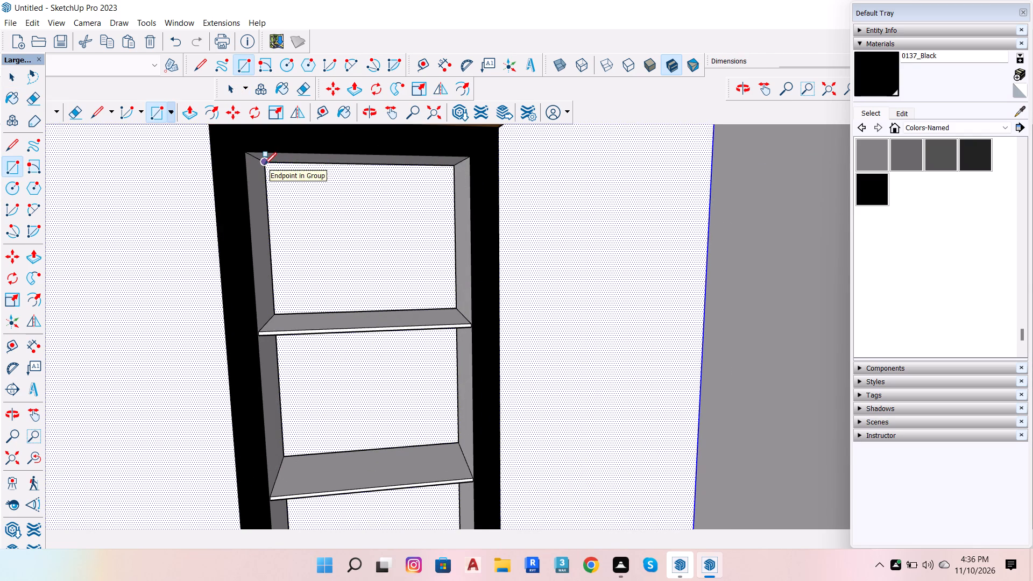
left_click(264, 165)
left_click(454, 301)
scroll(425, 256, "down", 6)
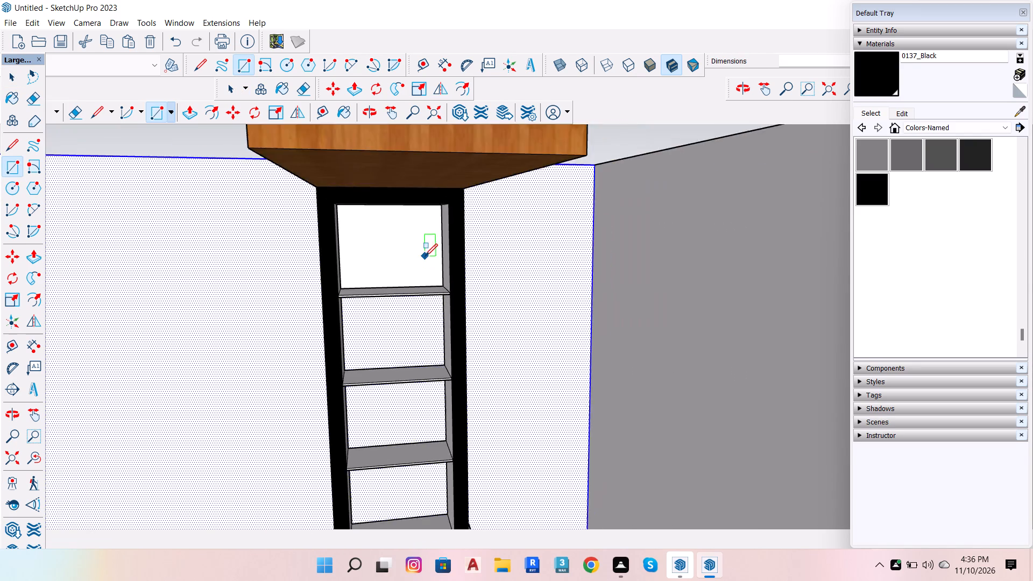
Draw a rectangle across the back opening of the second compartment from the top, corner to corner.
scroll(386, 400, "up", 5)
scroll(375, 356, "up", 8)
scroll(319, 295, "down", 7)
scroll(333, 151, "up", 3)
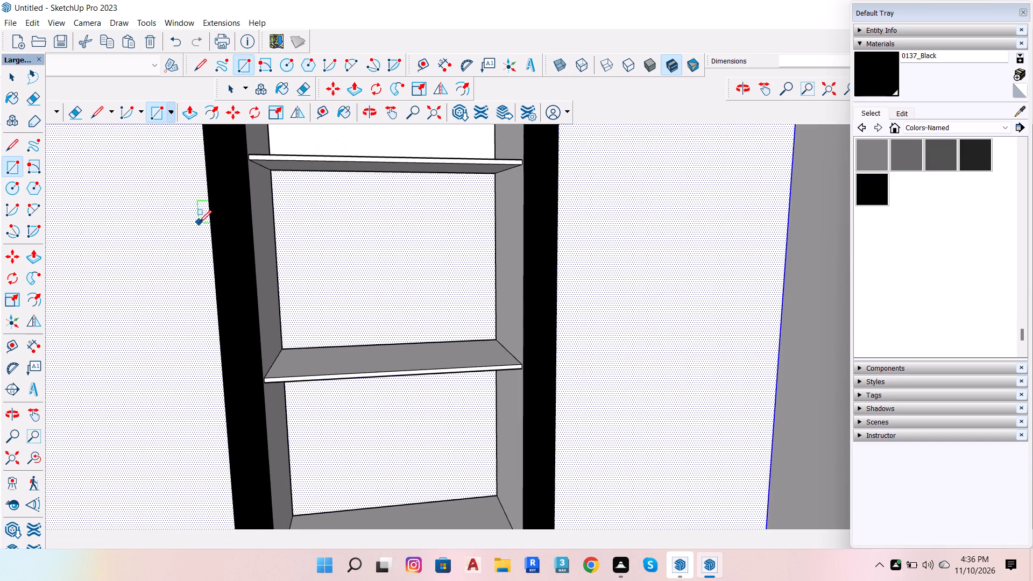
scroll(199, 223, "up", 2)
left_click(304, 151)
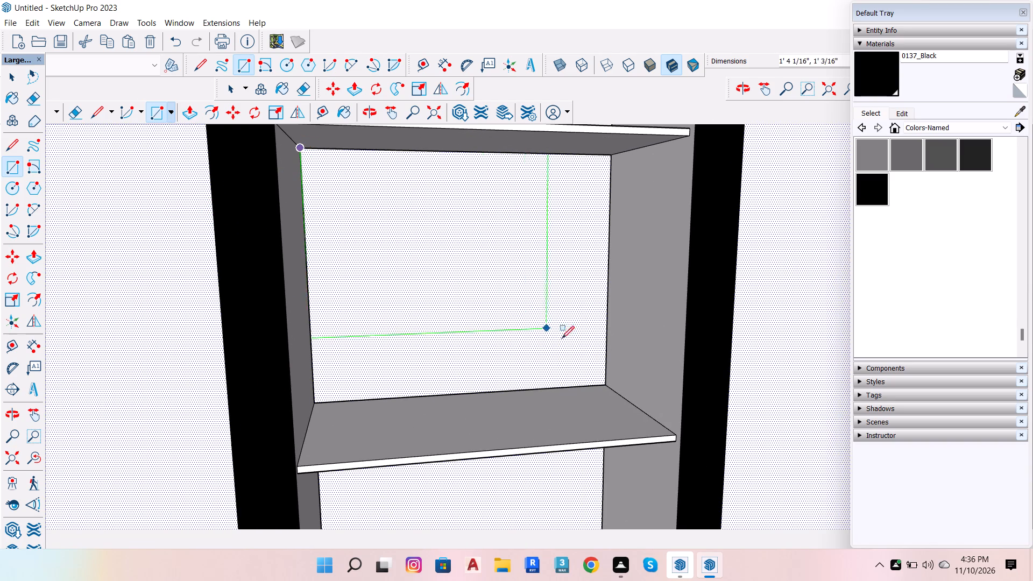
left_click(611, 382)
scroll(497, 248, "down", 6)
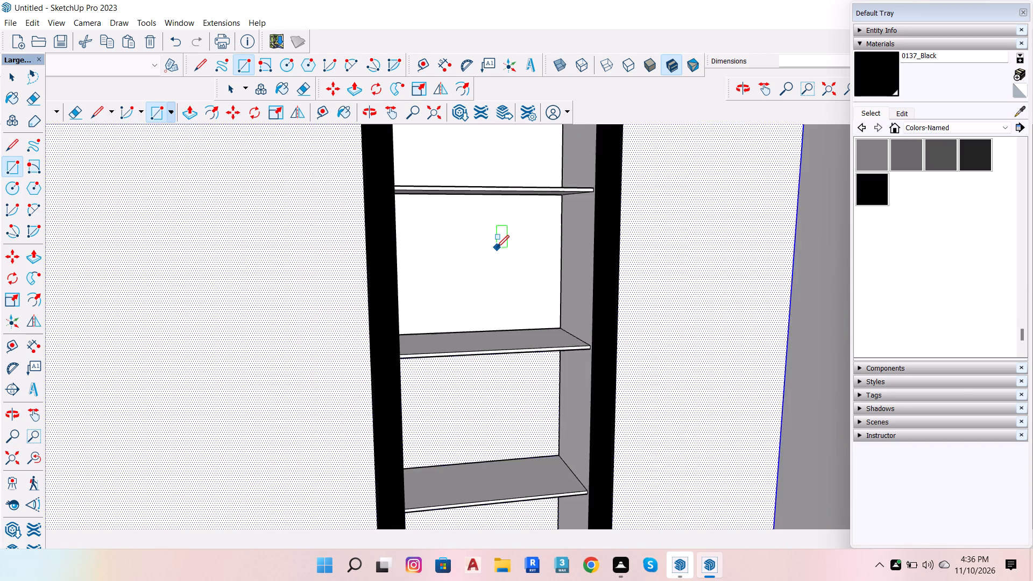
Draw a back rectangle of about 1' 10" by 1' 5 5/8" in the third compartment from the top.
scroll(497, 247, "down", 7)
scroll(547, 367, "up", 7)
scroll(382, 268, "up", 5)
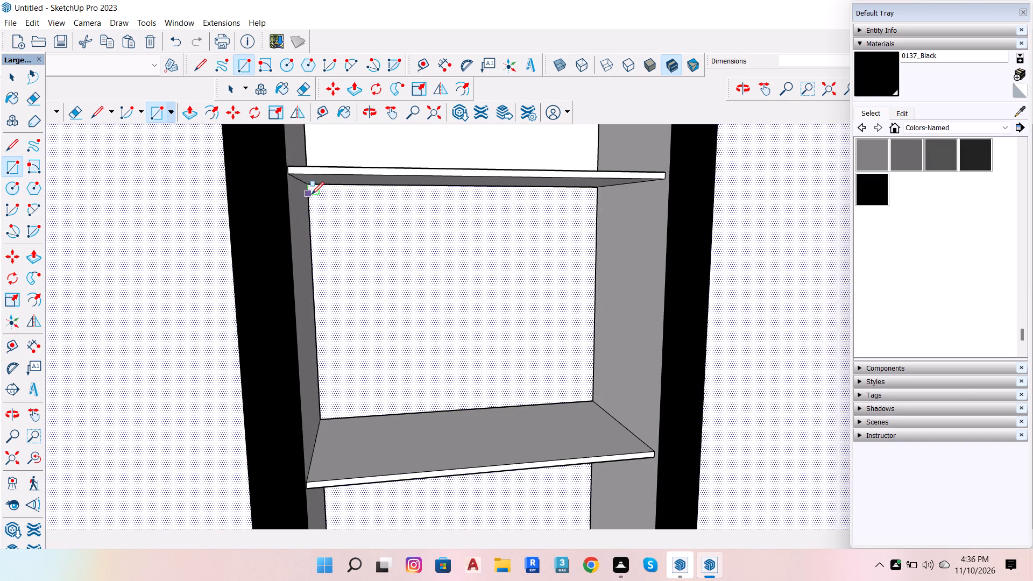
left_click(309, 188)
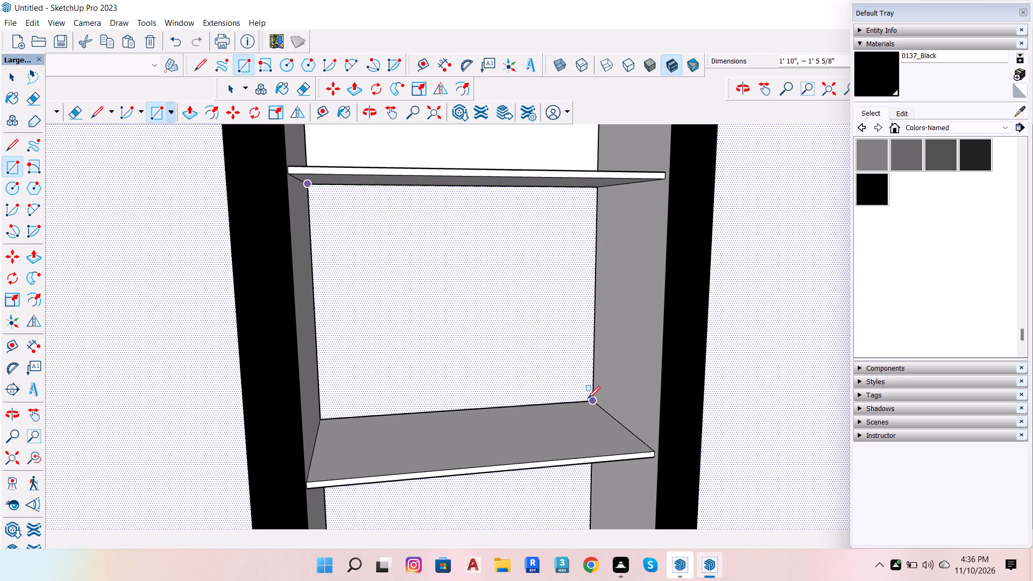
left_click_drag(588, 401, 579, 398)
scroll(508, 282, "down", 11)
Draw a back rectangle of about 1' 10" by 1' 5 13/16" in the bottom compartment of the shelved tall block.
scroll(534, 437, "up", 14)
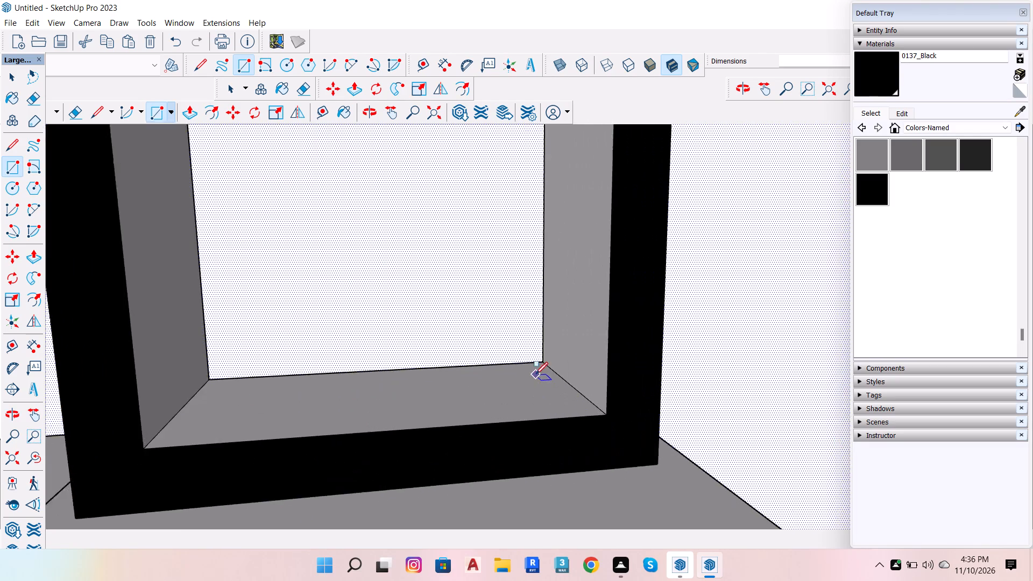
scroll(213, 298, "down", 6)
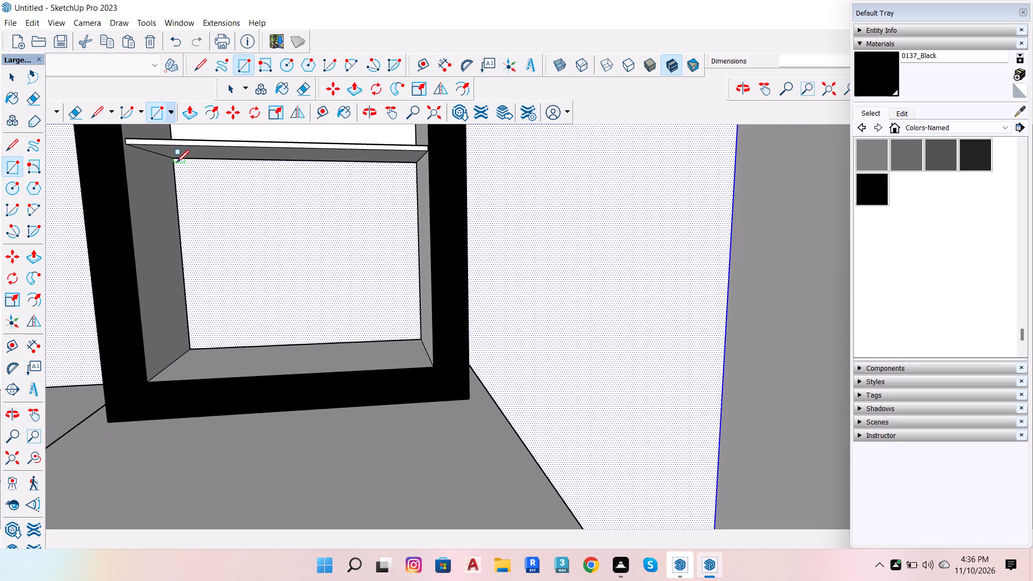
left_click(176, 162)
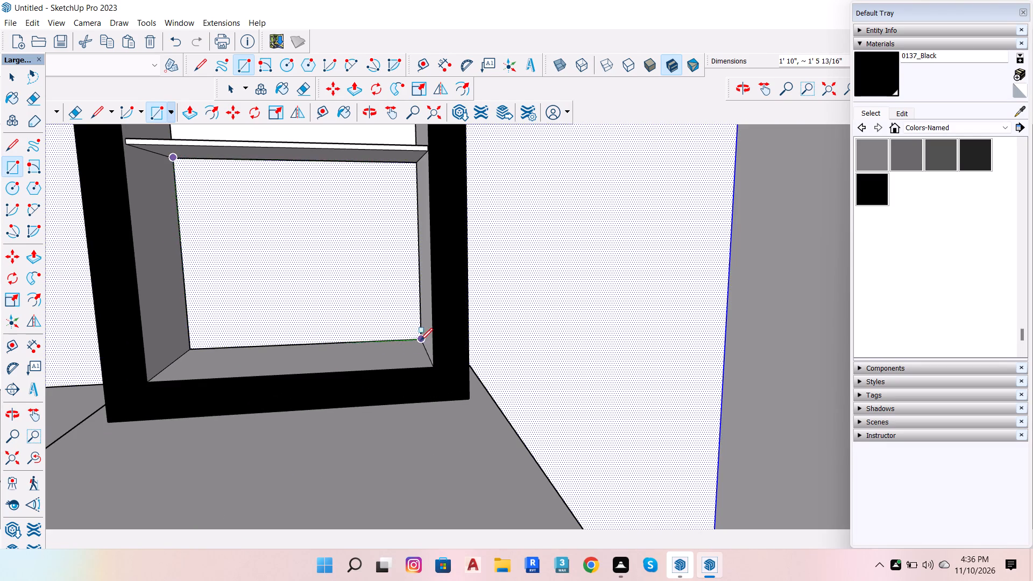
left_click(422, 337)
scroll(425, 388, "down", 6)
Select the four compartment back faces together and paint them with Wood Bamboo from the Wood materials library.
key("space")
left_click(388, 335)
scroll(388, 334, "down", 3)
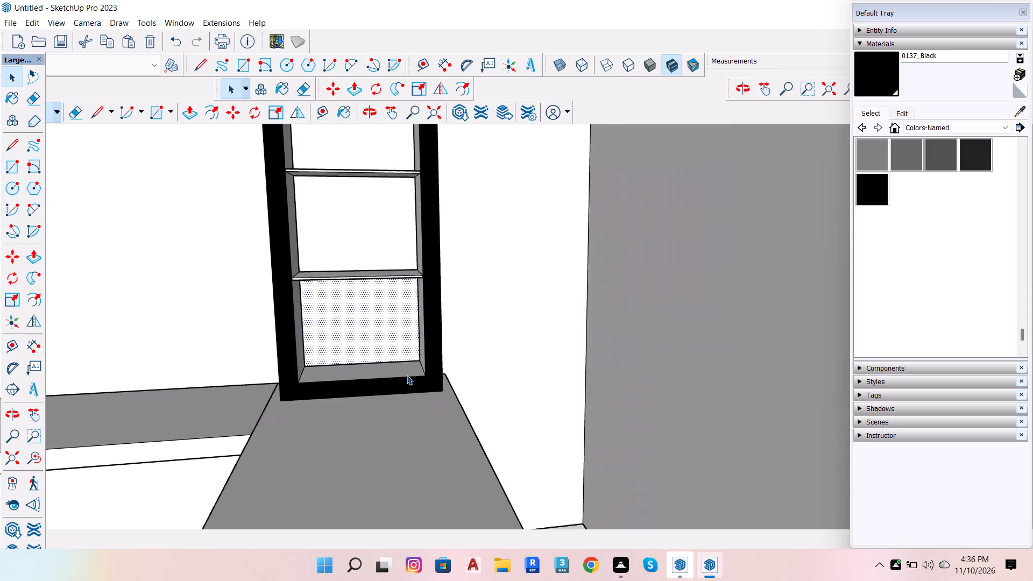
scroll(407, 375, "down", 3)
left_click(381, 266, "shift")
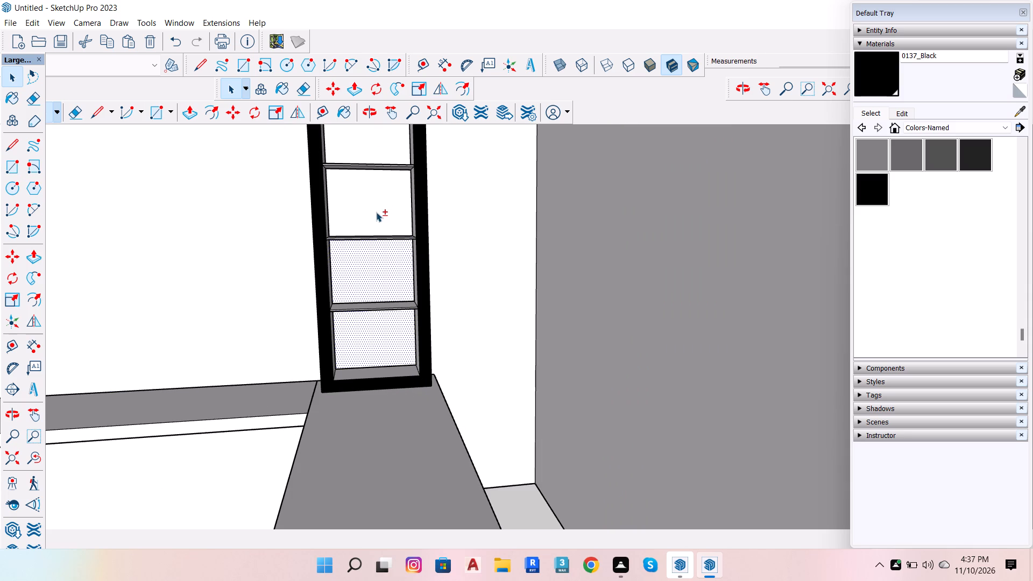
left_click(377, 210, "shift")
scroll(496, 431, "down", 7, "shift")
scroll(440, 271, "up", 5, "shift")
scroll(388, 261, "up", 5, "shift")
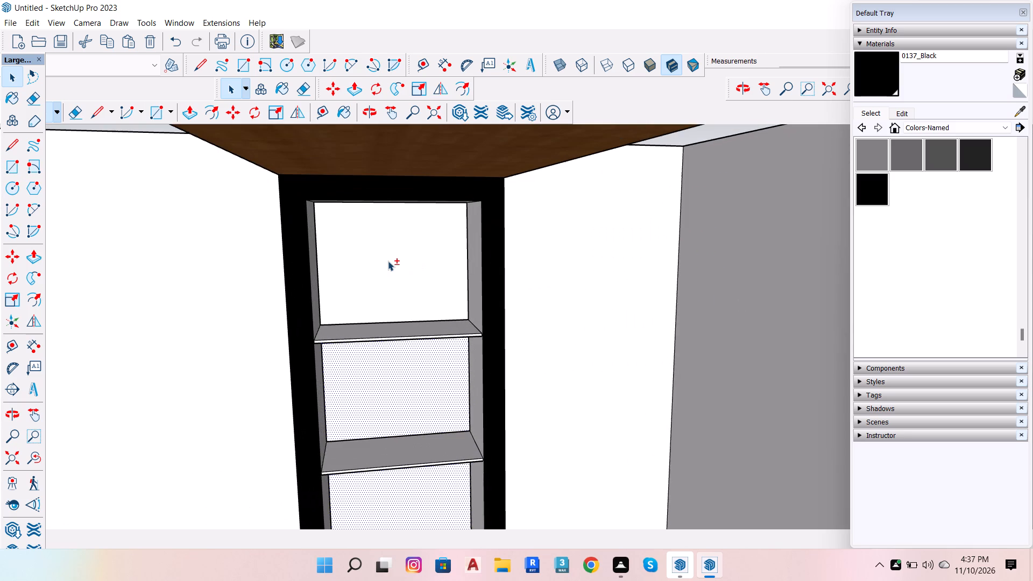
left_click(388, 261, "shift")
left_click(939, 127)
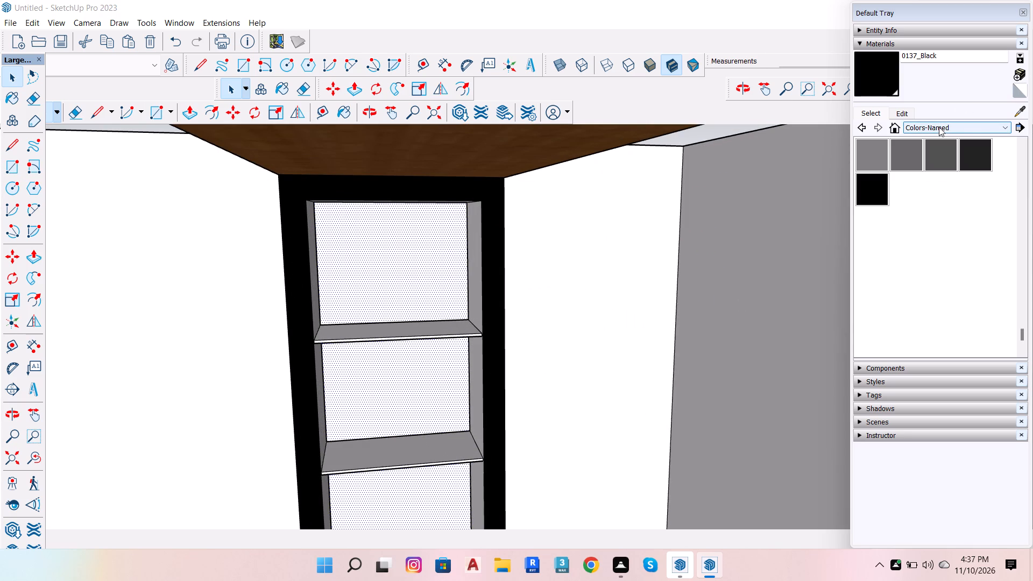
scroll(932, 242, "down", 15)
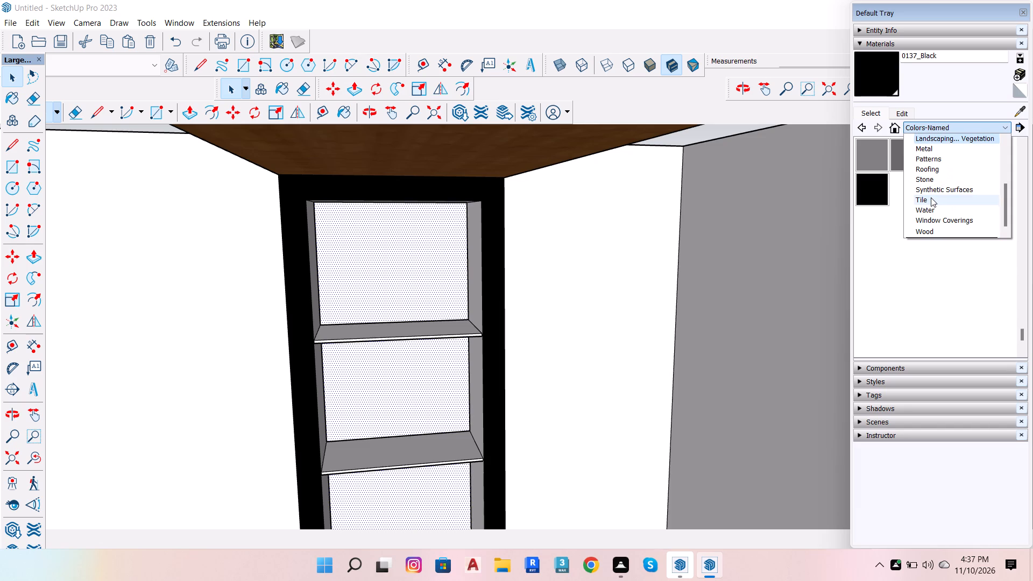
scroll(931, 197, "down", 6)
left_click(932, 230)
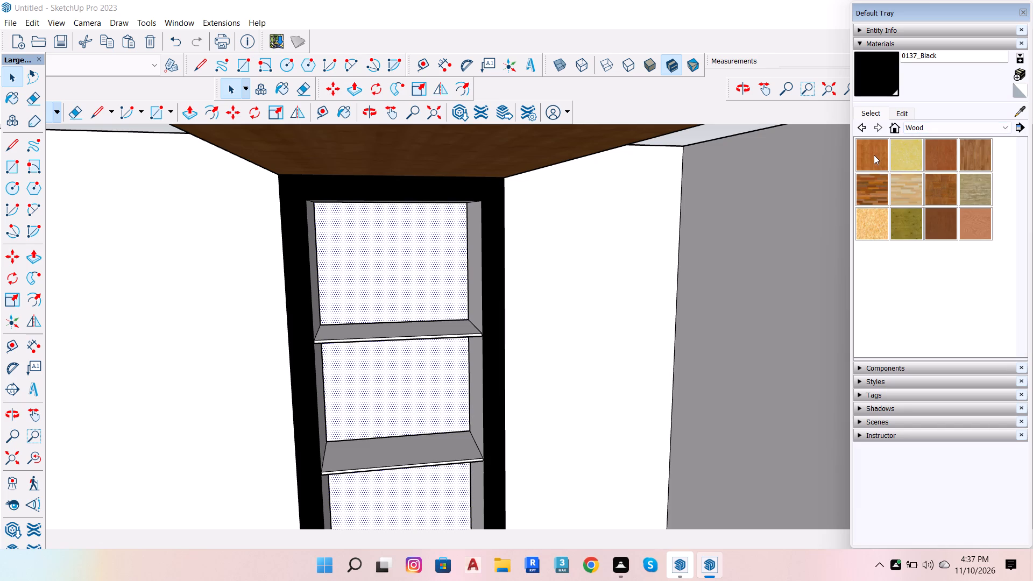
left_click(872, 151)
left_click(374, 266)
scroll(555, 254, "down", 7)
key("space")
Reopen the shelved tall block and select all of its connected faces and edges, including the inner sides and shelves.
scroll(503, 297, "up", 5)
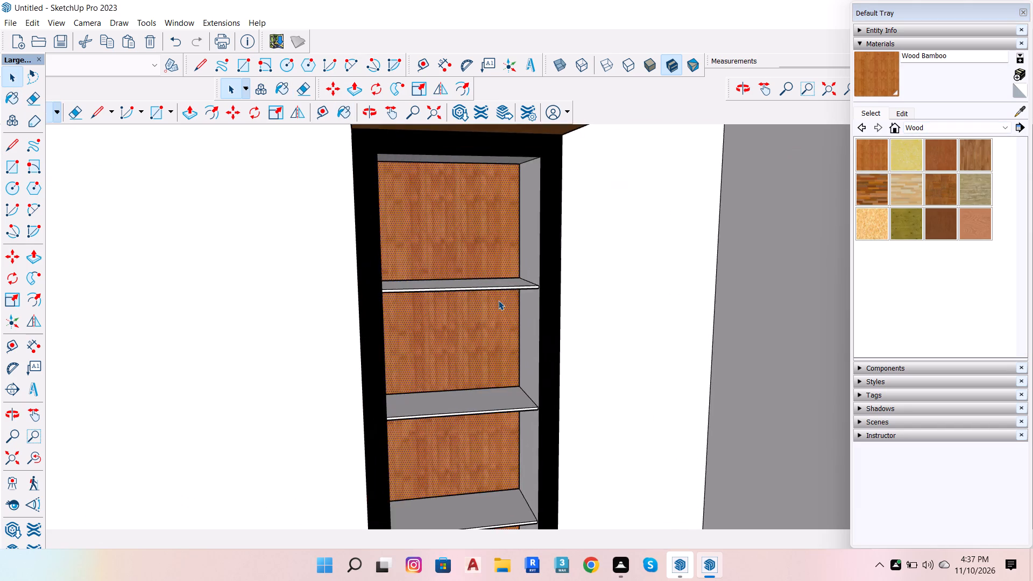
scroll(498, 300, "up", 11)
double_click(512, 306)
left_click(512, 306)
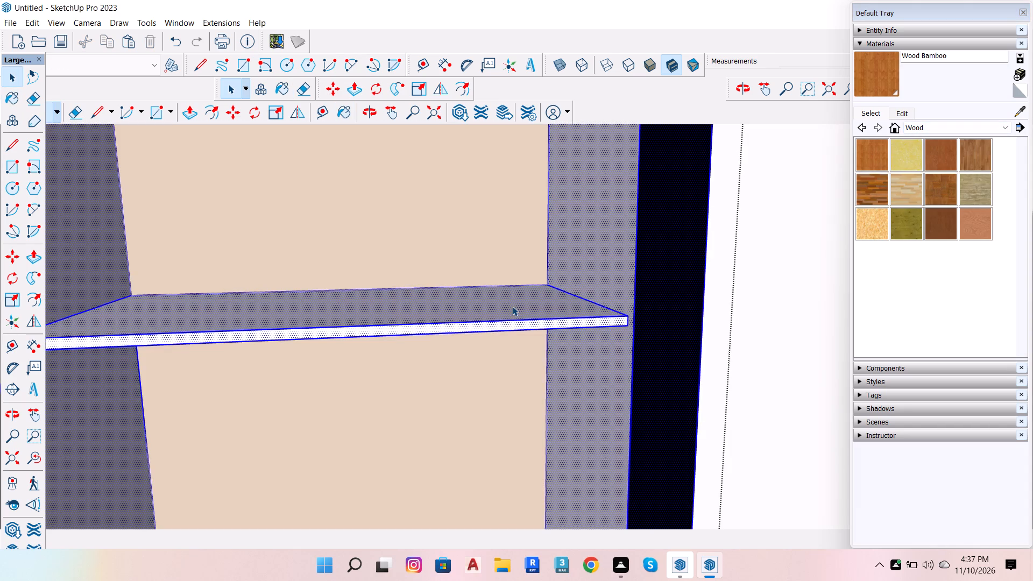
double_click(540, 327)
double_click(614, 239)
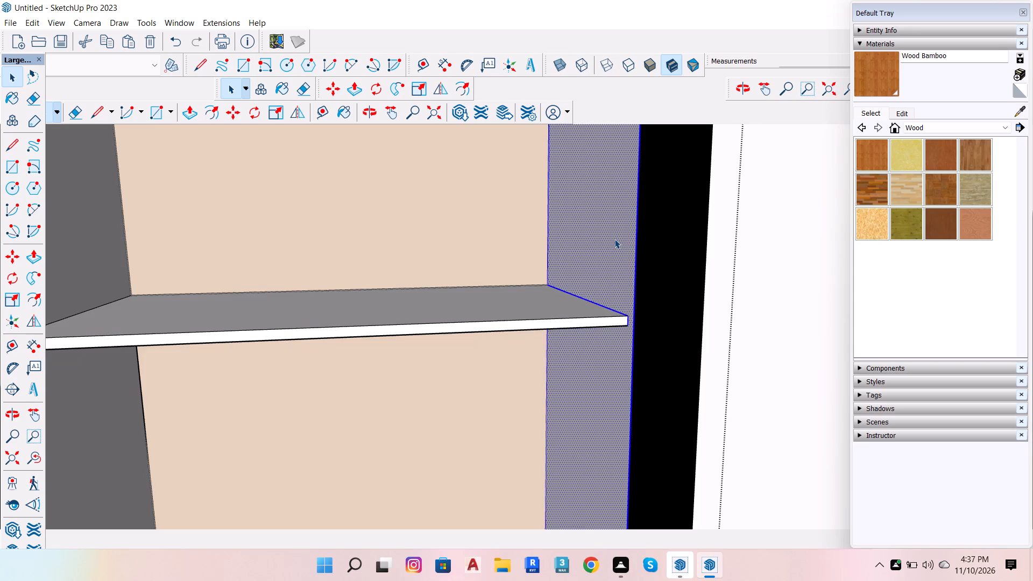
scroll(614, 239, "down", 13)
scroll(547, 245, "down", 7)
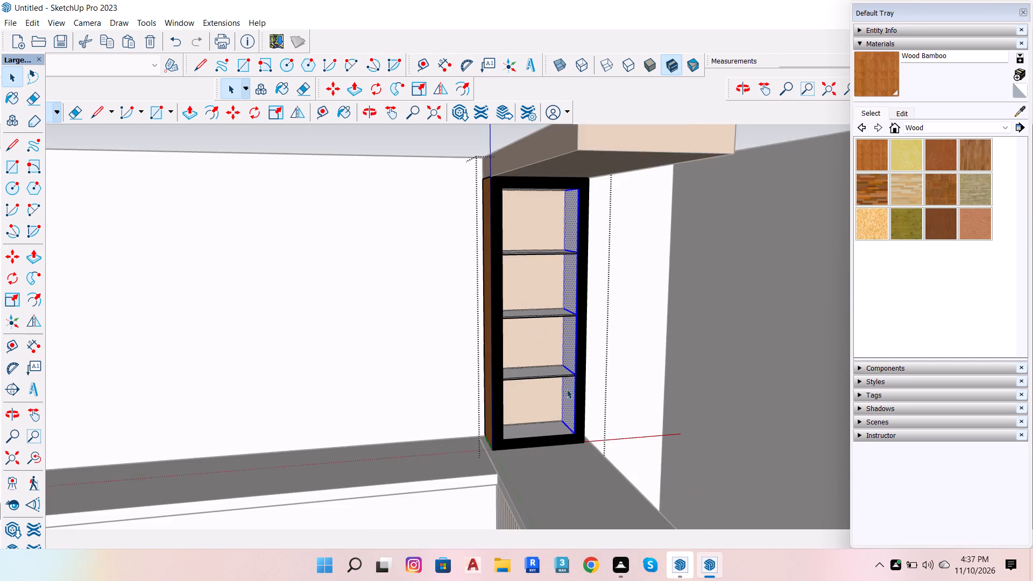
scroll(569, 396, "up", 7)
scroll(424, 361, "down", 7)
scroll(660, 403, "up", 7)
scroll(583, 388, "up", 7)
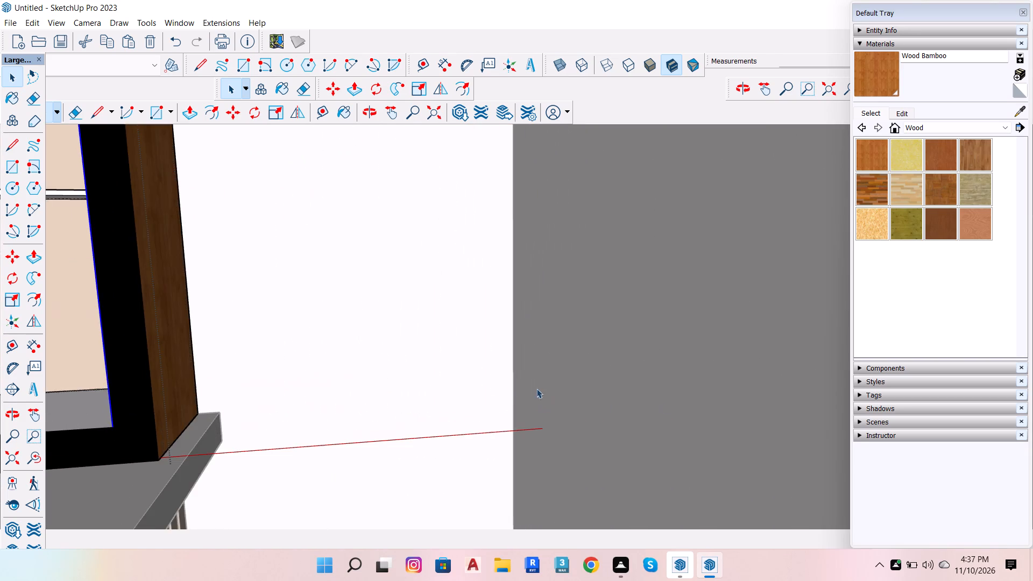
scroll(340, 466, "down", 15)
scroll(248, 354, "up", 7)
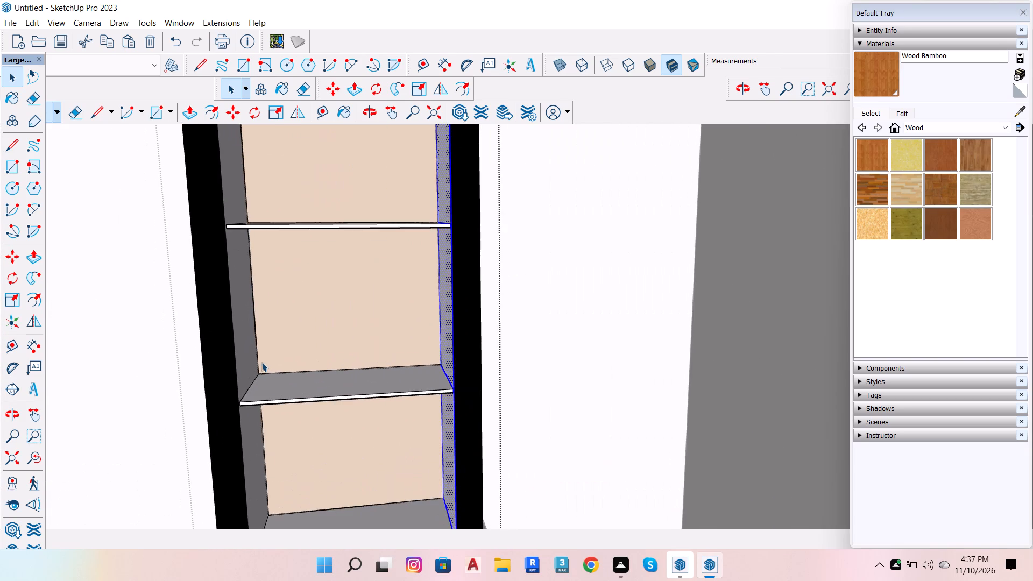
scroll(261, 362, "up", 5)
left_click(239, 355, "shift")
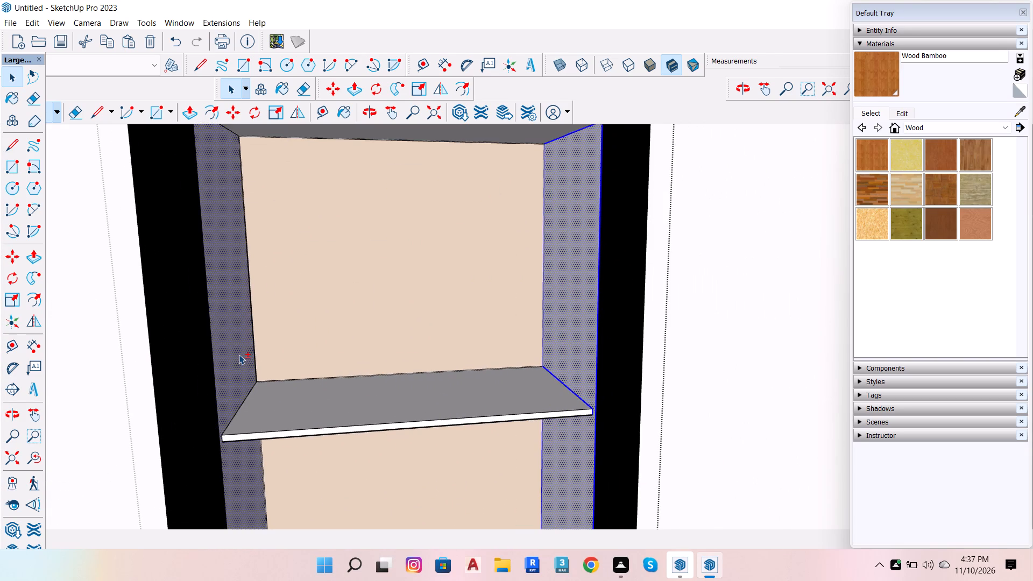
double_click(239, 355, "shift")
double_click(239, 355, "shift")
left_click(239, 355, "shift")
double_click(239, 355)
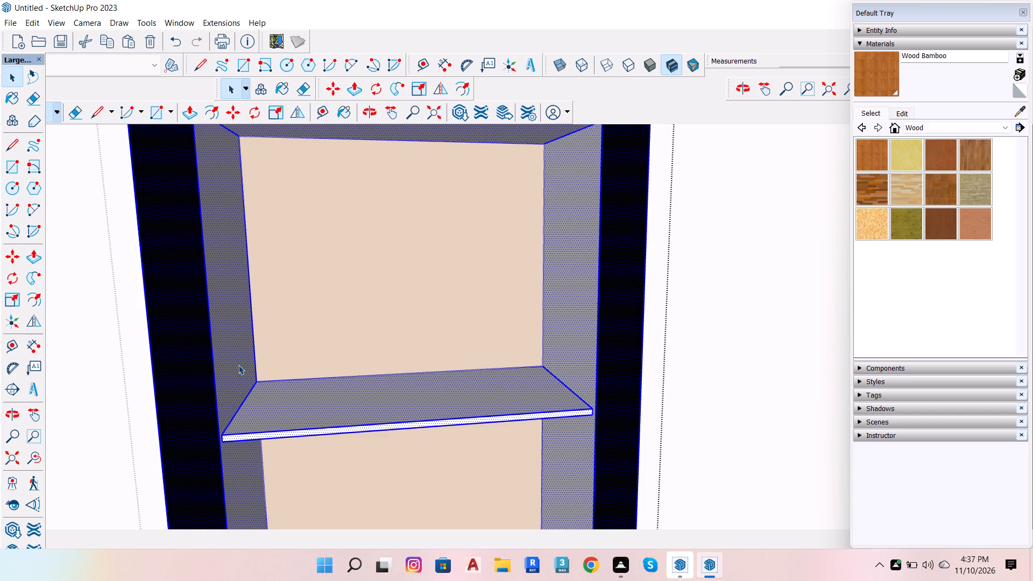
Exclude the tall block's black front frame from the selection, paint the inner sides and shelves with Wood Bamboo, and close the block.
scroll(242, 364, "down", 7)
left_click(217, 384, "shift")
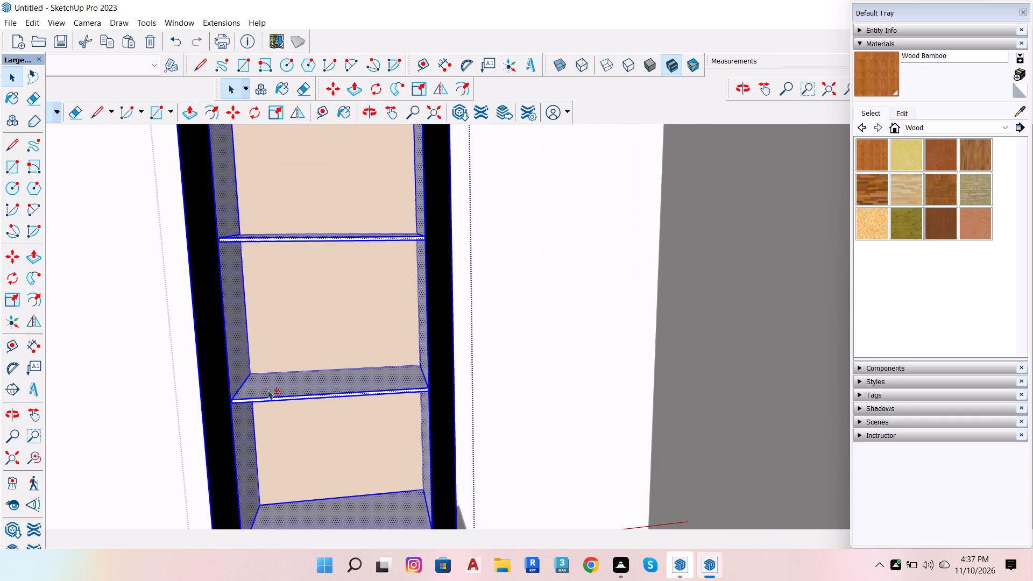
left_click(438, 369, "shift")
scroll(470, 421, "down", 7, "shift")
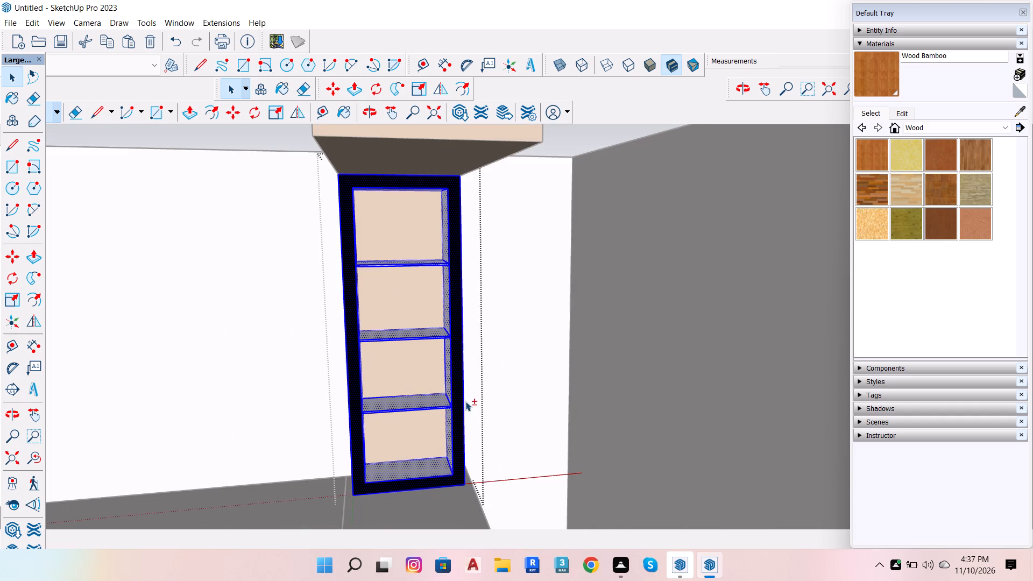
scroll(471, 434, "up", 14, "shift")
left_click(445, 436, "shift")
scroll(596, 357, "down", 8, "shift")
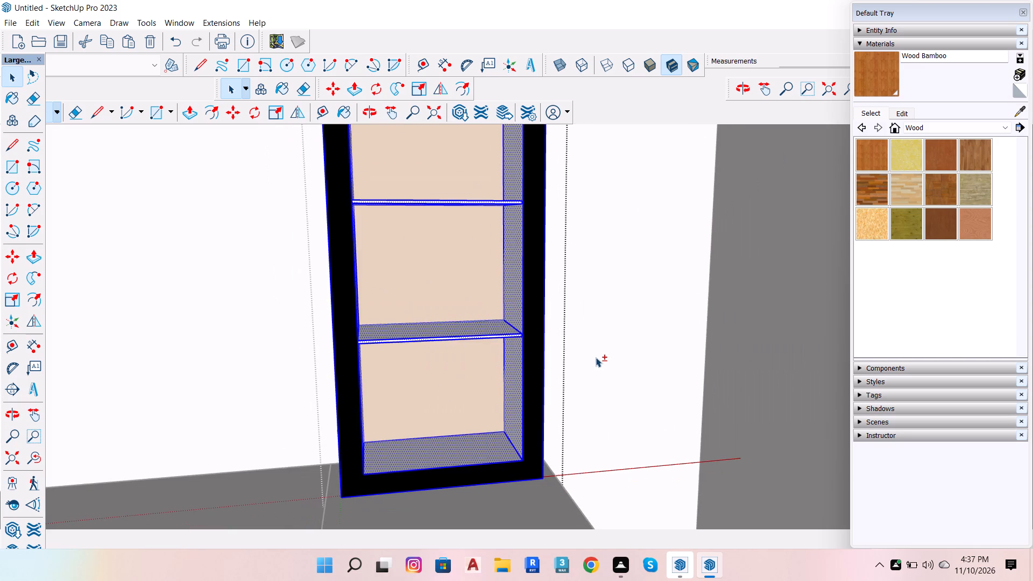
scroll(351, 457, "up", 14, "shift")
scroll(389, 420, "down", 7, "shift")
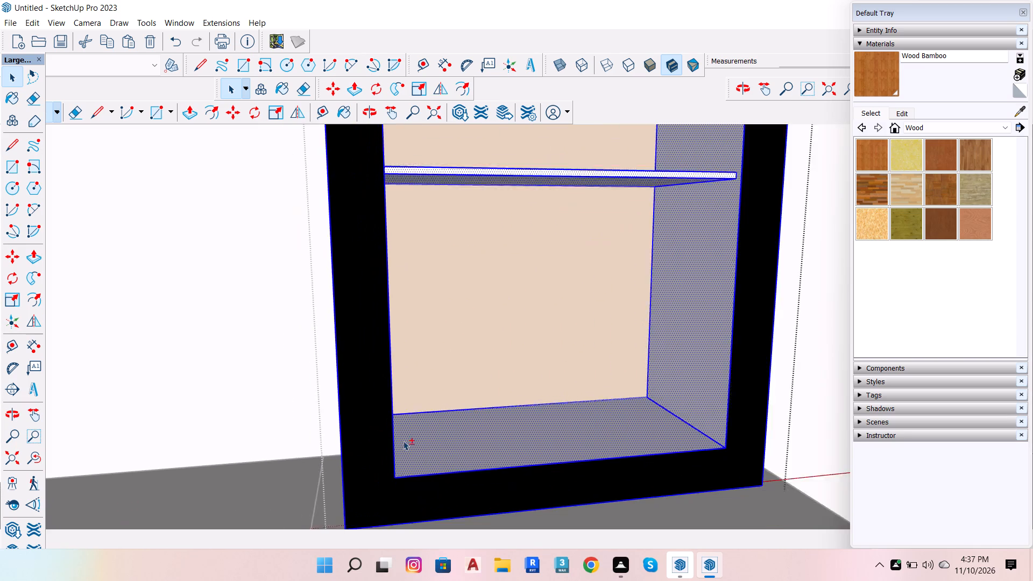
scroll(523, 462, "down", 8, "shift")
scroll(575, 479, "down", 7, "shift")
scroll(620, 245, "up", 6, "shift")
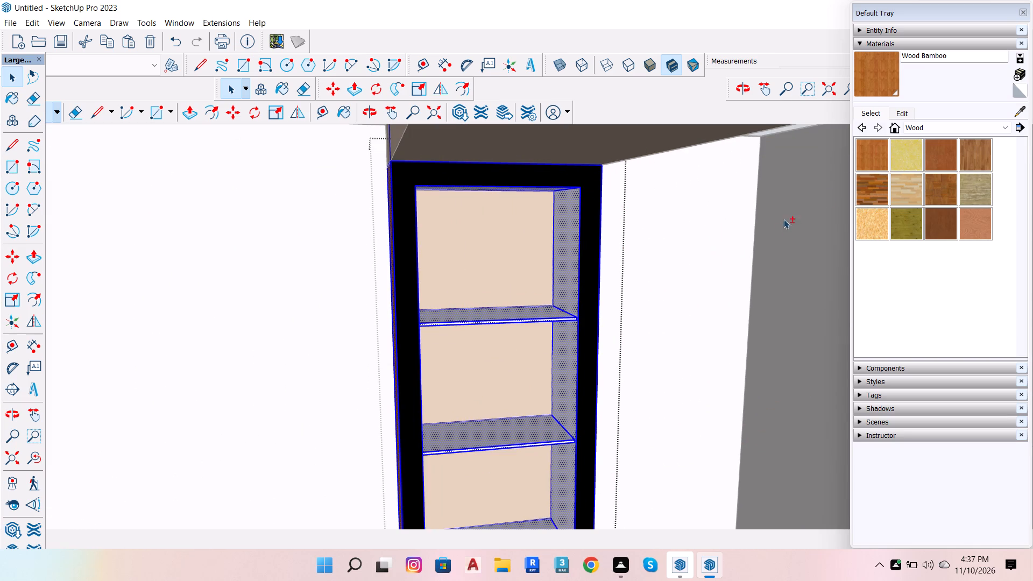
left_click(873, 152, "shift")
left_click(562, 314)
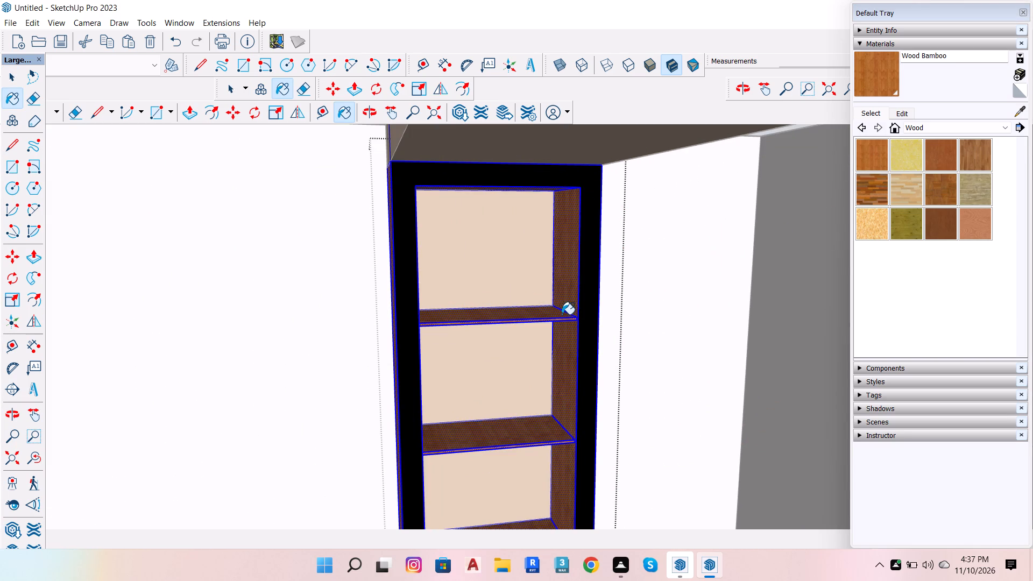
scroll(571, 316, "up", 6)
scroll(488, 353, "down", 8)
key("space")
scroll(454, 366, "up", 6)
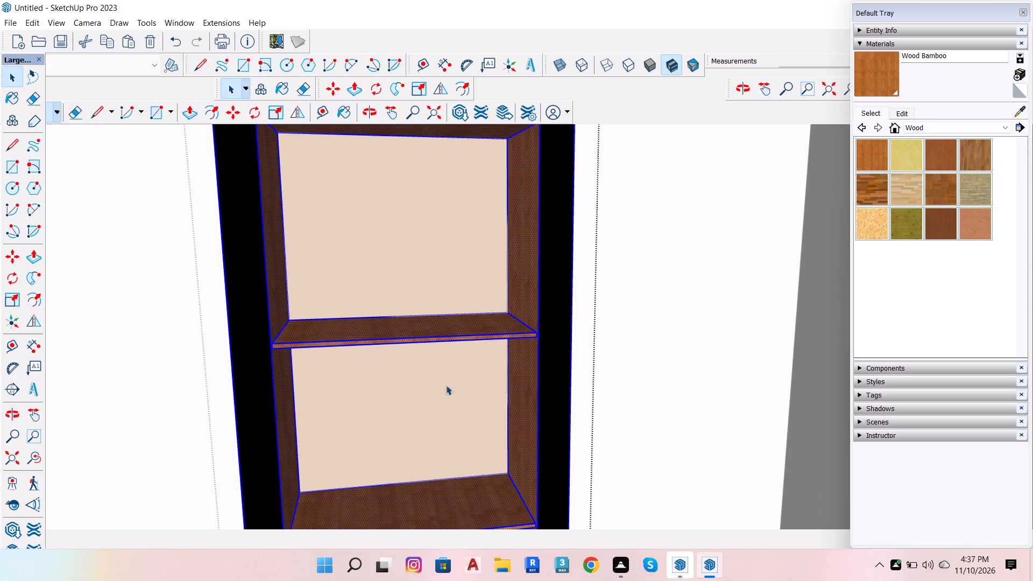
left_click(448, 402)
scroll(476, 346, "down", 7)
scroll(424, 360, "down", 8)
scroll(478, 415, "up", 7)
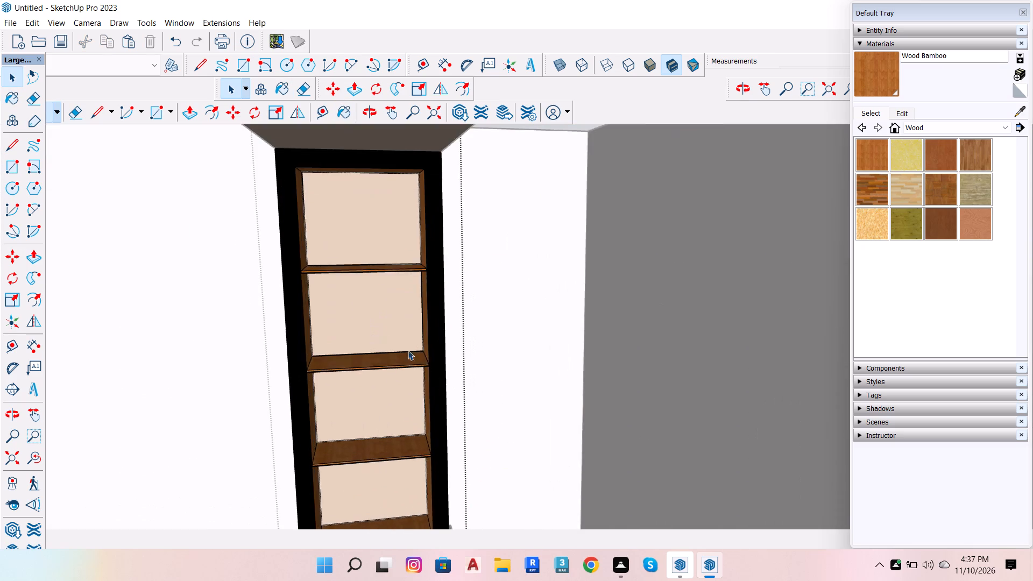
scroll(375, 339, "down", 5)
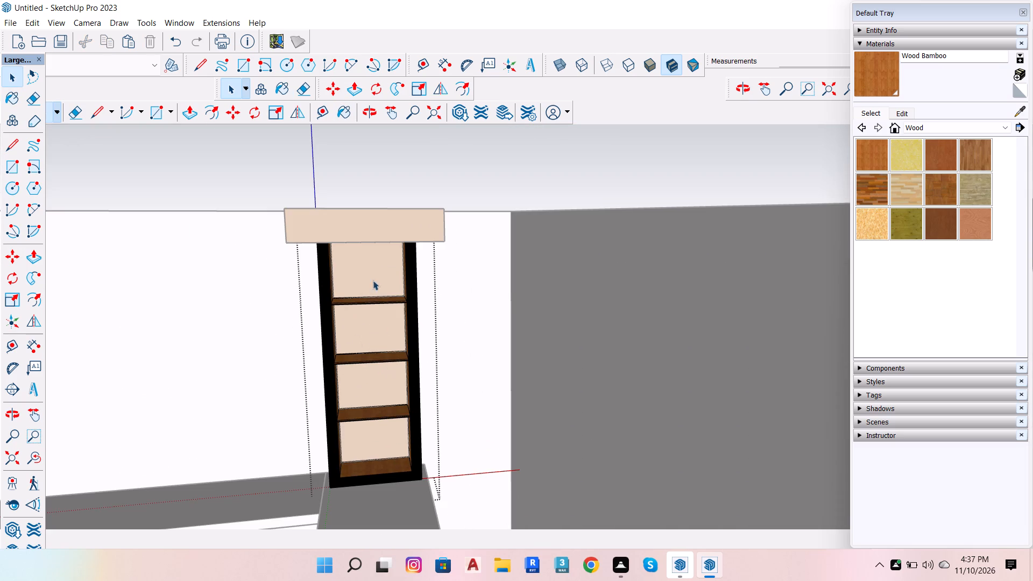
scroll(388, 251, "up", 3)
scroll(512, 354, "down", 6)
double_click(455, 234)
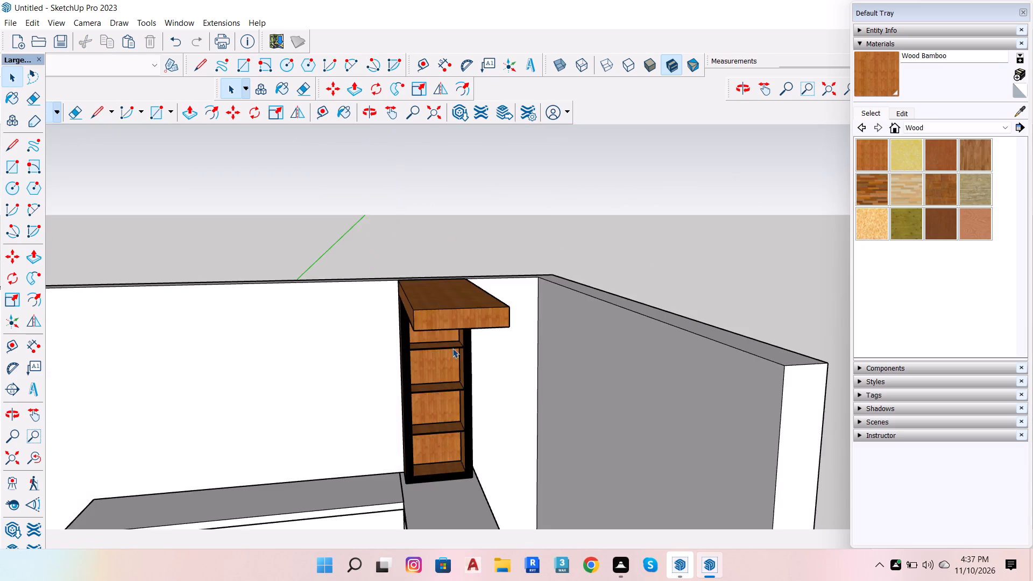
Examine the wood finish on the tall block's compartments, inner sides and shelves.
scroll(460, 355, "up", 6)
scroll(437, 303, "up", 7)
scroll(563, 301, "down", 8)
scroll(568, 356, "down", 6)
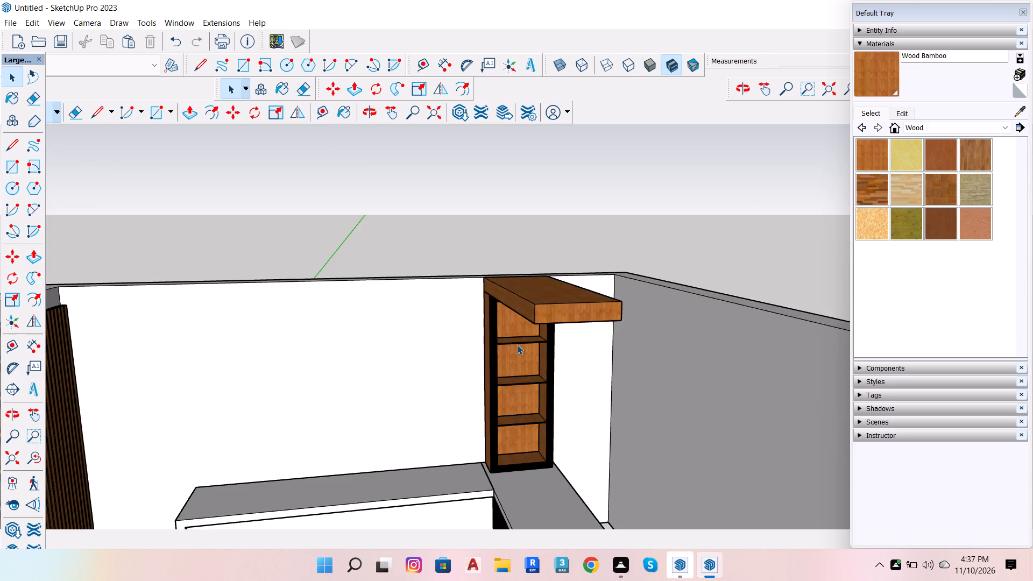
scroll(450, 356, "up", 6)
scroll(520, 301, "down", 7)
scroll(592, 423, "up", 8)
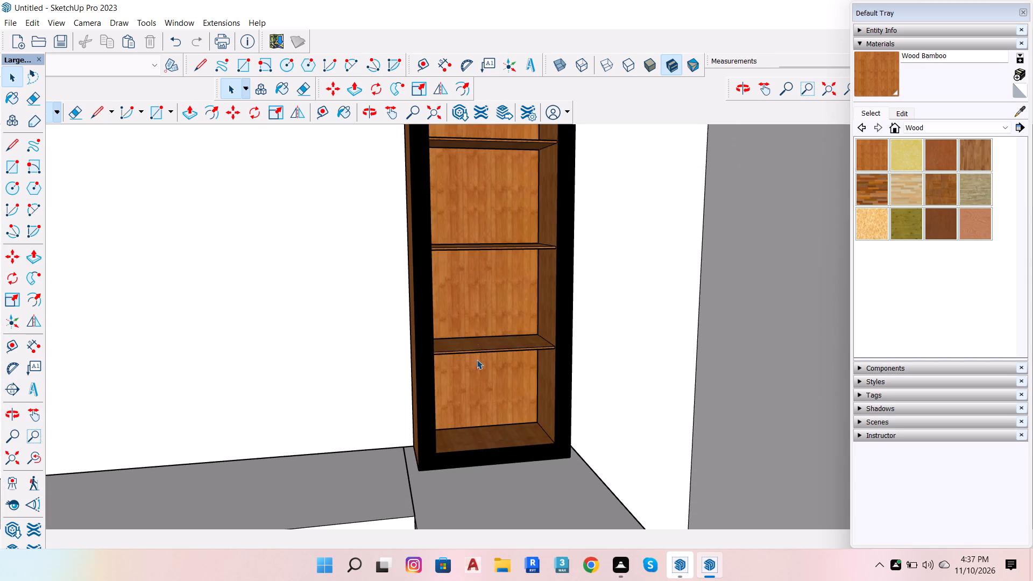
scroll(314, 442, "down", 6)
scroll(585, 351, "up", 4)
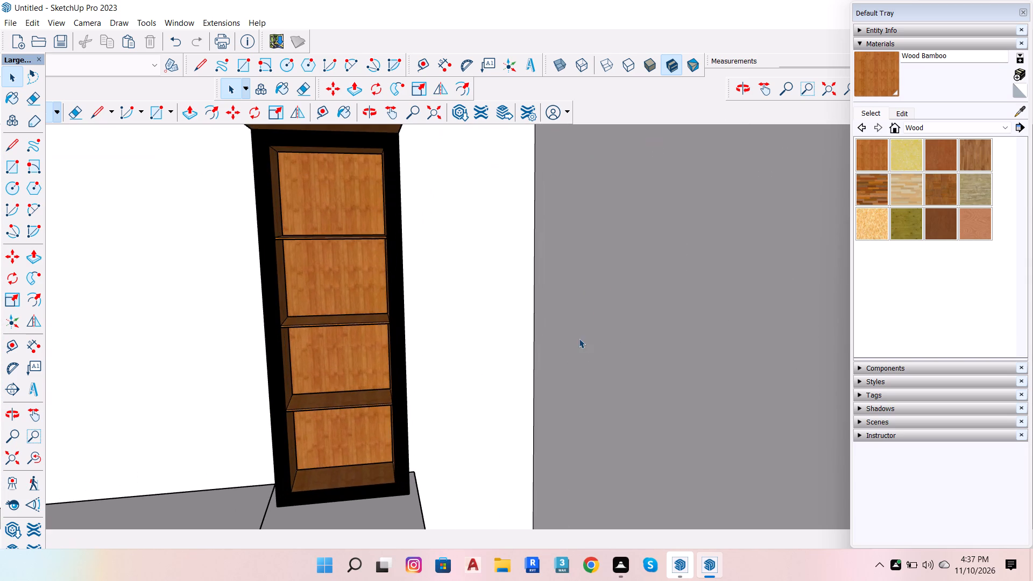
scroll(575, 344, "up", 4)
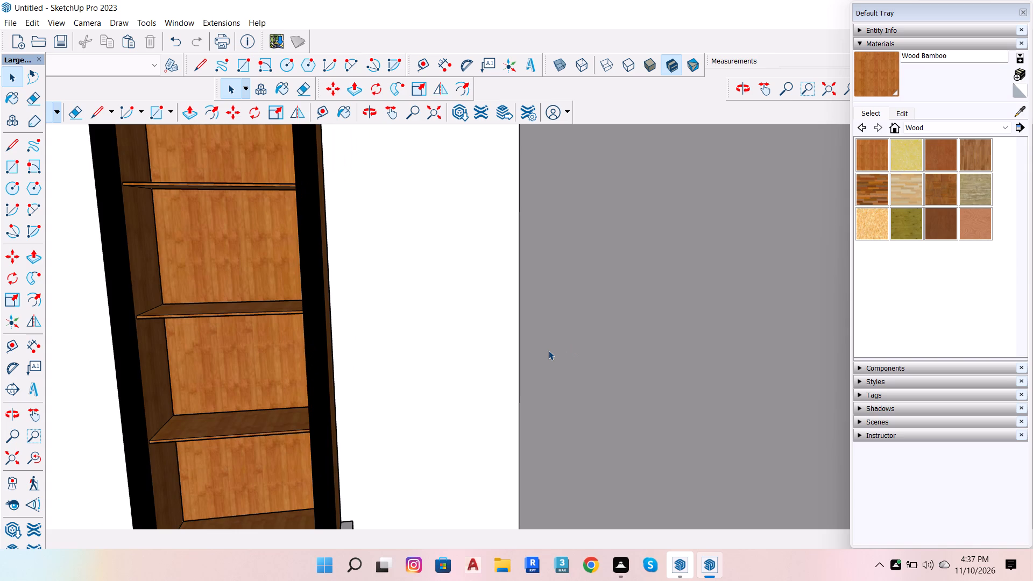
Select the front edge faces of the three shelves inside the tall block and paint them 0137_Black from the Colors-Named library.
scroll(532, 333, "down", 7)
scroll(401, 406, "up", 7)
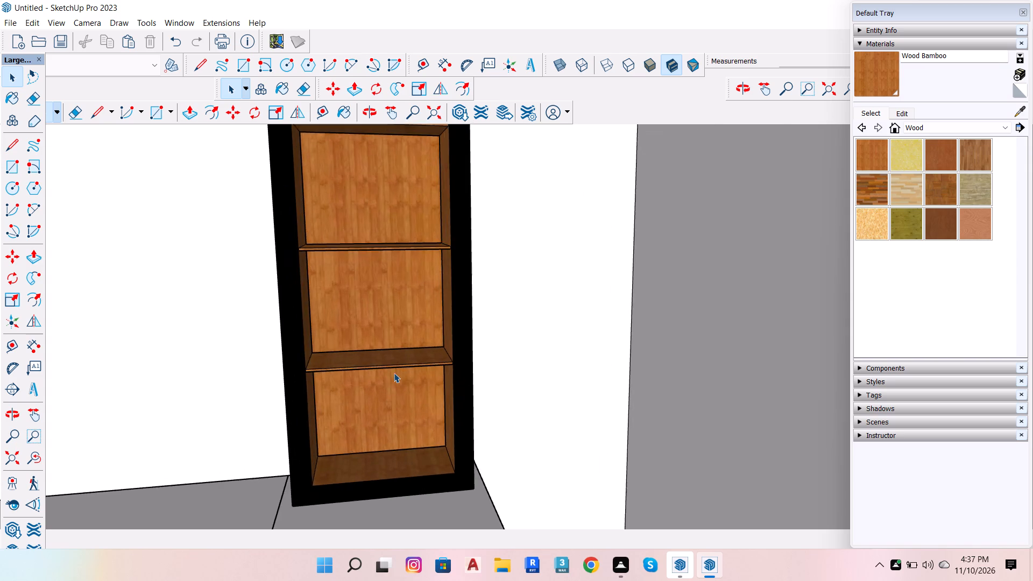
scroll(394, 373, "up", 13)
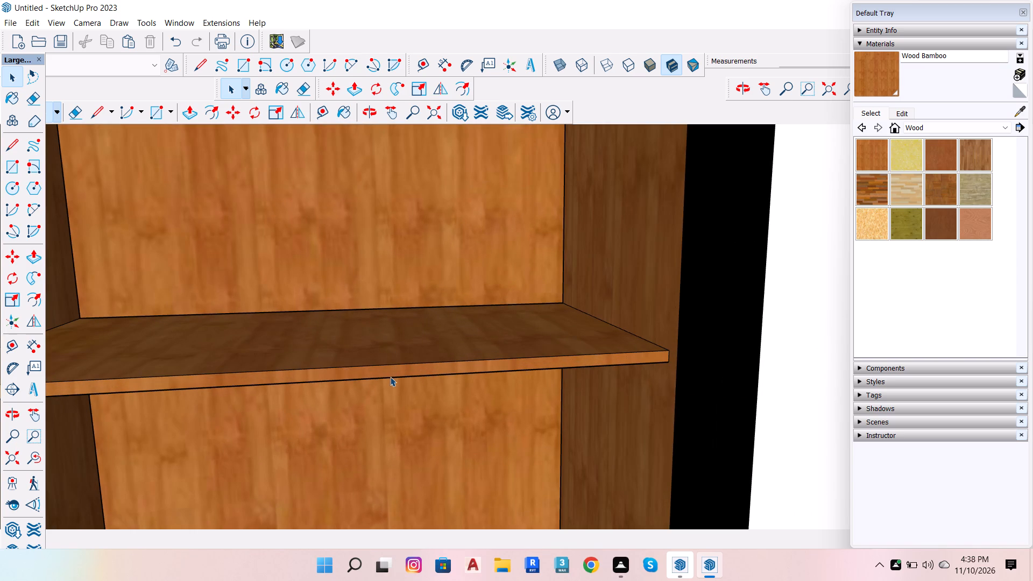
triple_click(385, 373)
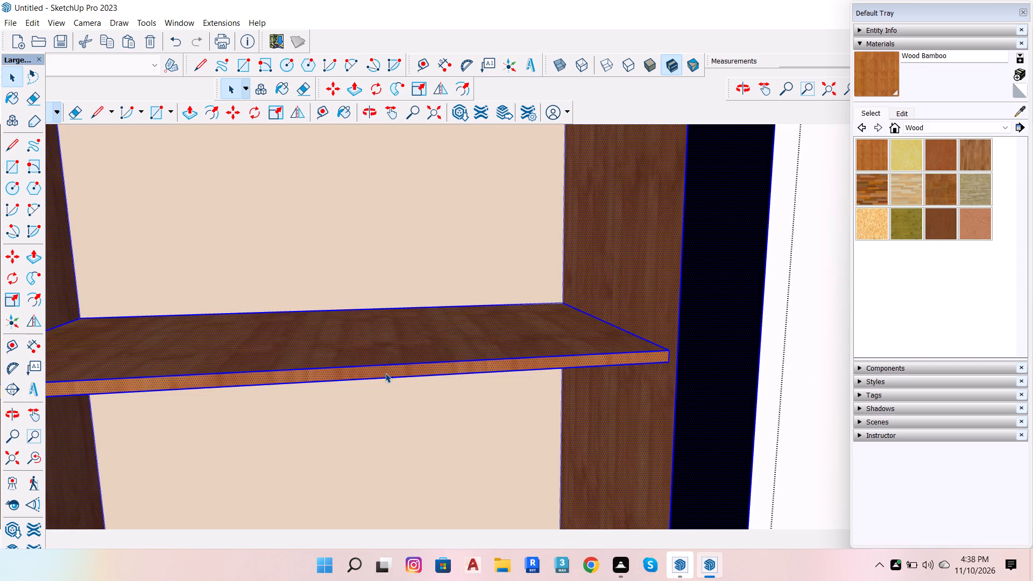
double_click(385, 373)
double_click(385, 373)
double_click(385, 373)
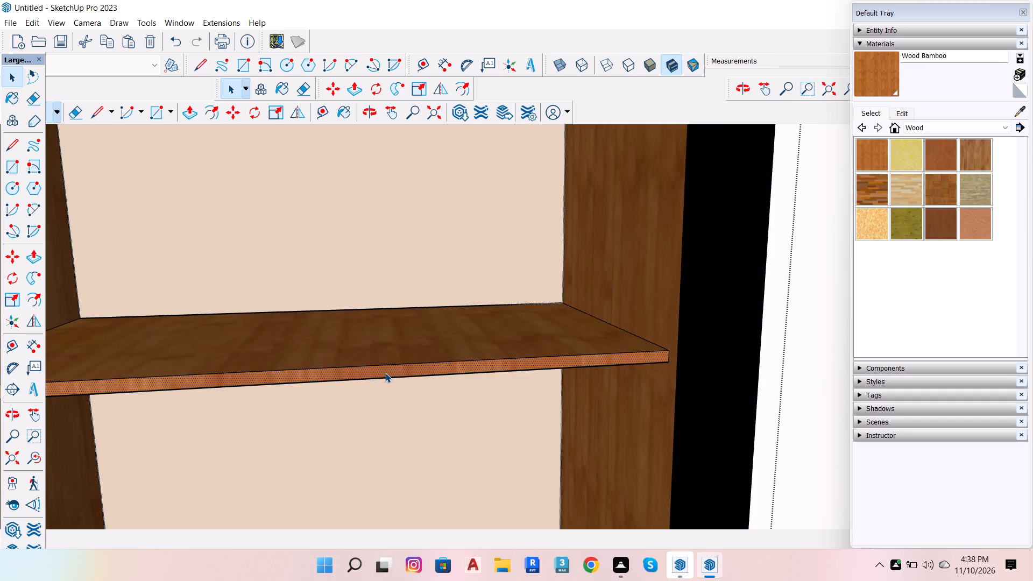
scroll(423, 419, "down", 14)
scroll(469, 299, "up", 6)
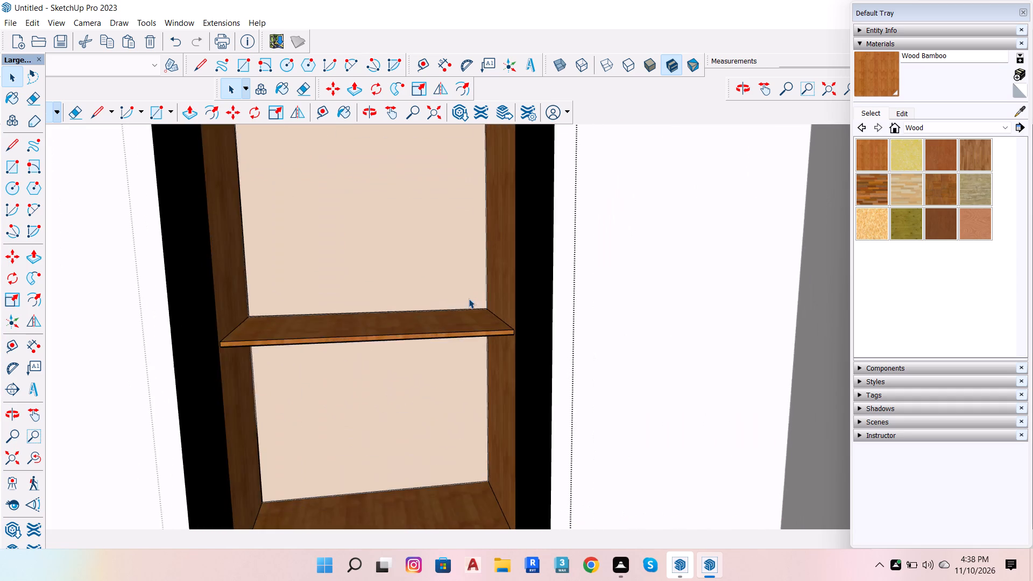
scroll(465, 323, "up", 10)
scroll(466, 320, "up", 4, "shift")
double_click(466, 320, "shift")
scroll(696, 344, "down", 20, "shift")
scroll(696, 344, "down", 1, "shift")
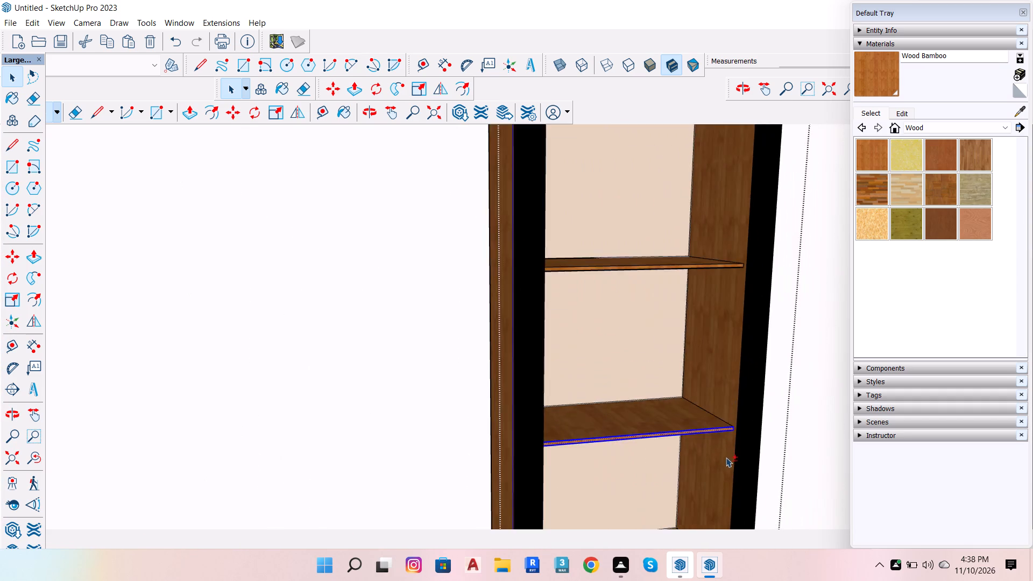
scroll(726, 457, "down", 7, "shift")
scroll(737, 339, "up", 20, "shift")
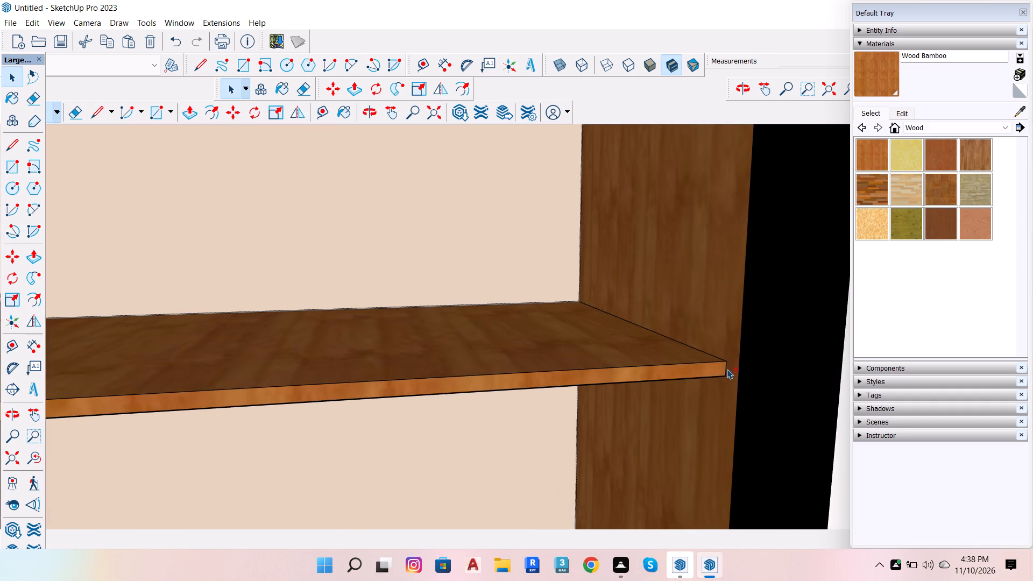
double_click(710, 370, "shift")
scroll(917, 176, "up", 6)
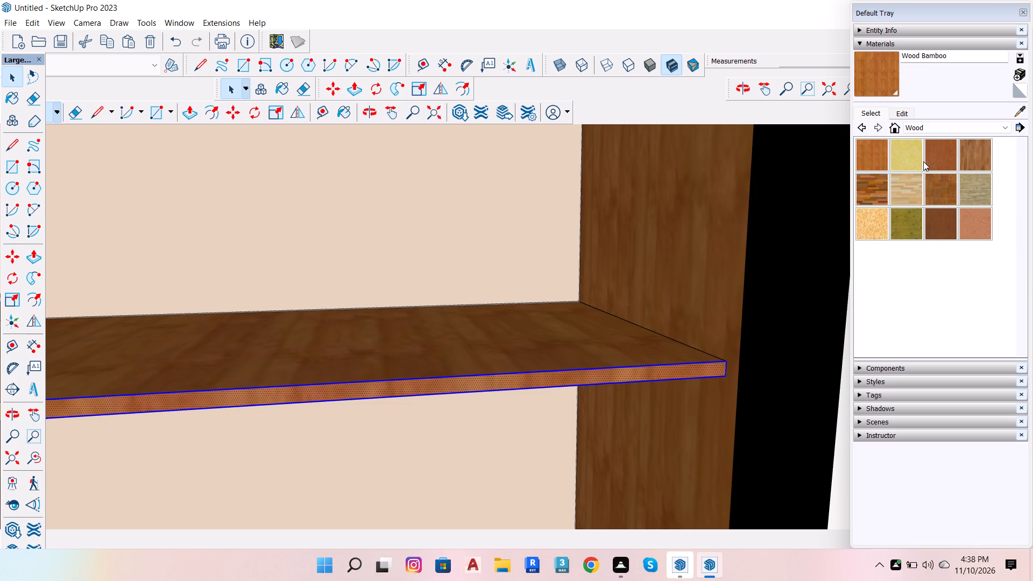
left_click(939, 126)
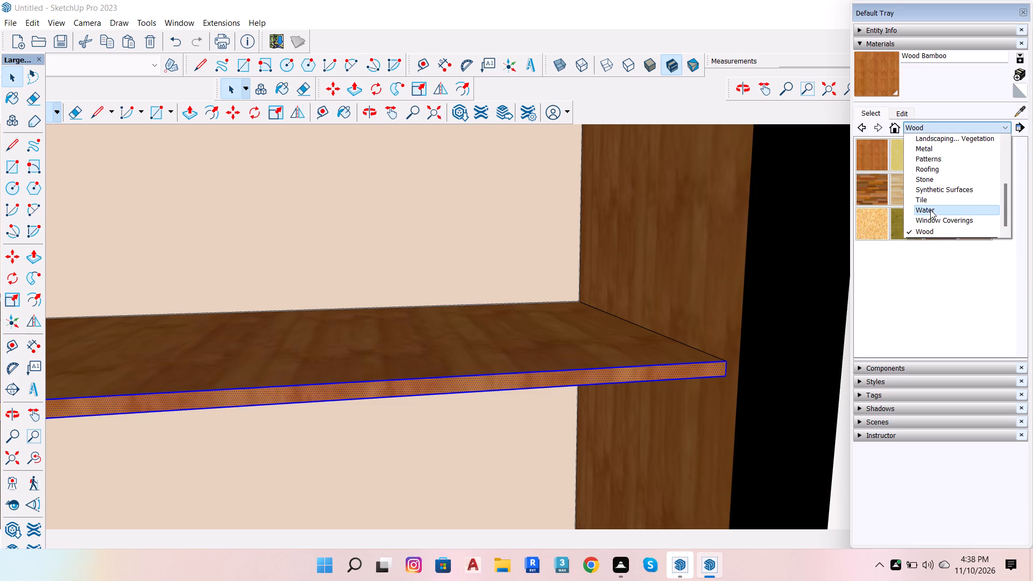
scroll(943, 193, "up", 12)
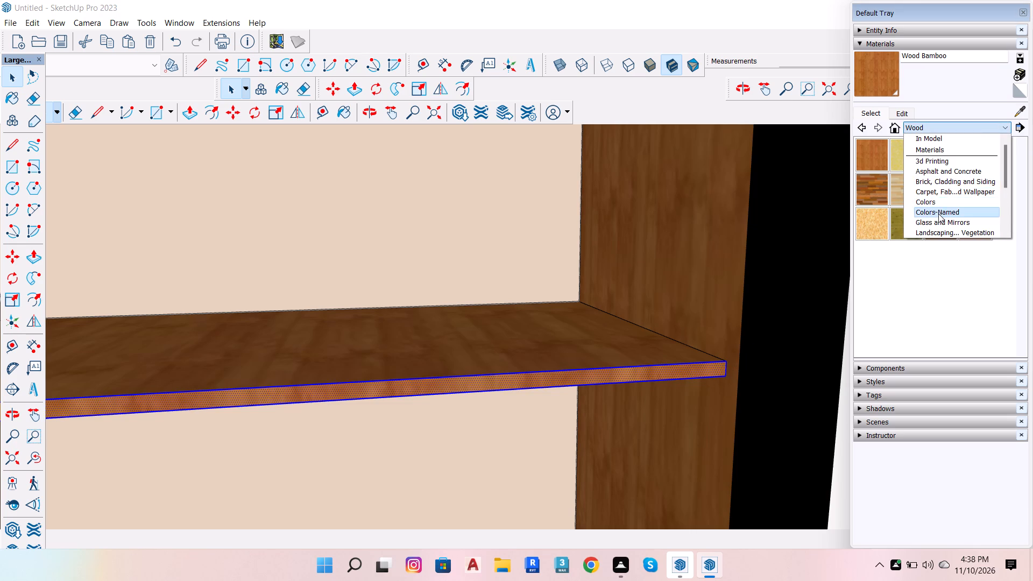
left_click(940, 214)
scroll(957, 252, "down", 14)
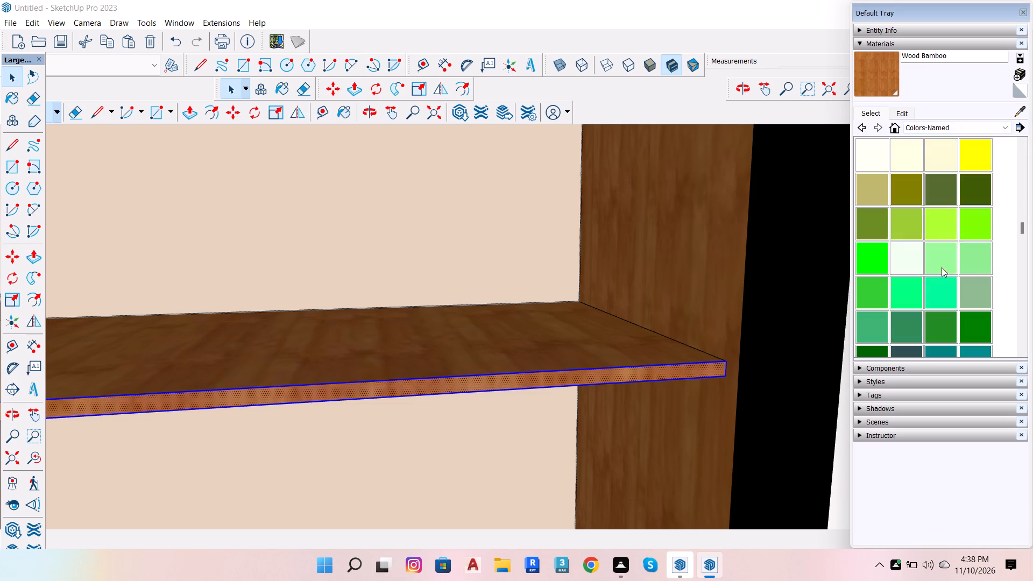
scroll(942, 267, "down", 15)
scroll(942, 267, "down", 7)
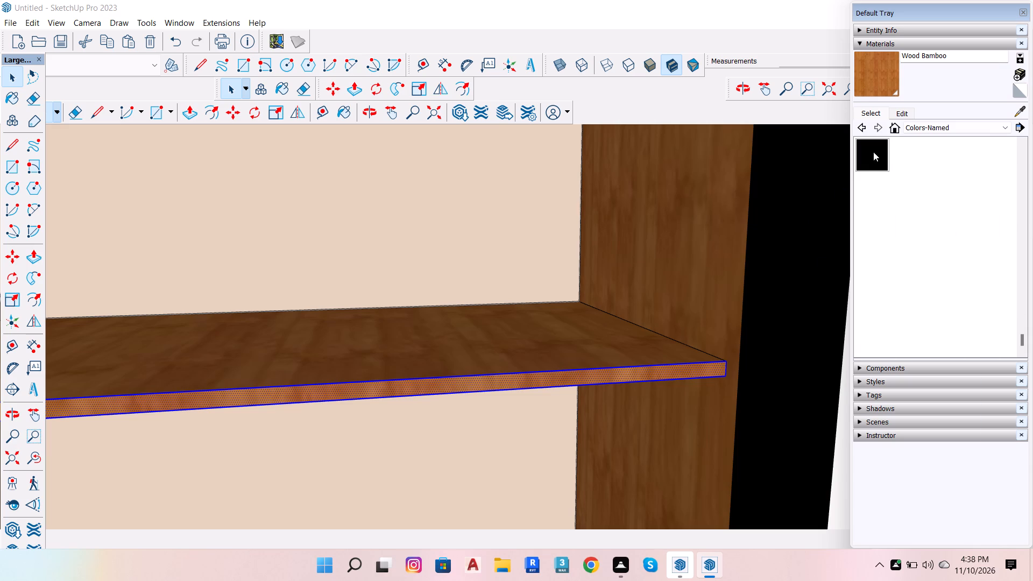
left_click(873, 152)
left_click(686, 372)
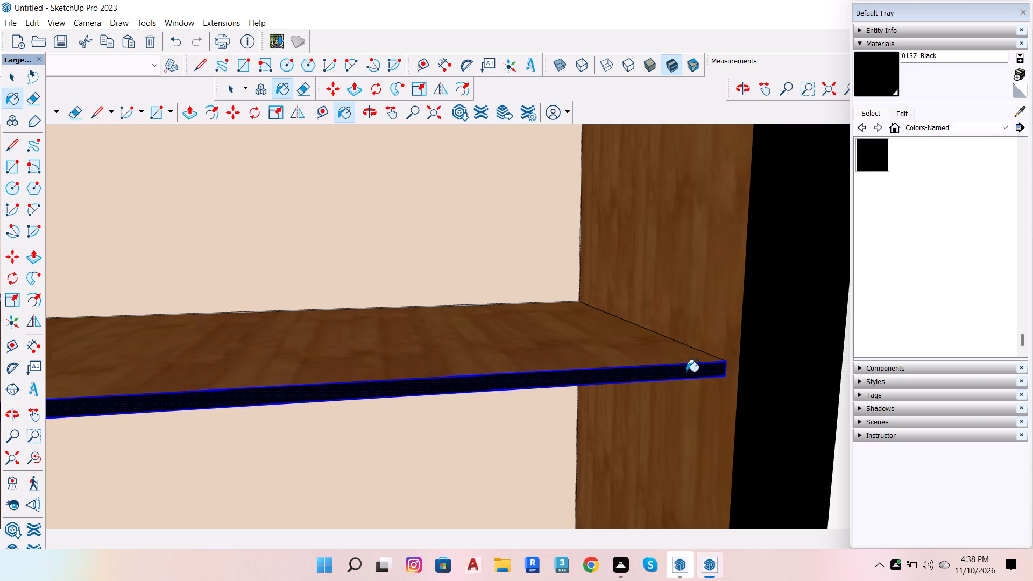
scroll(686, 372, "down", 20)
key("space")
scroll(371, 290, "down", 7)
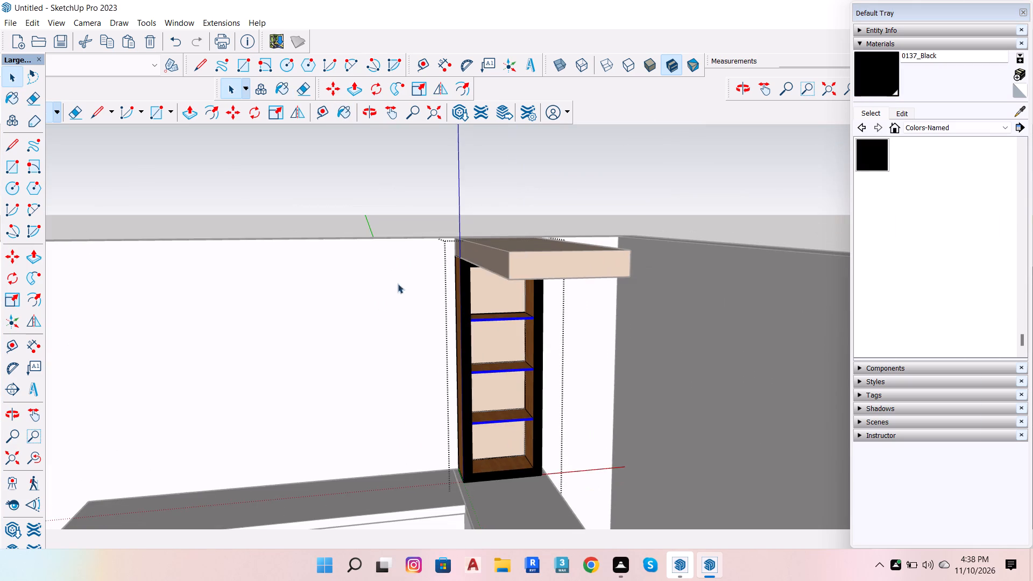
left_click(411, 180)
scroll(630, 440, "up", 5)
scroll(533, 372, "down", 6)
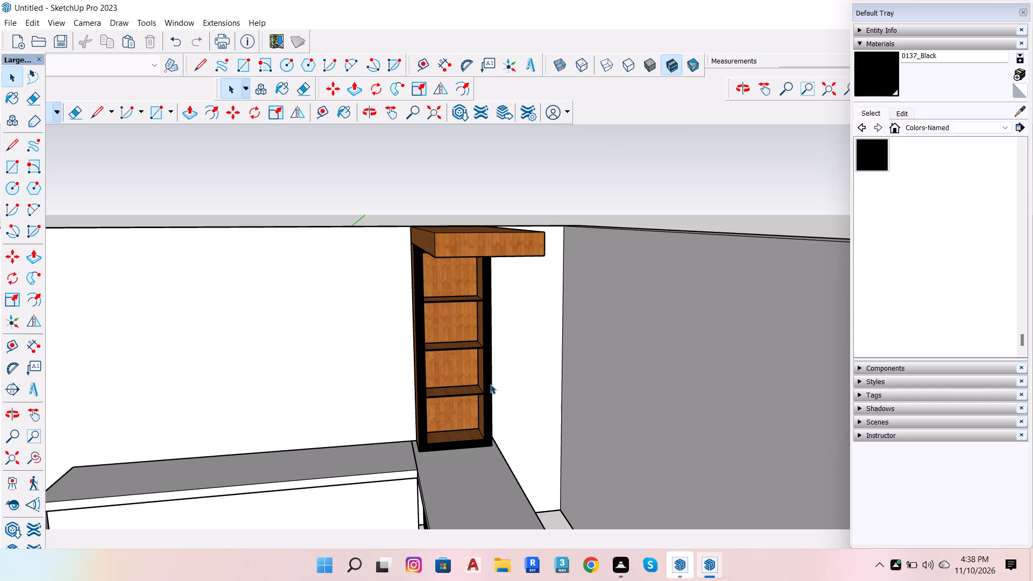
Paint the counter slab above the slatted base with Basic Tile from the Tile materials library.
scroll(128, 333, "down", 9)
scroll(423, 236, "down", 7)
scroll(235, 389, "up", 7)
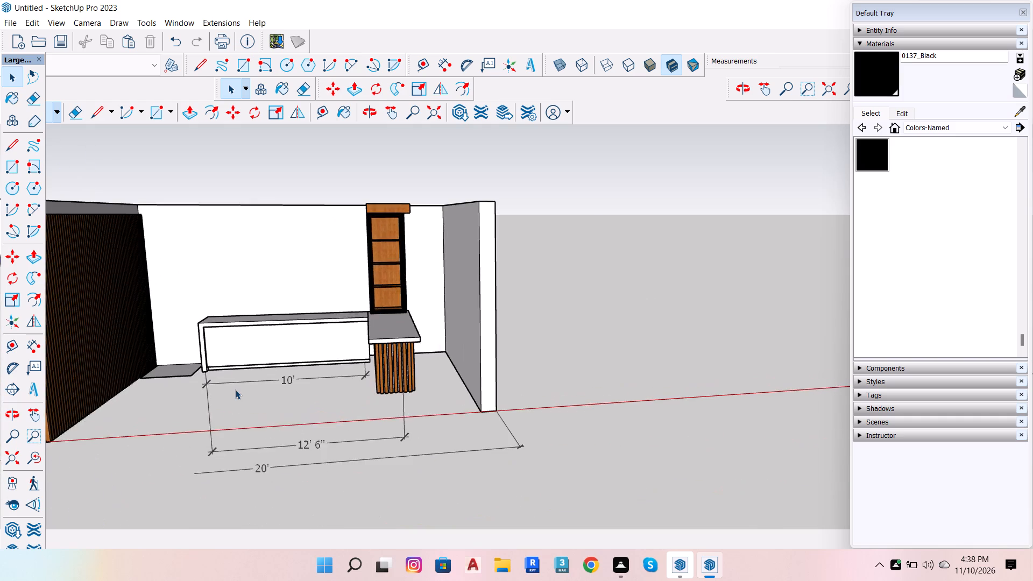
scroll(282, 311, "up", 8)
scroll(641, 356, "up", 6)
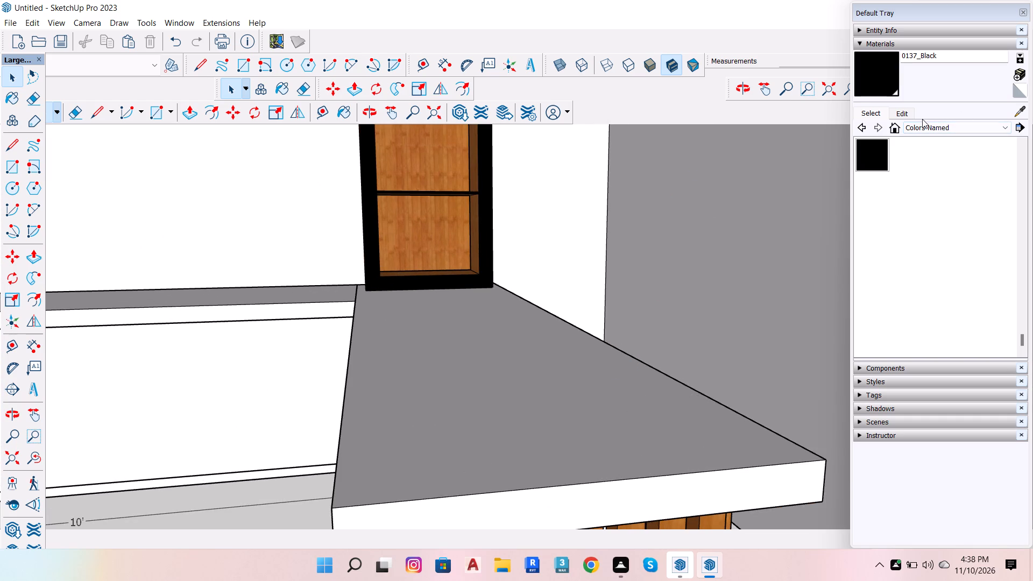
left_click(911, 127)
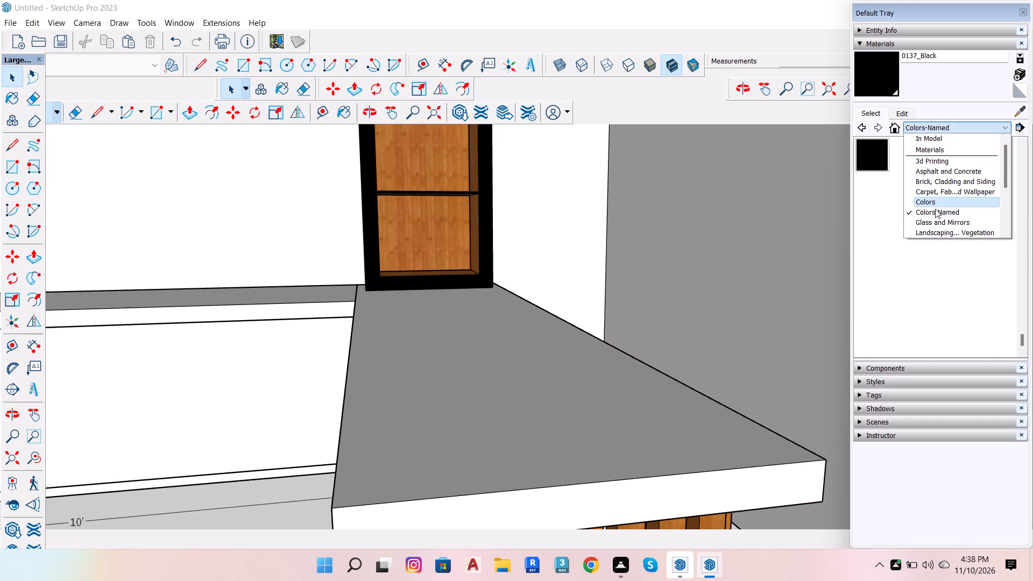
scroll(933, 237, "down", 13)
left_click(930, 195)
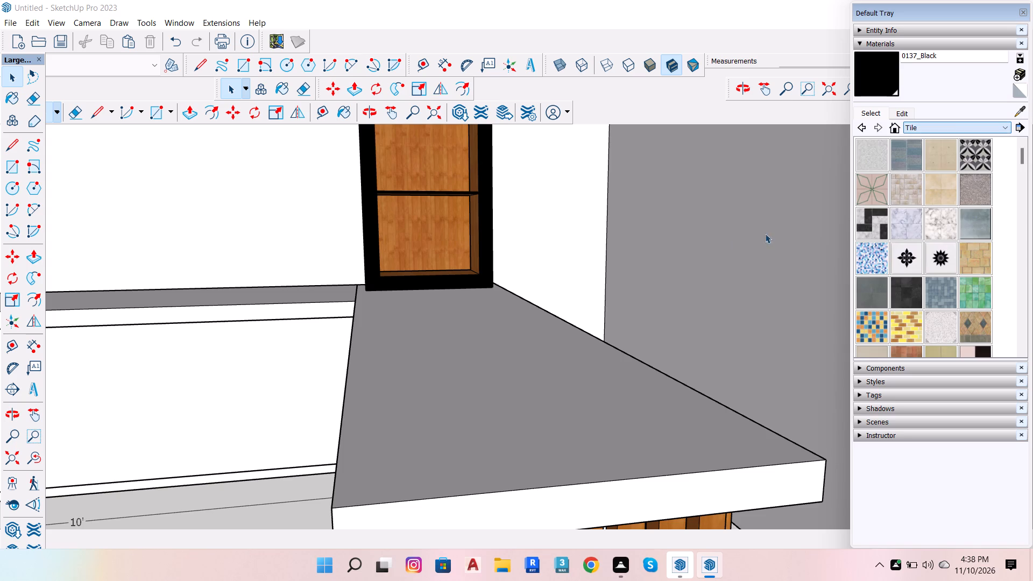
left_click(867, 161)
left_click(559, 433)
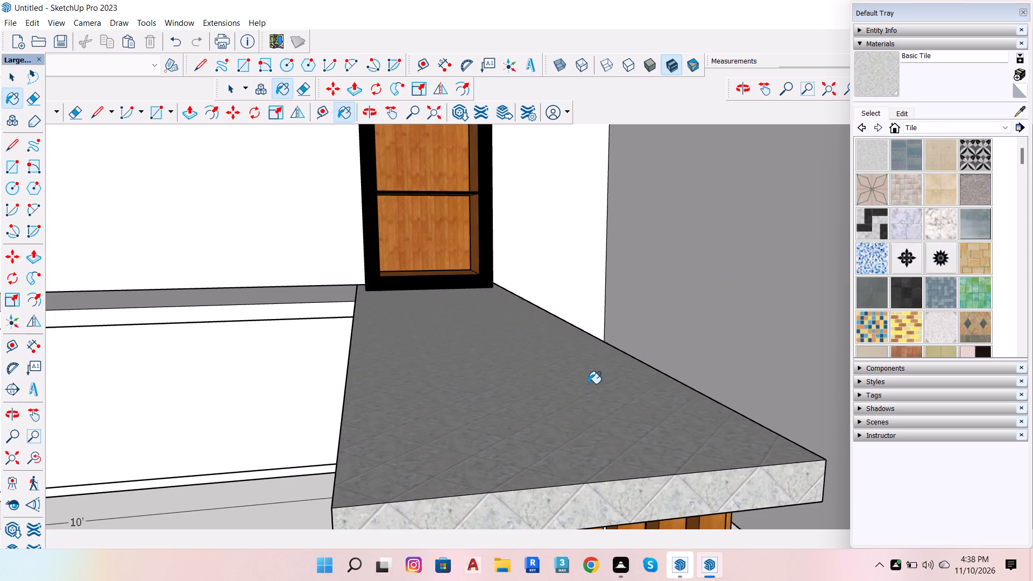
scroll(588, 384, "down", 5)
scroll(602, 478, "up", 7)
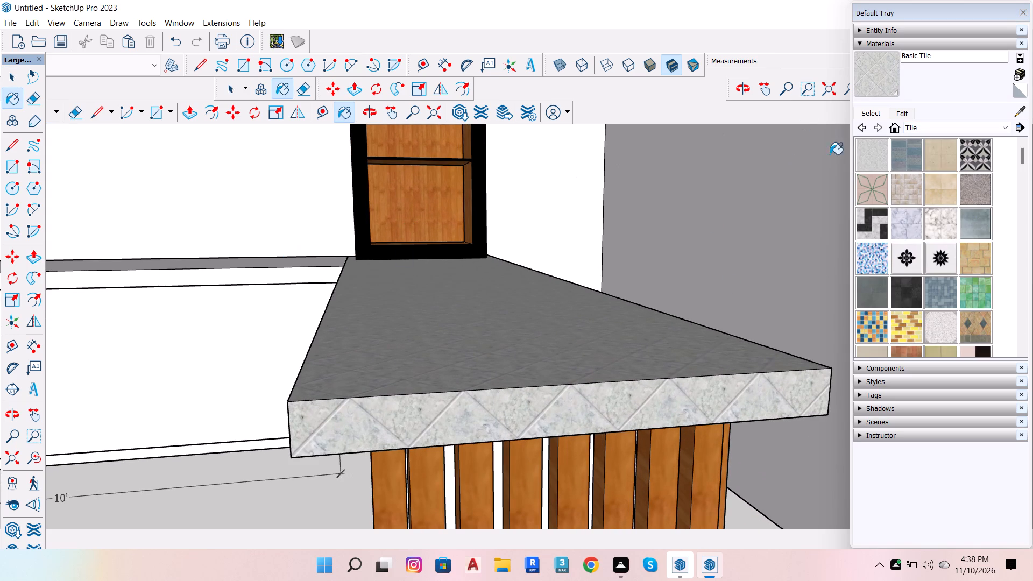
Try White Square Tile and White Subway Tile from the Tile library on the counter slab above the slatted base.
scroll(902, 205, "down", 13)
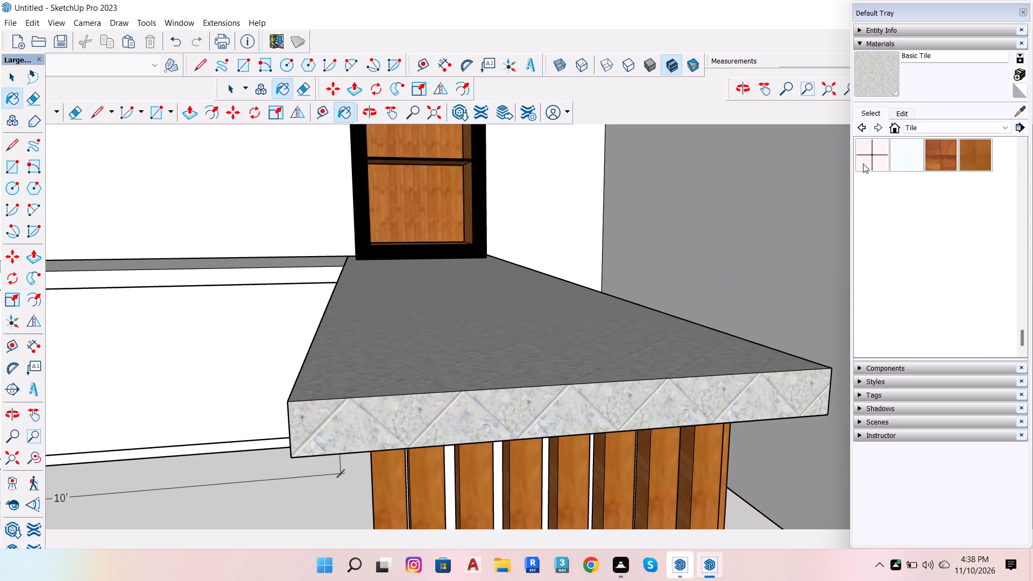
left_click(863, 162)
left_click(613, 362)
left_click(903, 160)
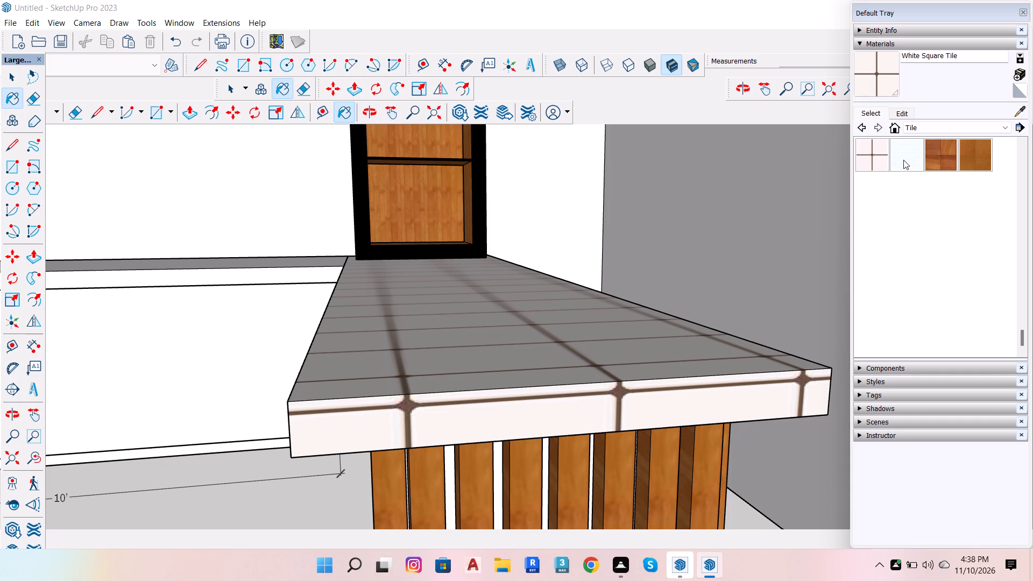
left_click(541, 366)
Browse the material libraries past Synthetic Surfaces and switch to the Stone collection.
scroll(692, 355, "up", 6)
scroll(698, 368, "down", 14)
scroll(611, 356, "up", 7)
scroll(904, 114, "up", 7)
scroll(945, 158, "up", 3)
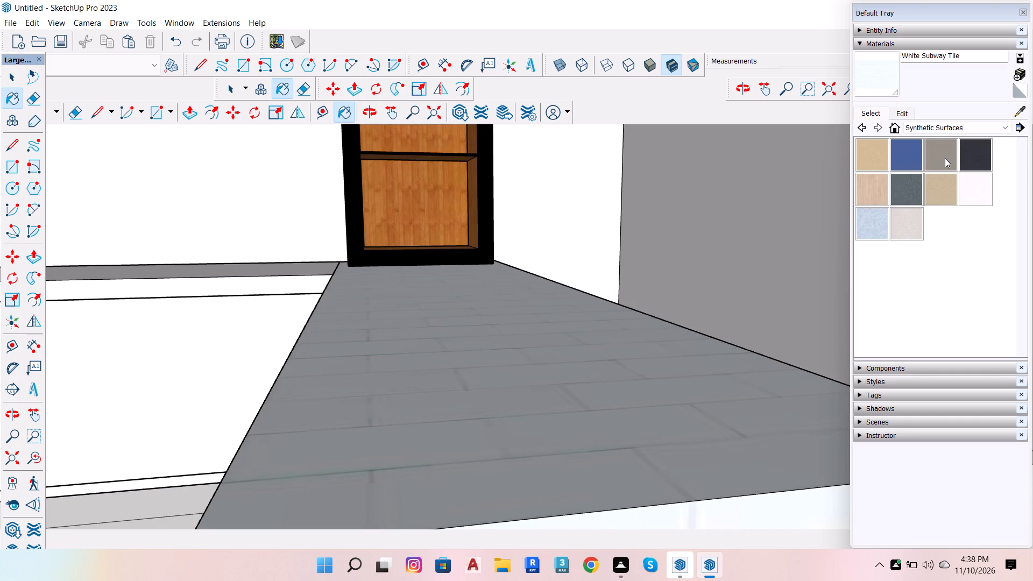
scroll(945, 158, "up", 4)
scroll(946, 198, "down", 6)
scroll(945, 201, "up", 5)
scroll(944, 202, "down", 8)
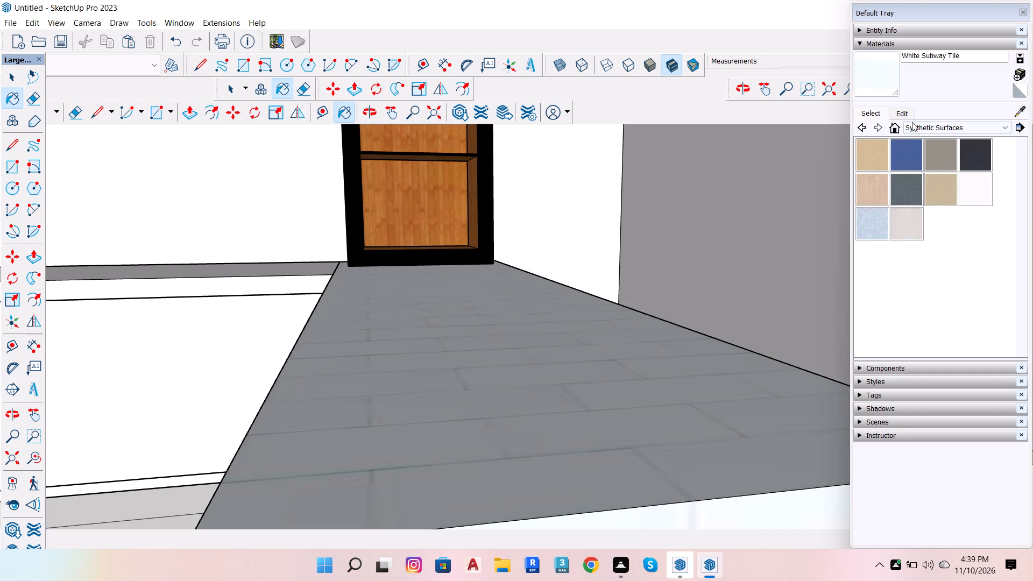
left_click(914, 122)
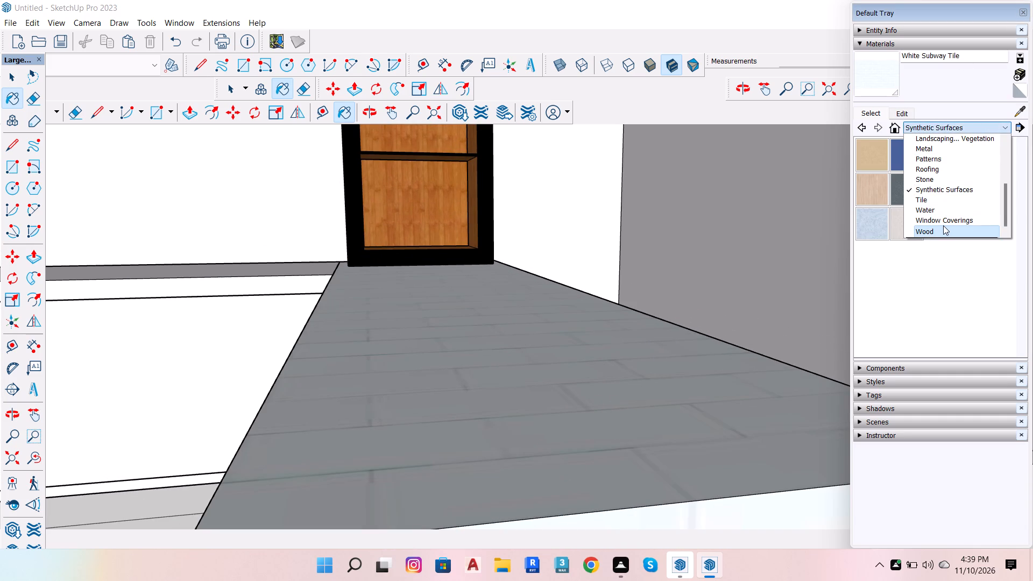
scroll(943, 225, "down", 7)
left_click(941, 182)
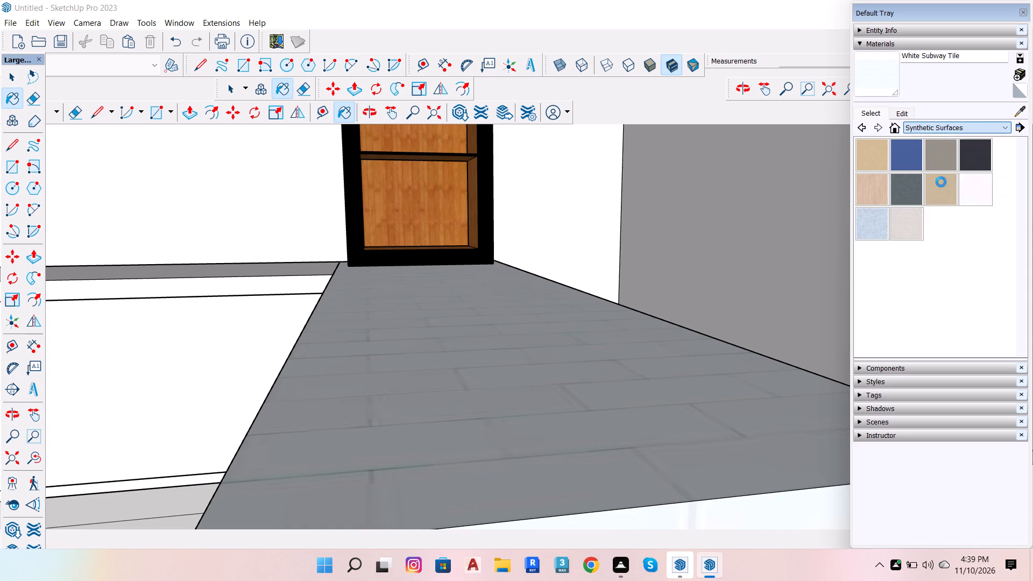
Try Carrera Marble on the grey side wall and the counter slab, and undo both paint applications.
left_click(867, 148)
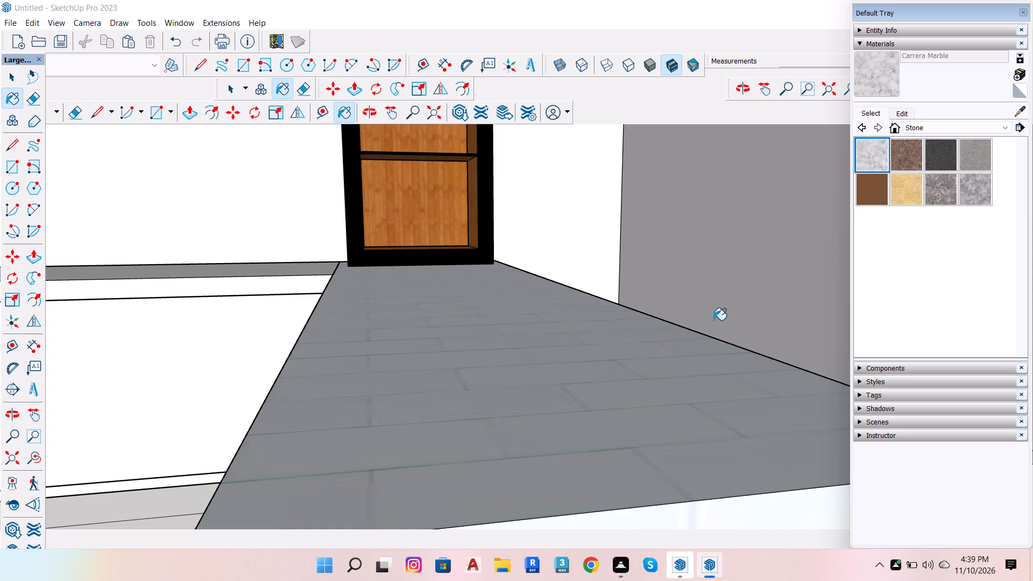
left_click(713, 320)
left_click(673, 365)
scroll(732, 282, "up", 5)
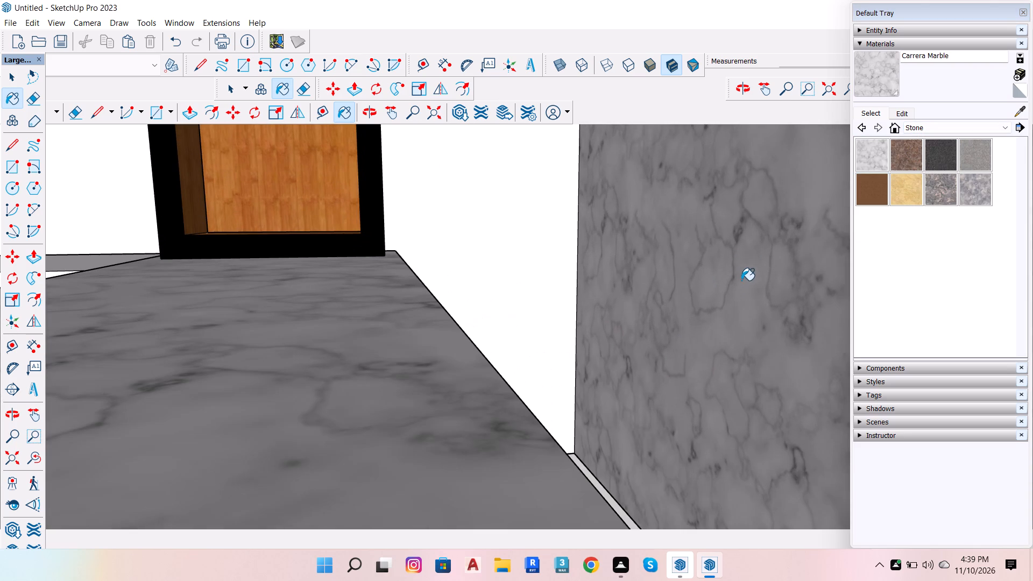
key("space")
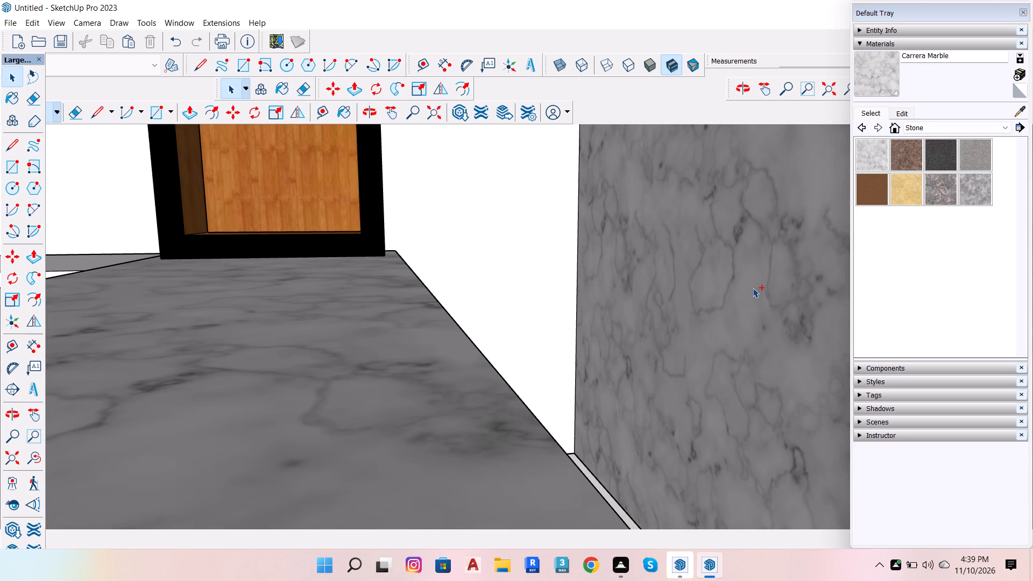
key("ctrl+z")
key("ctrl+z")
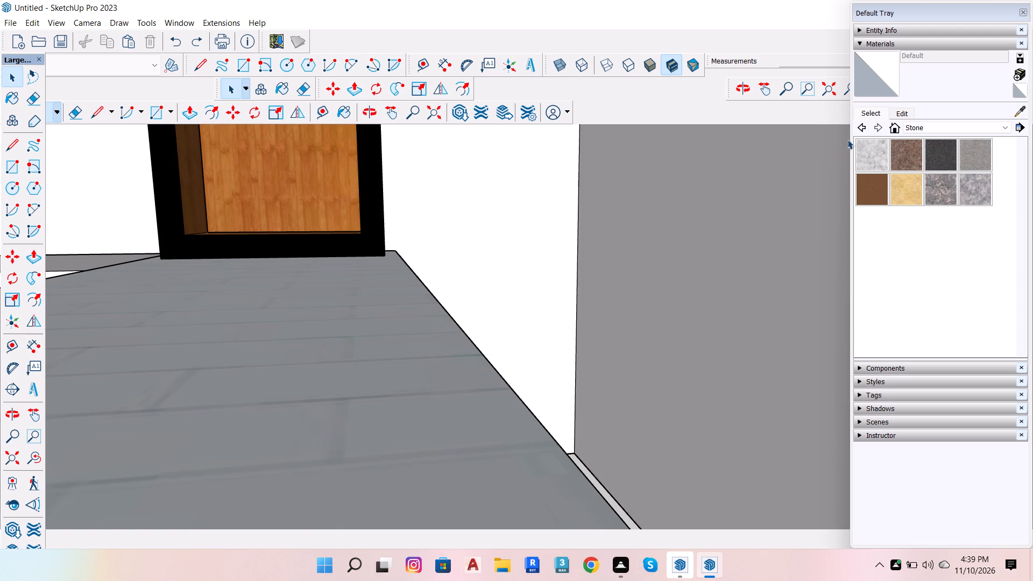
Paint only the counter slab above the slatted base with Carrera Marble from the Stone library.
left_click(865, 150)
left_click(359, 487)
Examine the Carrera Marble finish on the counter slab from the front and from above.
scroll(650, 292, "down", 8)
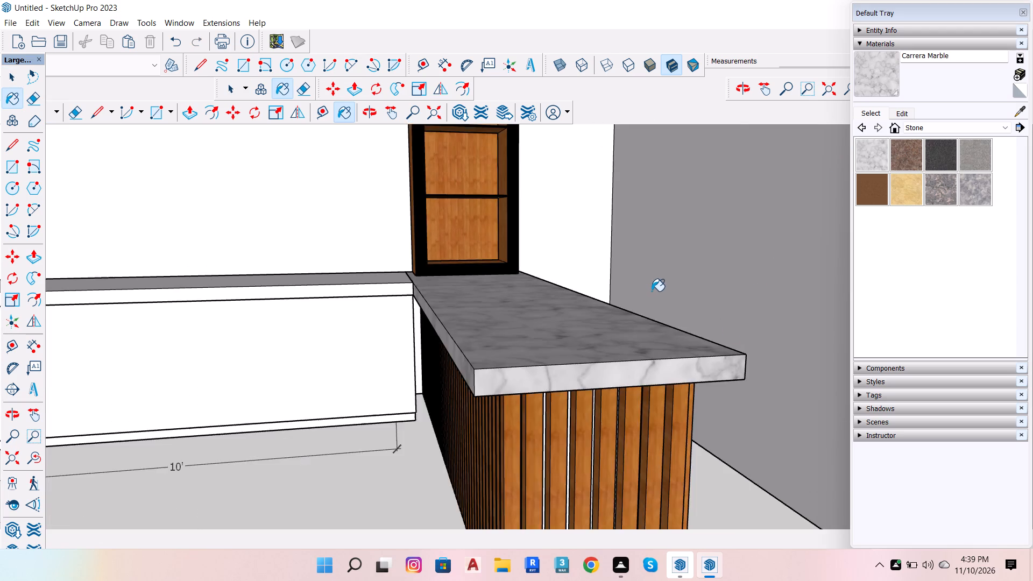
scroll(653, 287, "down", 7)
scroll(602, 294, "up", 15)
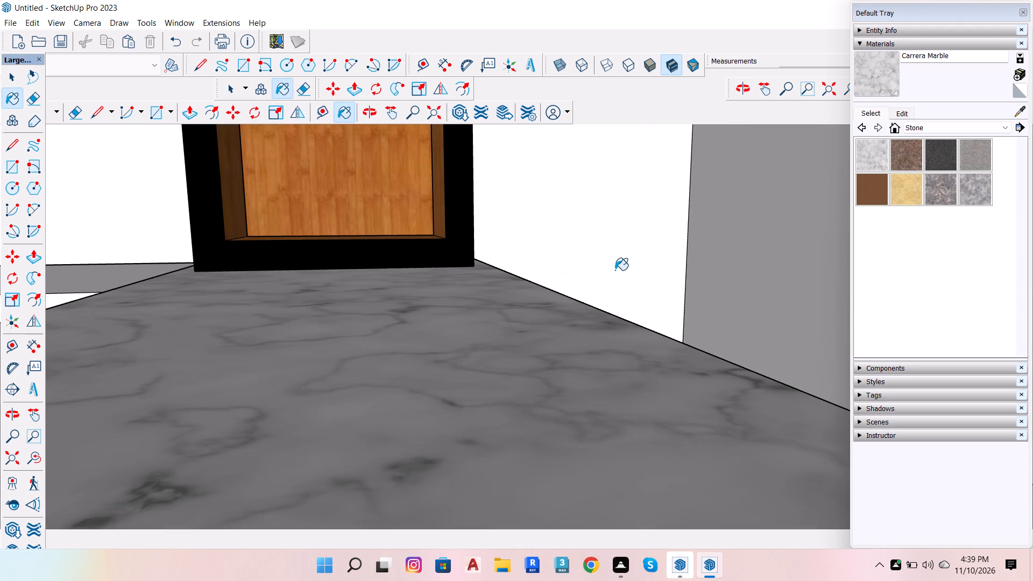
key("o")
left_click_drag(591, 243, 598, 420)
scroll(624, 297, "down", 6)
key("space")
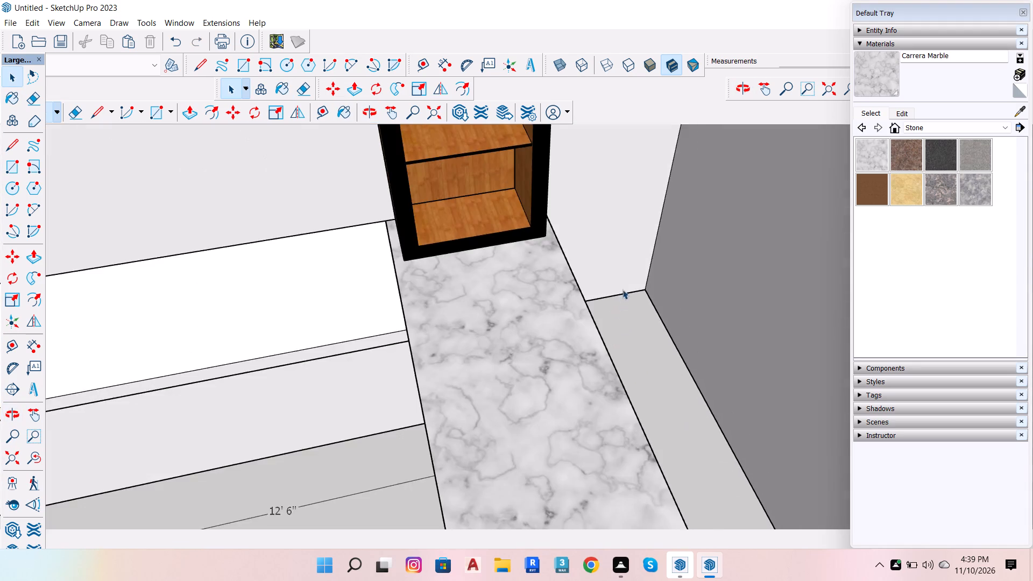
scroll(622, 289, "down", 8)
scroll(614, 493, "up", 7)
scroll(619, 423, "up", 1)
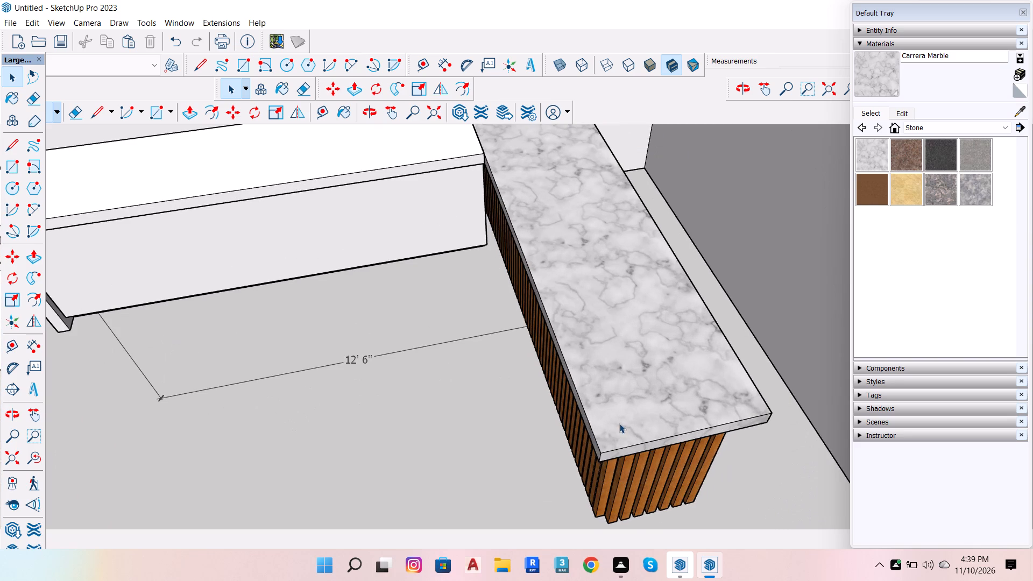
scroll(700, 338, "up", 6)
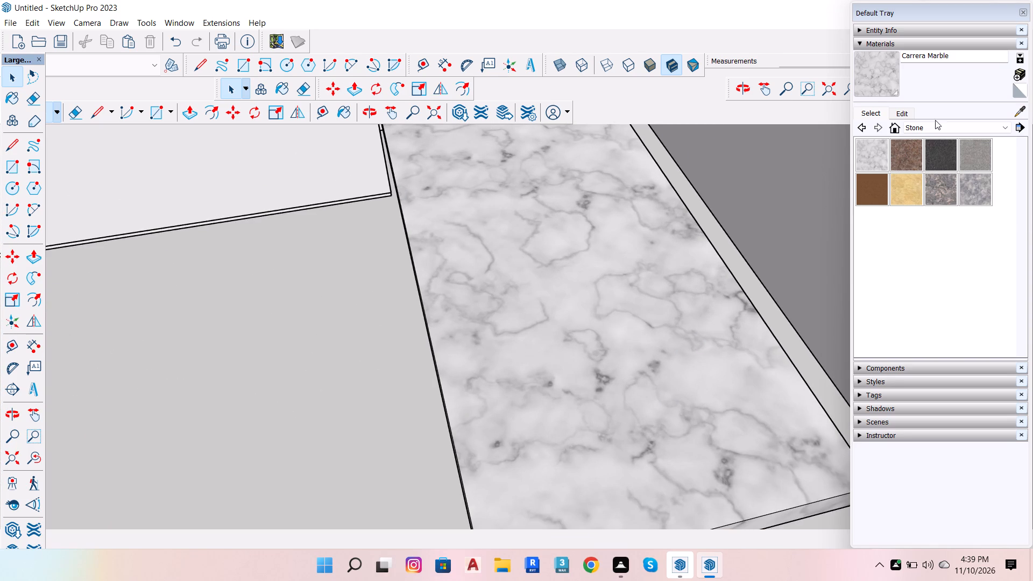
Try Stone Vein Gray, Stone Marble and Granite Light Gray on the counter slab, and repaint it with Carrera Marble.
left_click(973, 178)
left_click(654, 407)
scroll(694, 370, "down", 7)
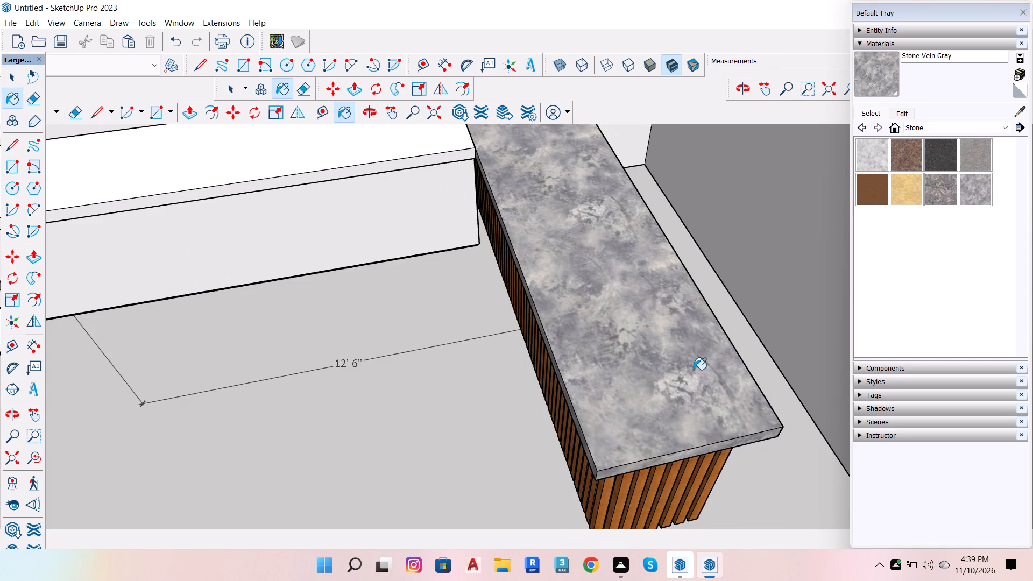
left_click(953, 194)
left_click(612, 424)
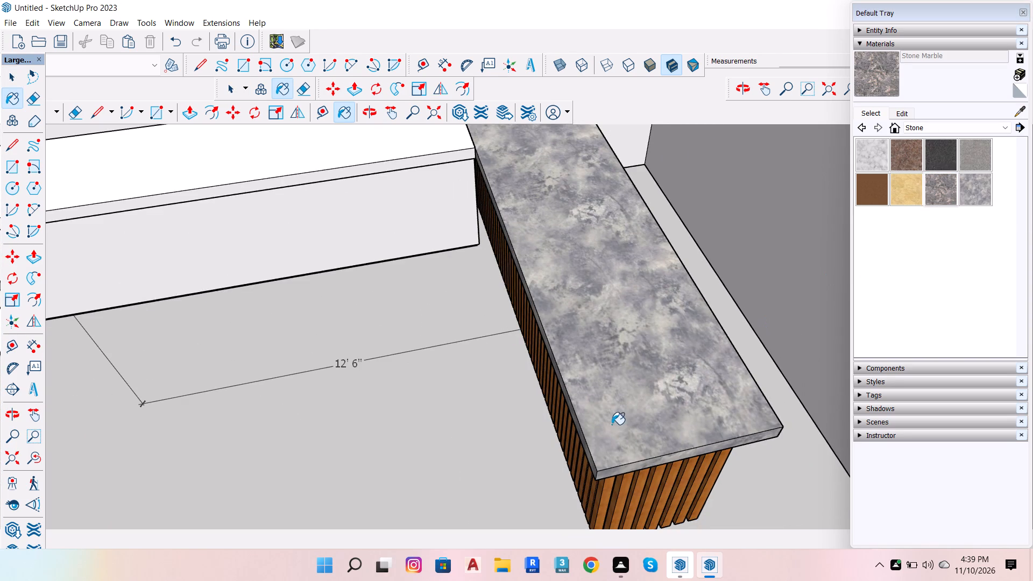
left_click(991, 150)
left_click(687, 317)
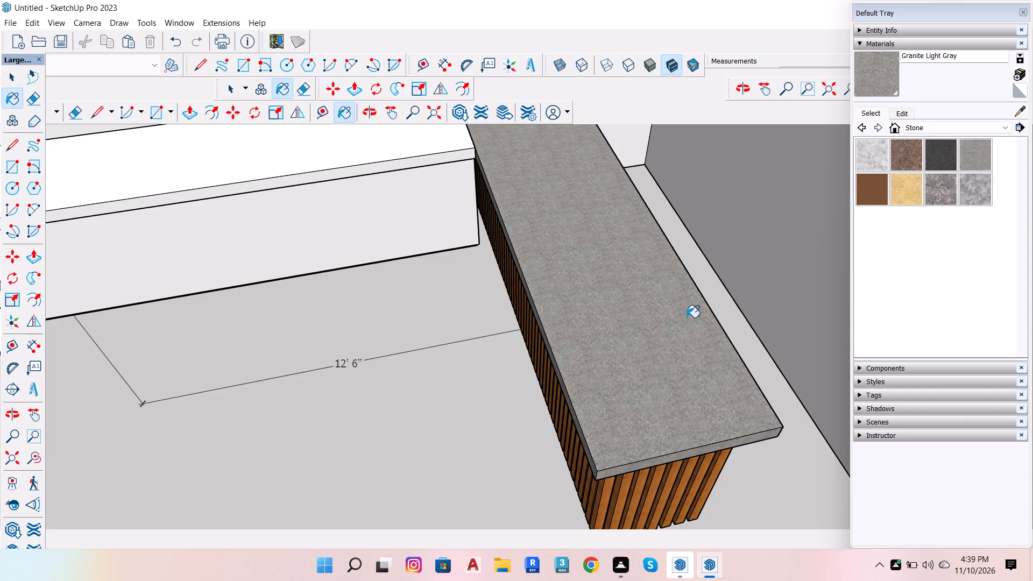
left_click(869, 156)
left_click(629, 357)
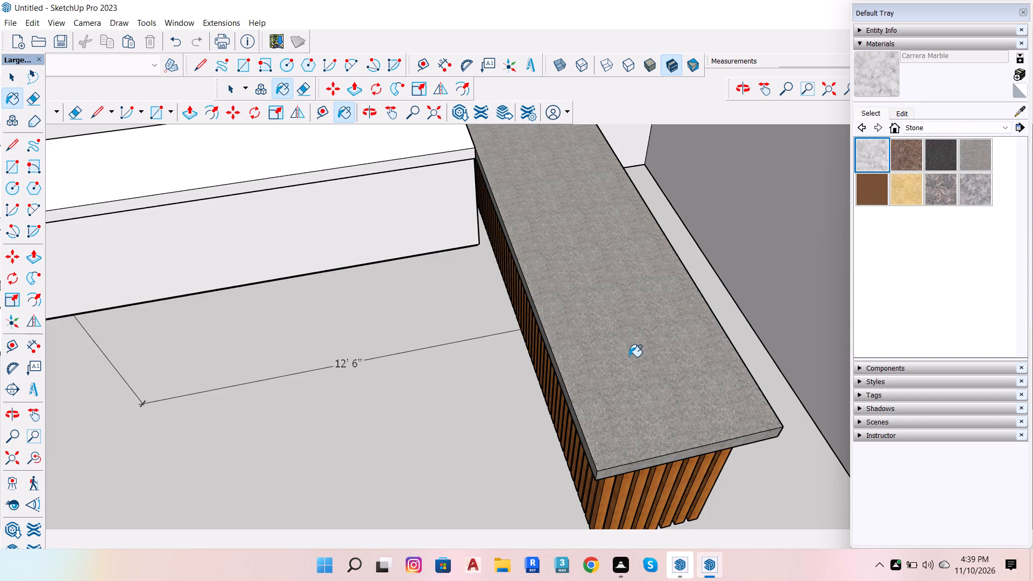
Edit the Carrera Marble material and raise its colour brightness so the slab's marble is nearly white.
left_click(912, 115)
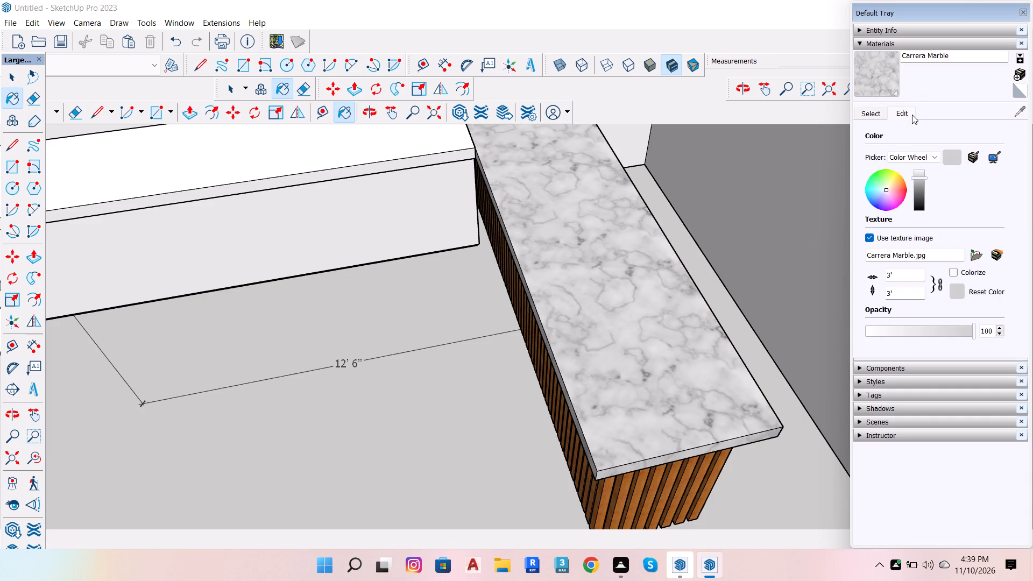
left_click(921, 179)
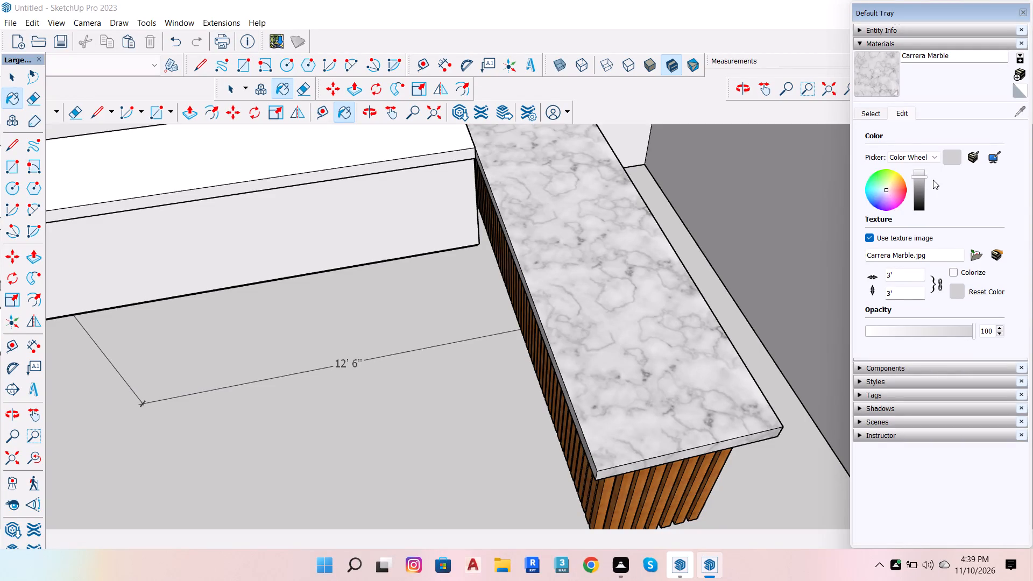
scroll(933, 180, "up", 10)
left_click(928, 178)
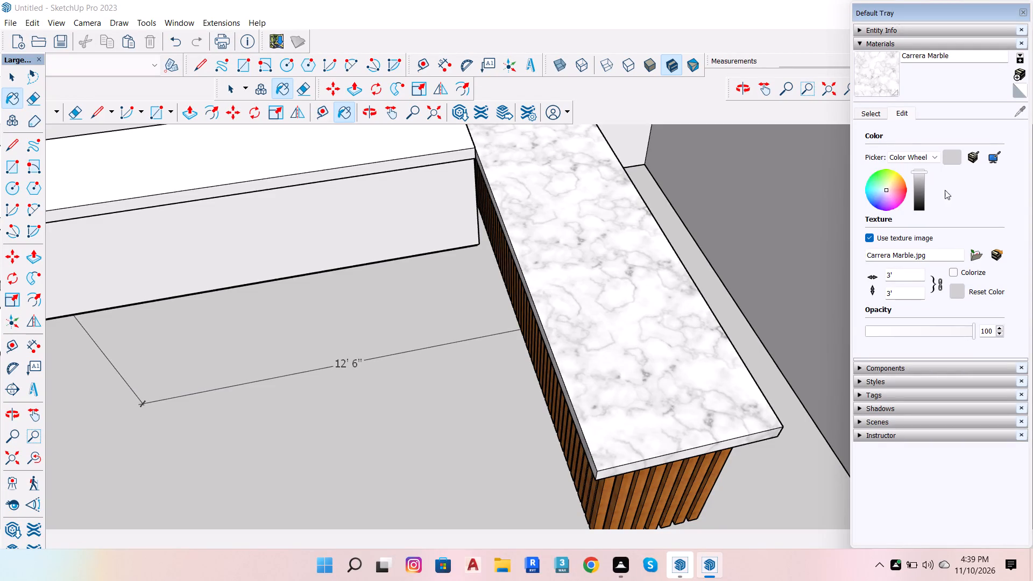
left_click(976, 211)
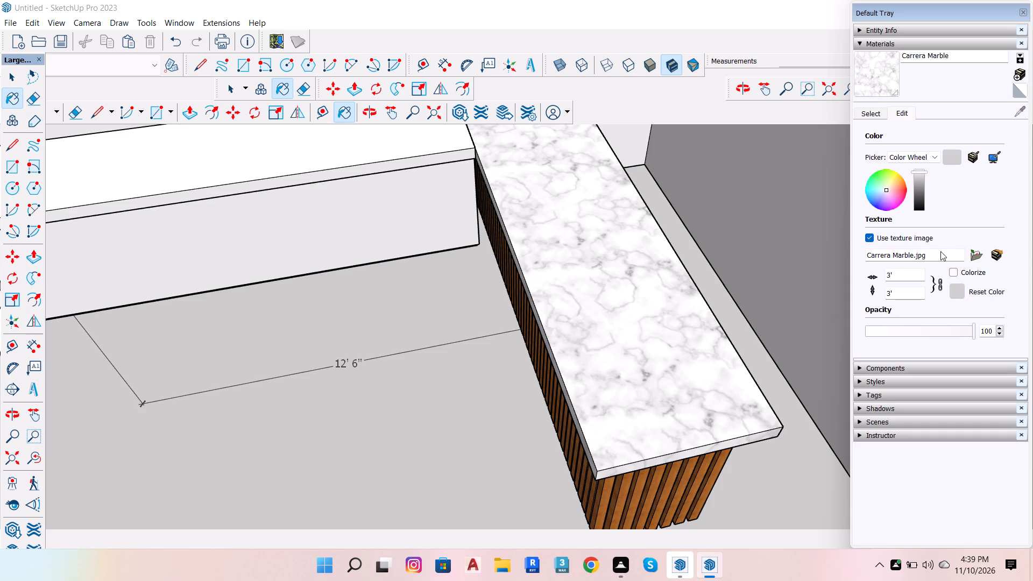
Examine the lightened marble slab together with the slatted base and the adjoining white counter.
scroll(912, 299, "down", 7)
scroll(701, 349, "down", 7)
scroll(419, 429, "up", 4)
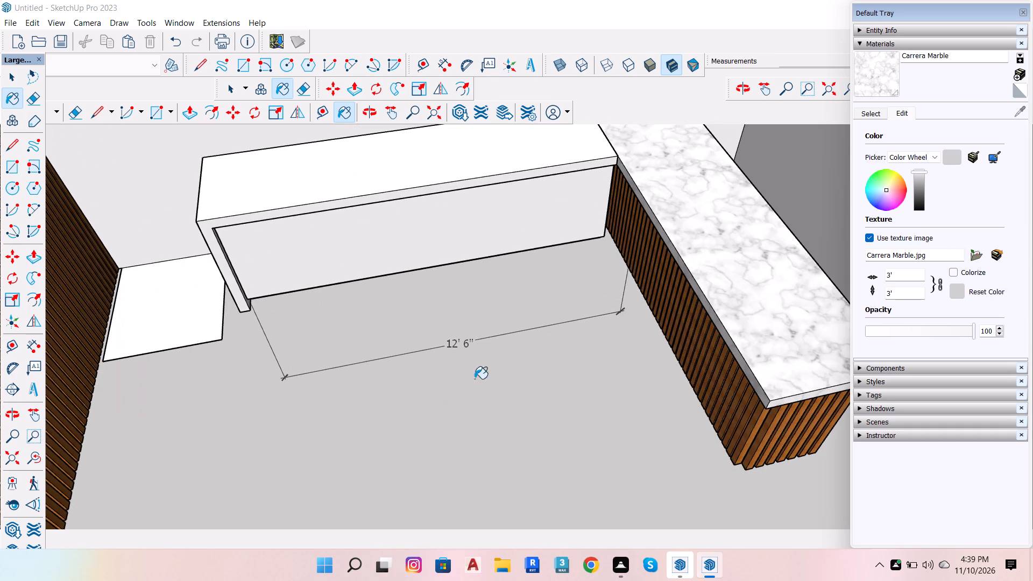
key("space")
scroll(520, 254, "down", 7)
scroll(696, 371, "up", 13)
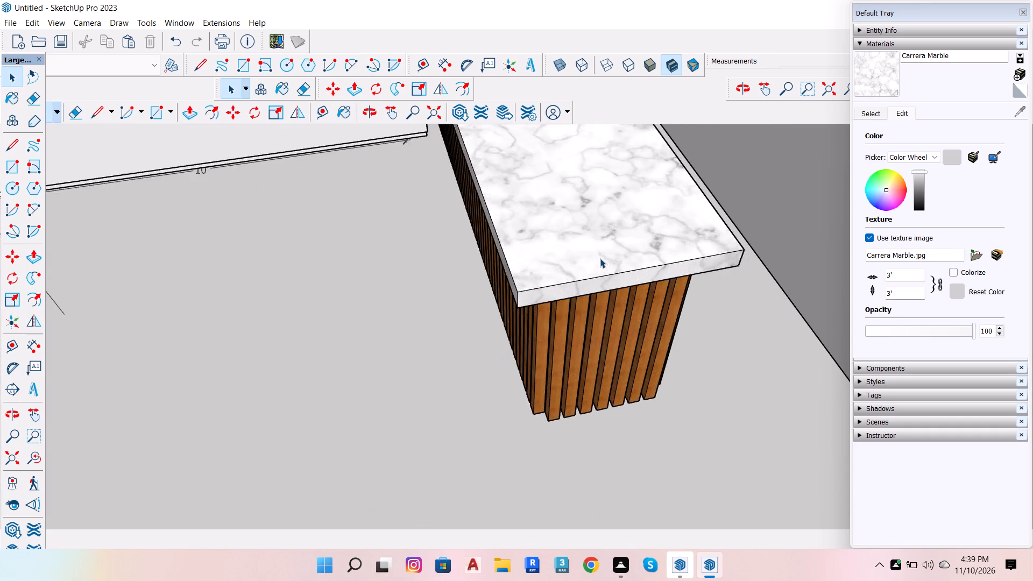
scroll(600, 258, "up", 6)
scroll(681, 287, "down", 14)
scroll(743, 411, "down", 8)
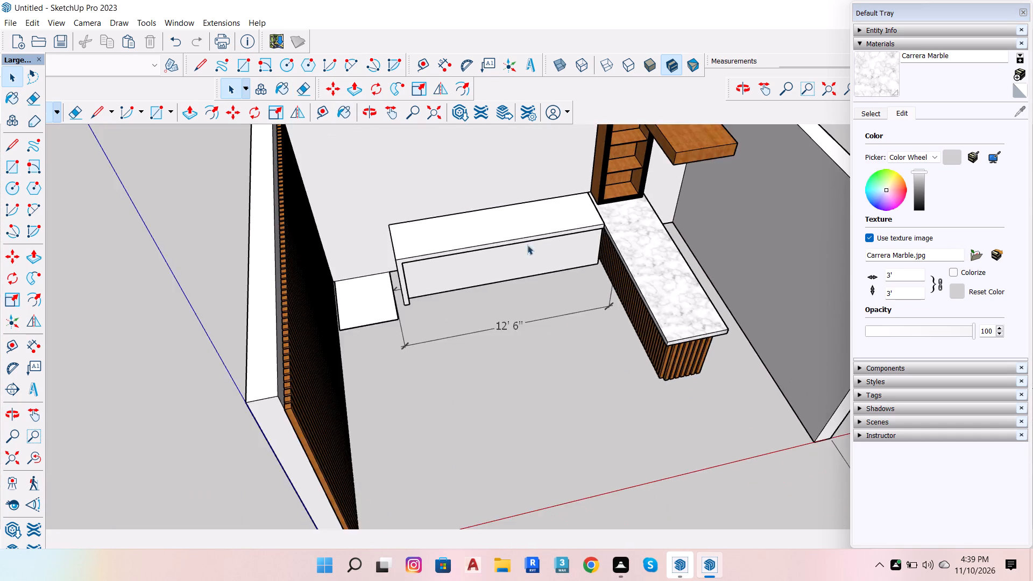
Open the adjoining white counter, select its whole top and side-leg piece, and paint it with Carrera Marble from the Stone library.
scroll(500, 237, "up", 5)
left_click(496, 230)
double_click(496, 230)
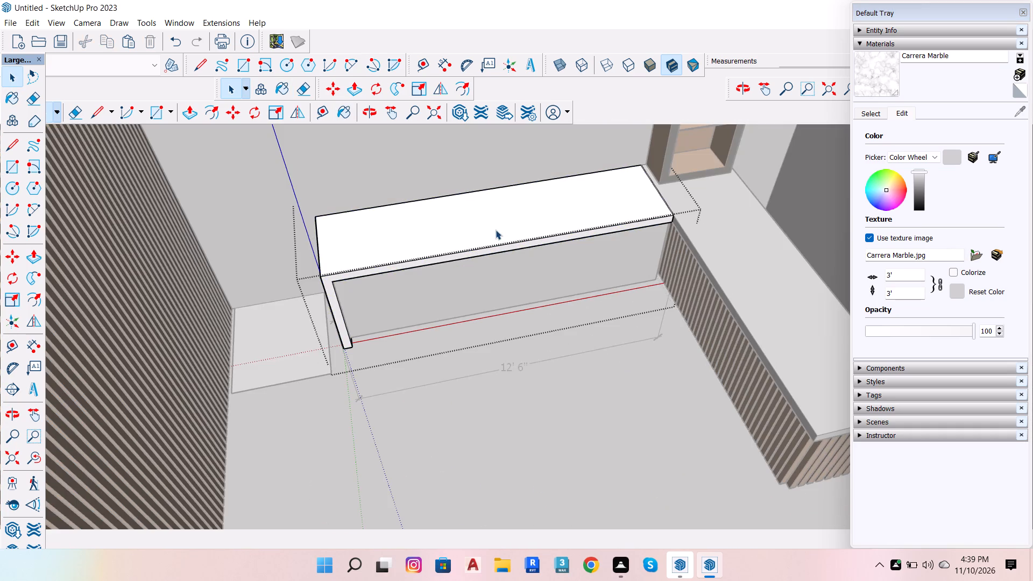
left_click(496, 230)
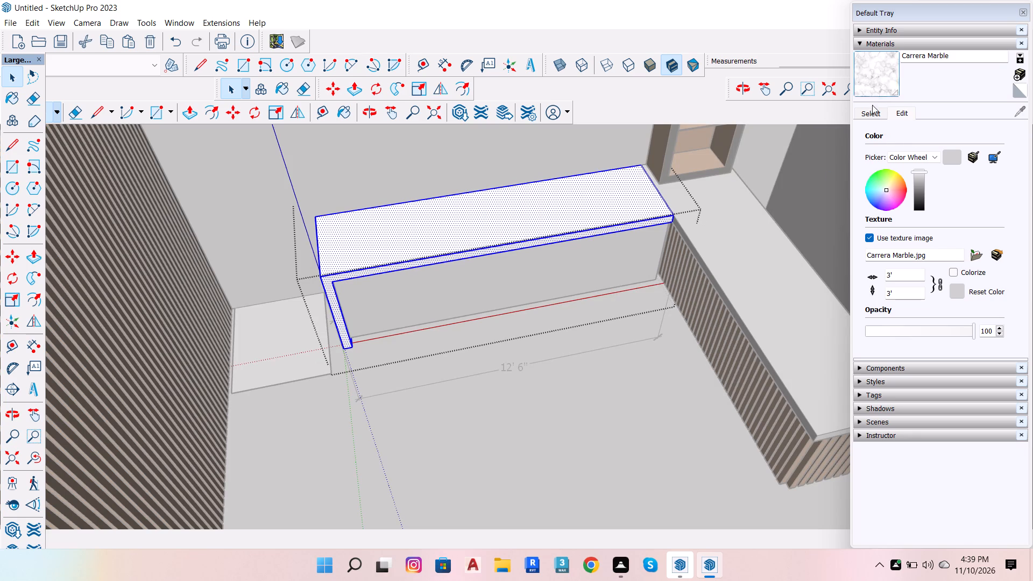
left_click(872, 116)
left_click(875, 157)
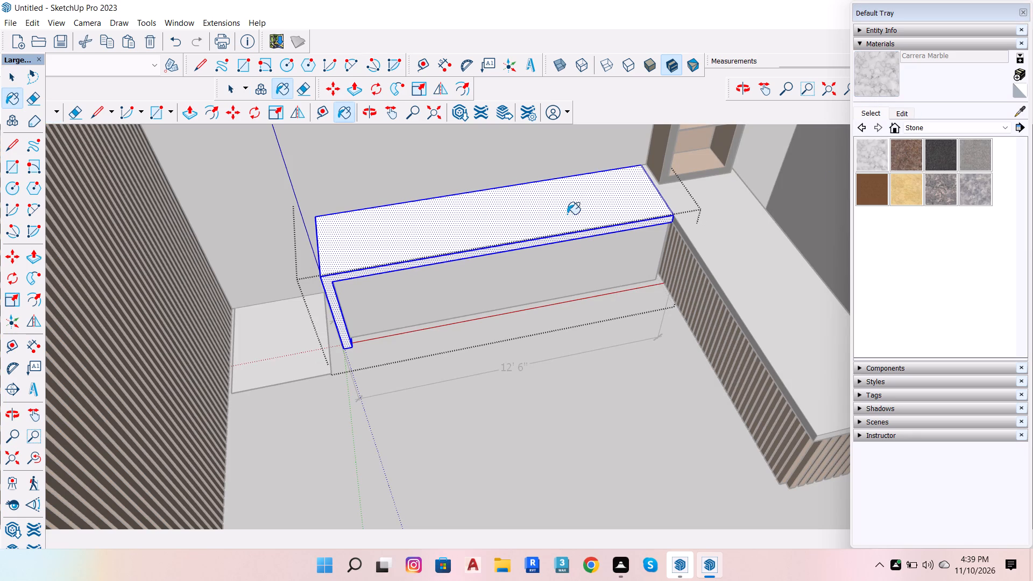
left_click(567, 214)
key("space")
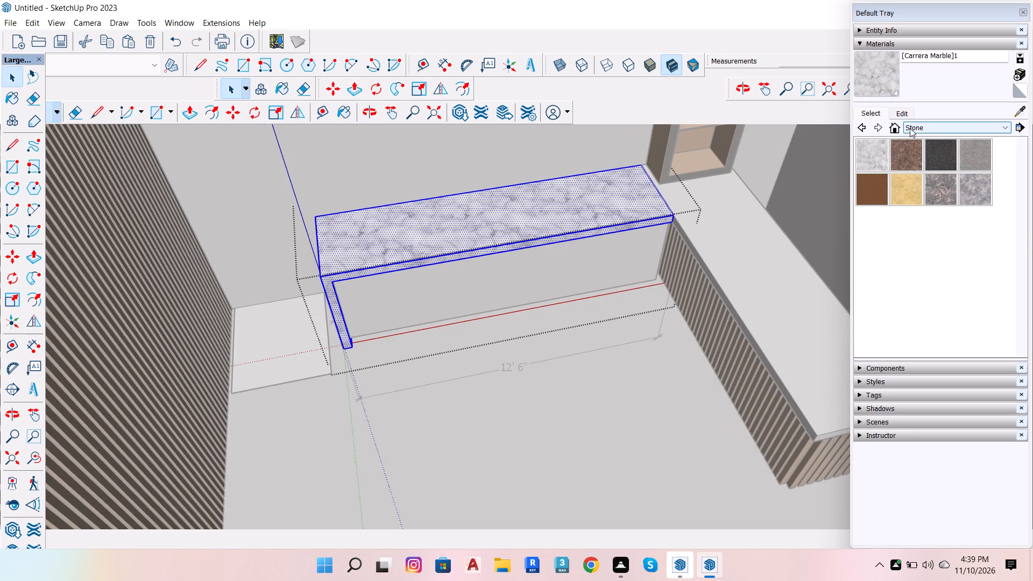
Raise the colour brightness of the adjoining counter's marble to match the lightened slab, and close the counter for a check.
left_click(904, 110)
left_click_drag(928, 176, 922, 166)
left_click_drag(925, 176, 919, 173)
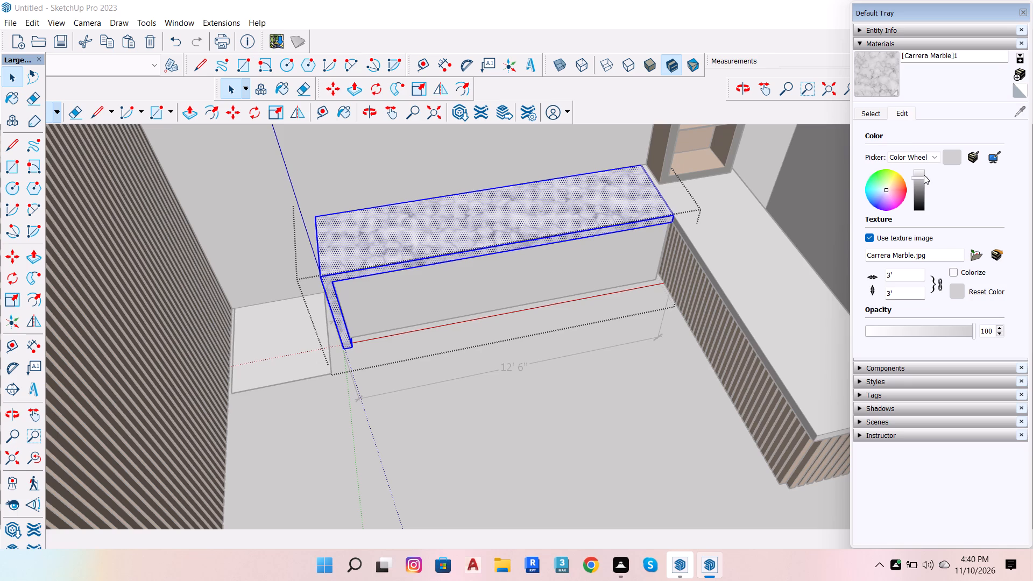
left_click(924, 175)
left_click(922, 173)
key("space")
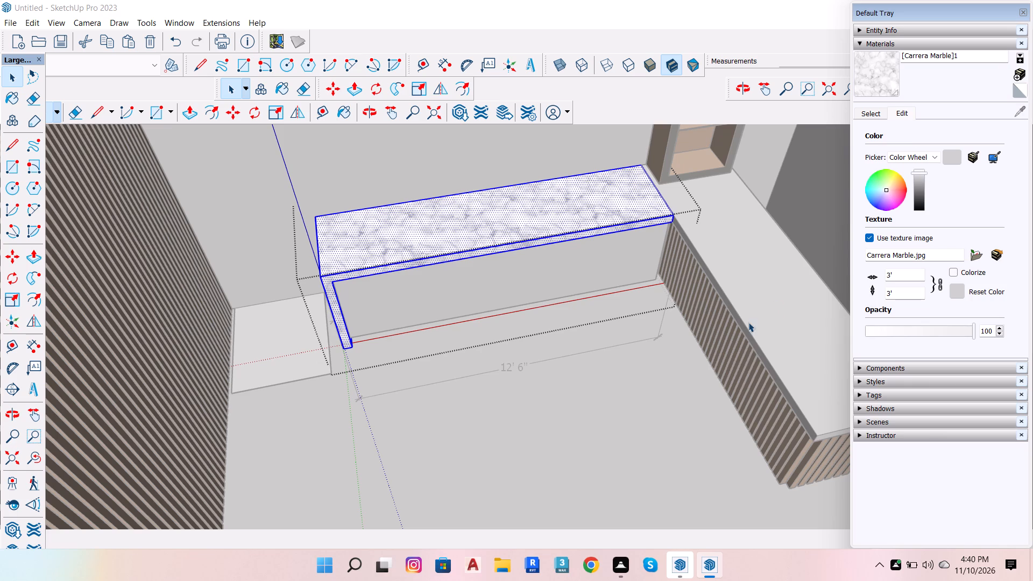
double_click(642, 374)
scroll(461, 251, "down", 6)
scroll(578, 183, "up", 6)
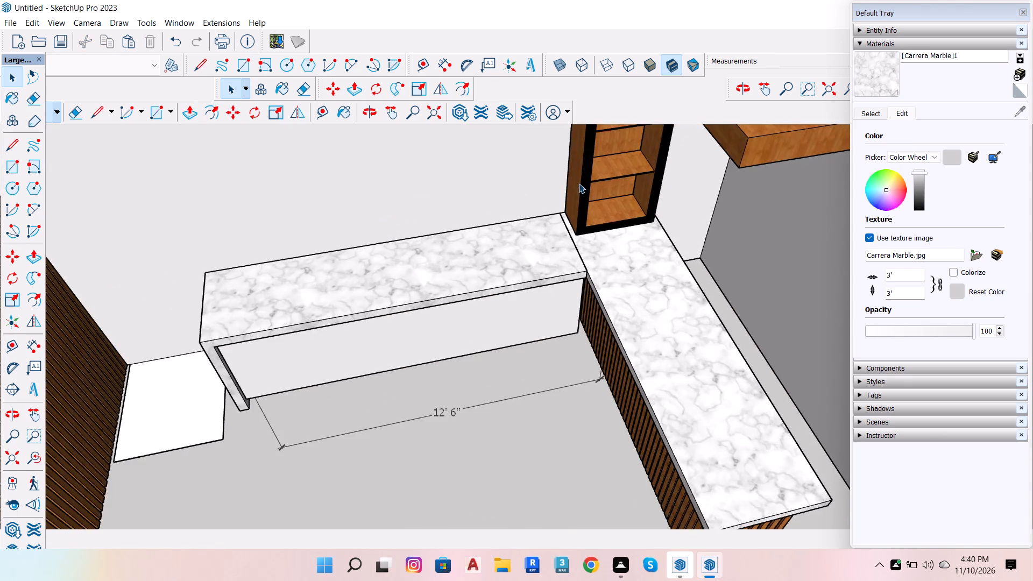
scroll(544, 214, "up", 7)
scroll(527, 222, "down", 7)
double_click(486, 451)
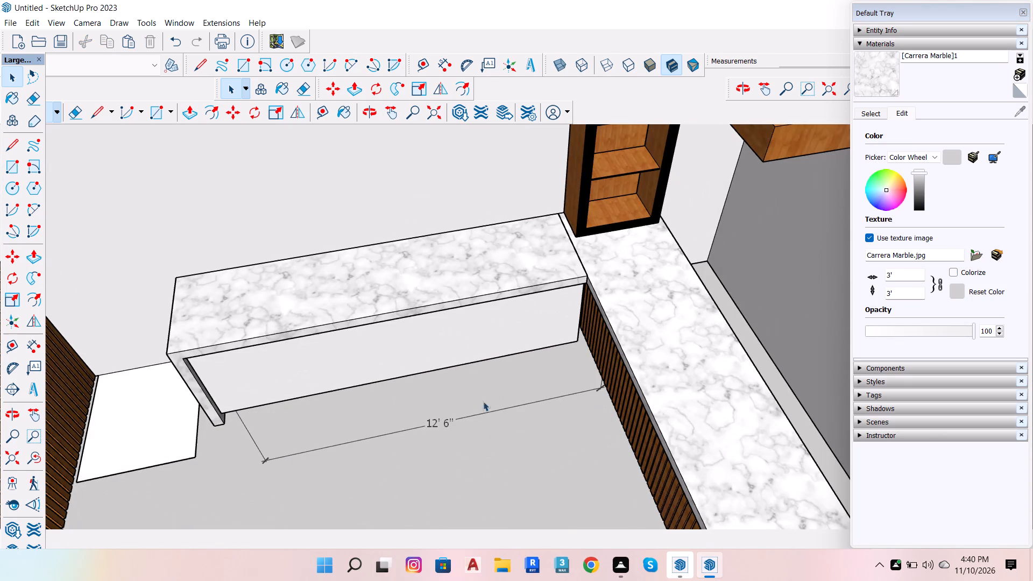
scroll(495, 349, "down", 3)
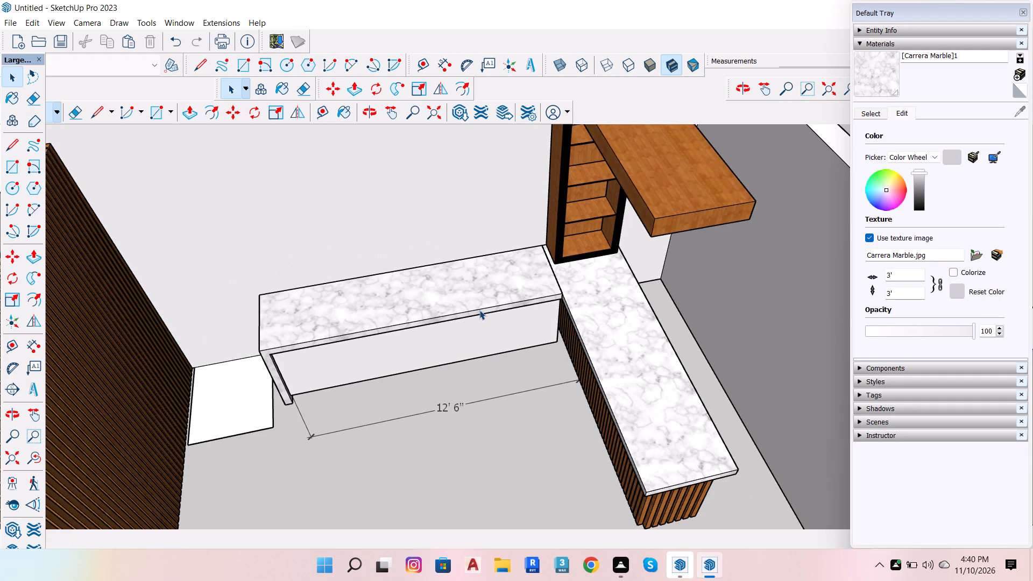
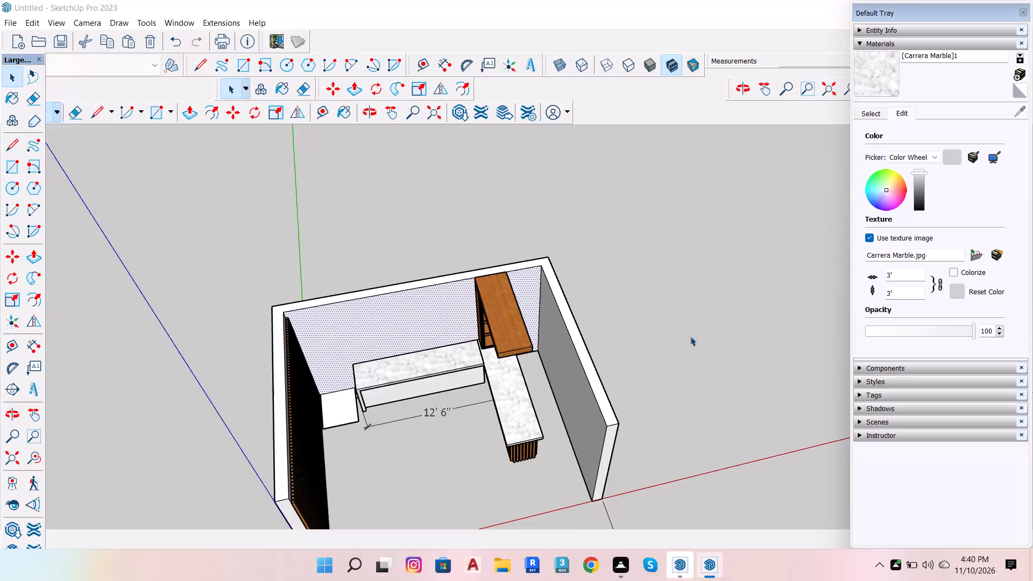
Clear the back wall selection and examine the marble-topped counters, the shelved tall block and the overhead beam.
scroll(688, 339, "down", 4)
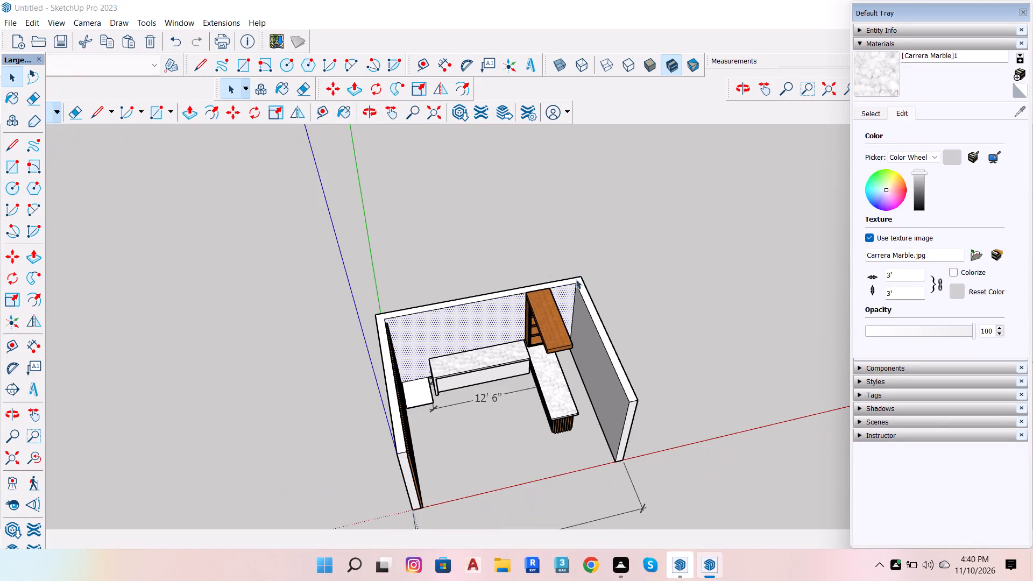
scroll(549, 267, "up", 4)
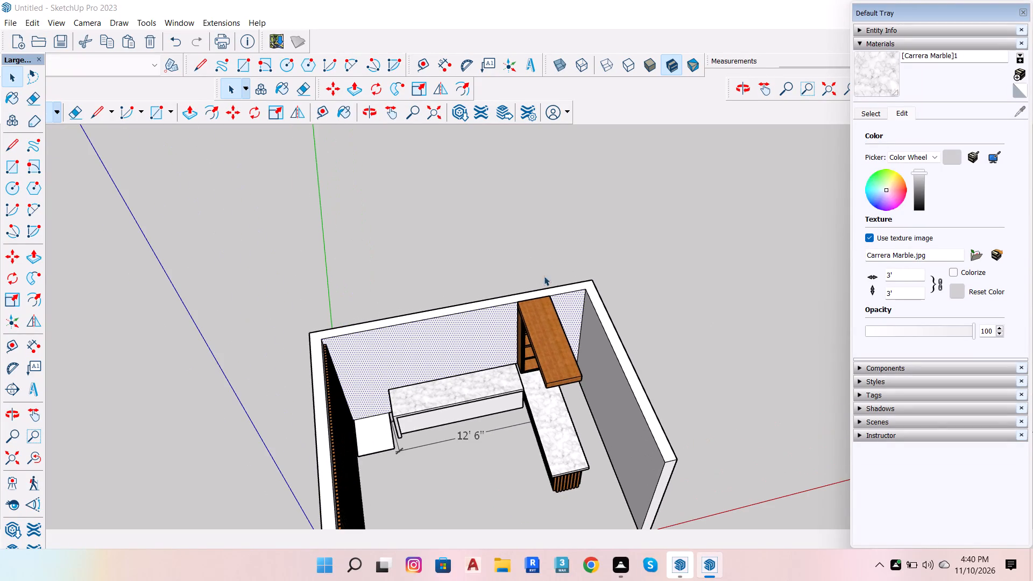
scroll(550, 300, "up", 4)
scroll(427, 399, "up", 6)
left_click(469, 157)
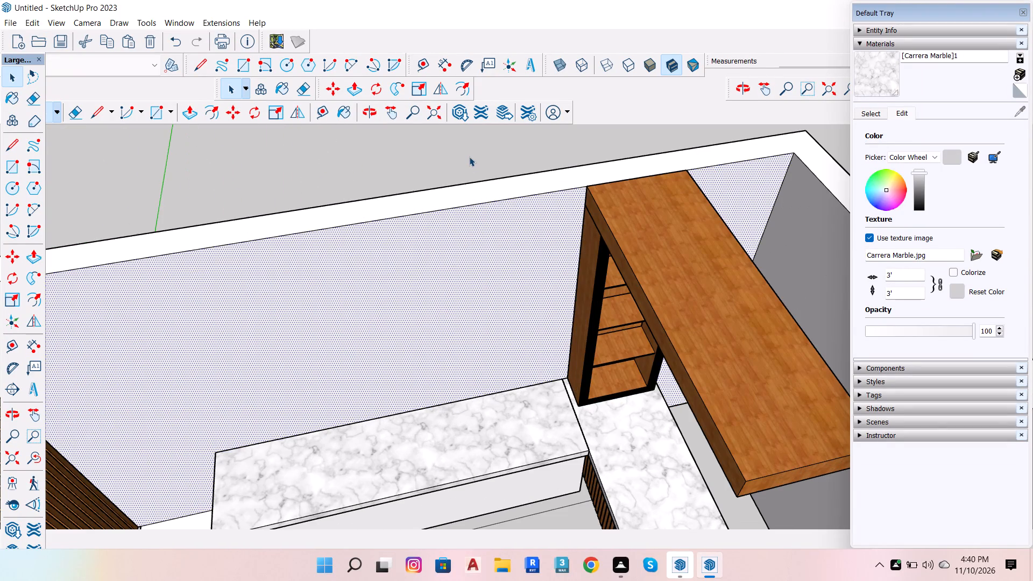
scroll(425, 435, "down", 5)
scroll(422, 510, "up", 5)
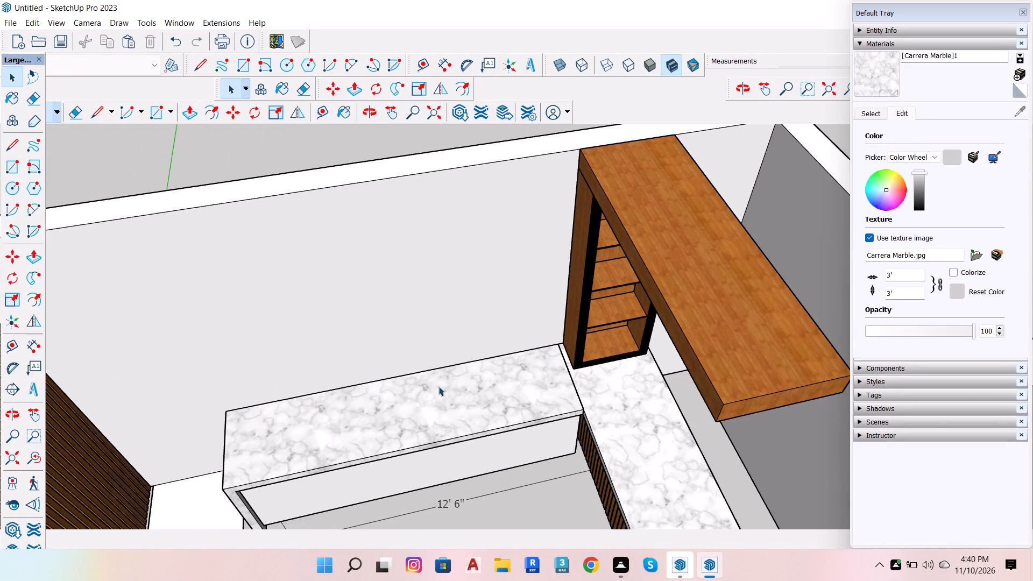
scroll(511, 398, "up", 4)
scroll(664, 329, "down", 5)
scroll(225, 396, "up", 5)
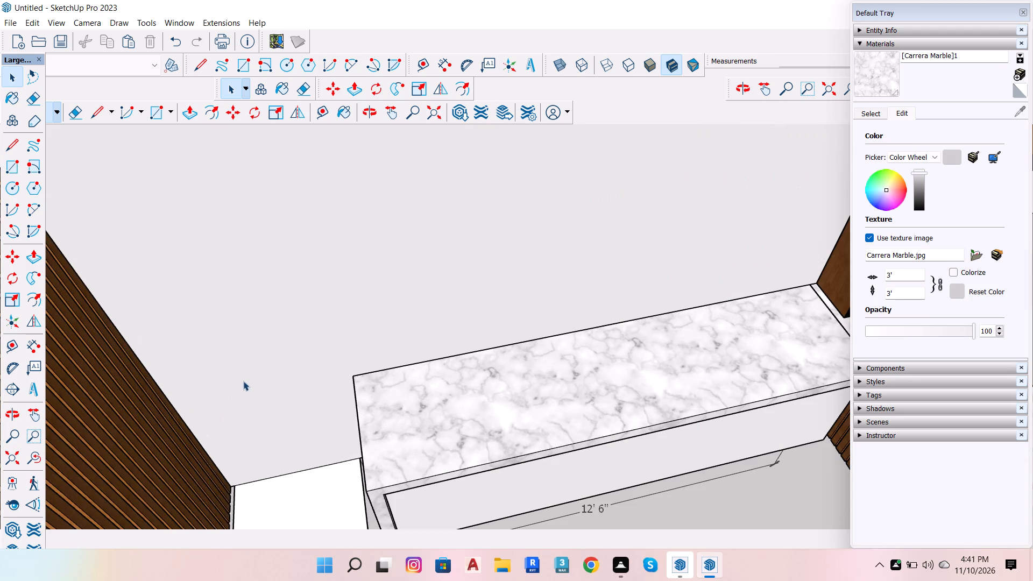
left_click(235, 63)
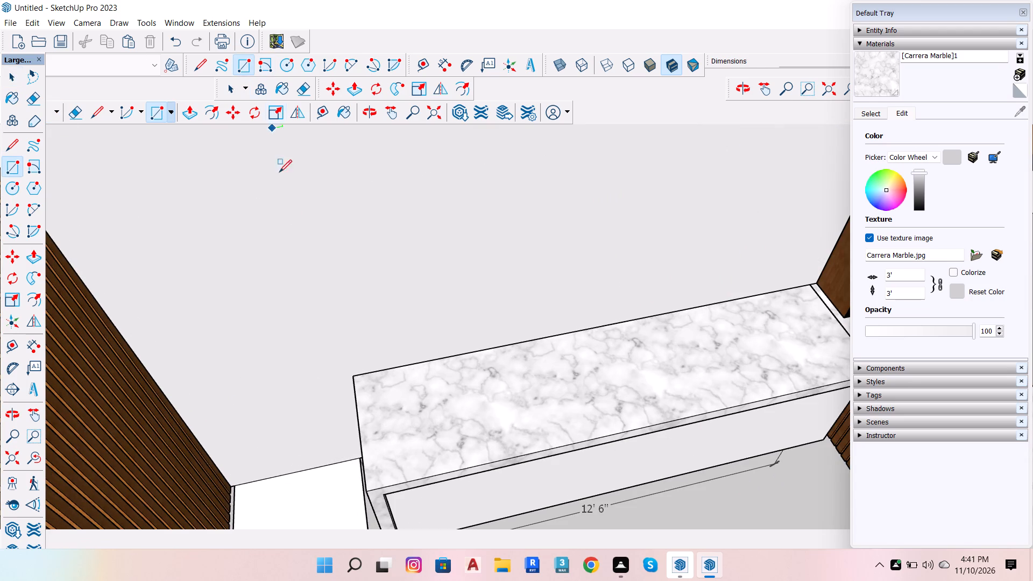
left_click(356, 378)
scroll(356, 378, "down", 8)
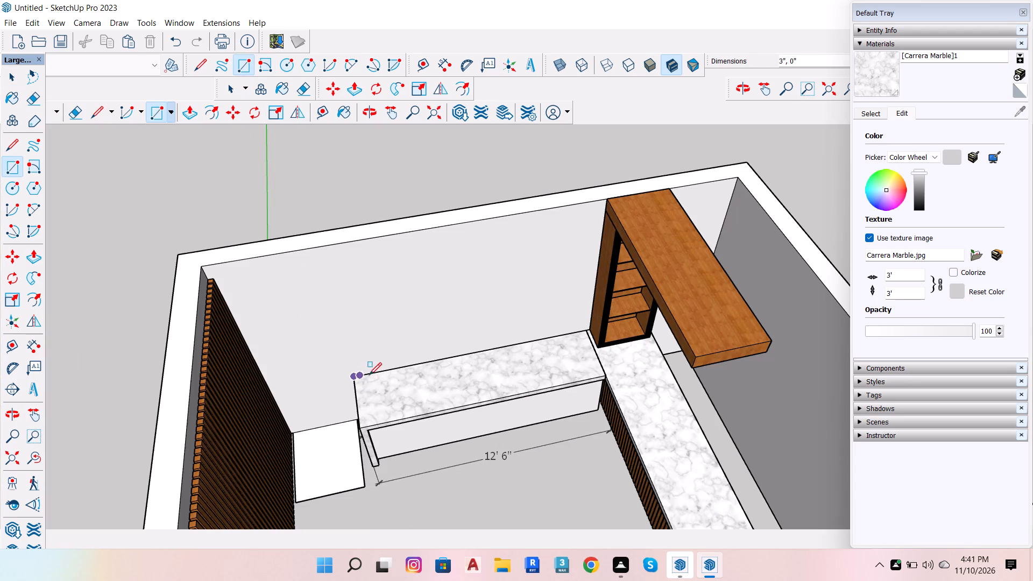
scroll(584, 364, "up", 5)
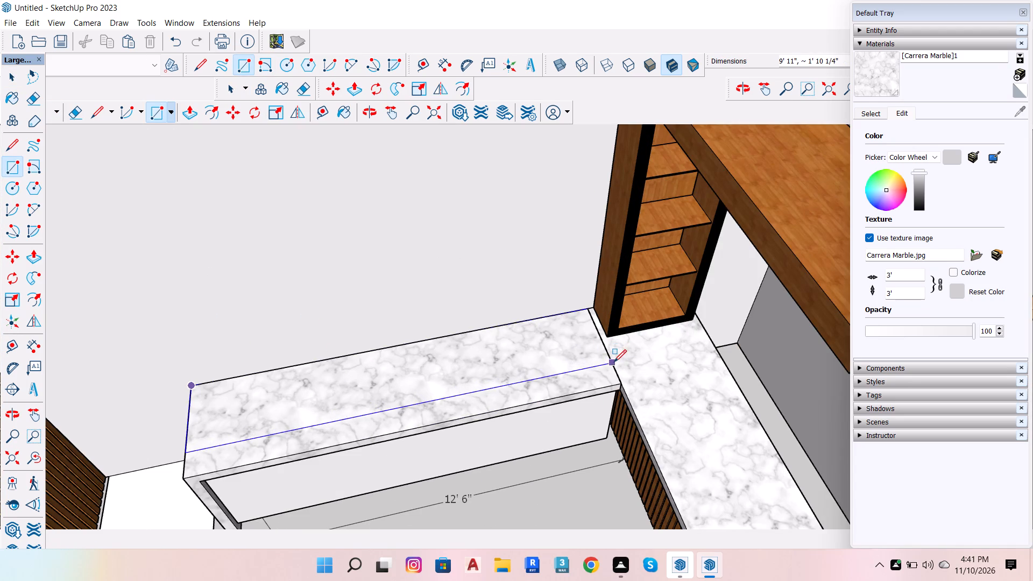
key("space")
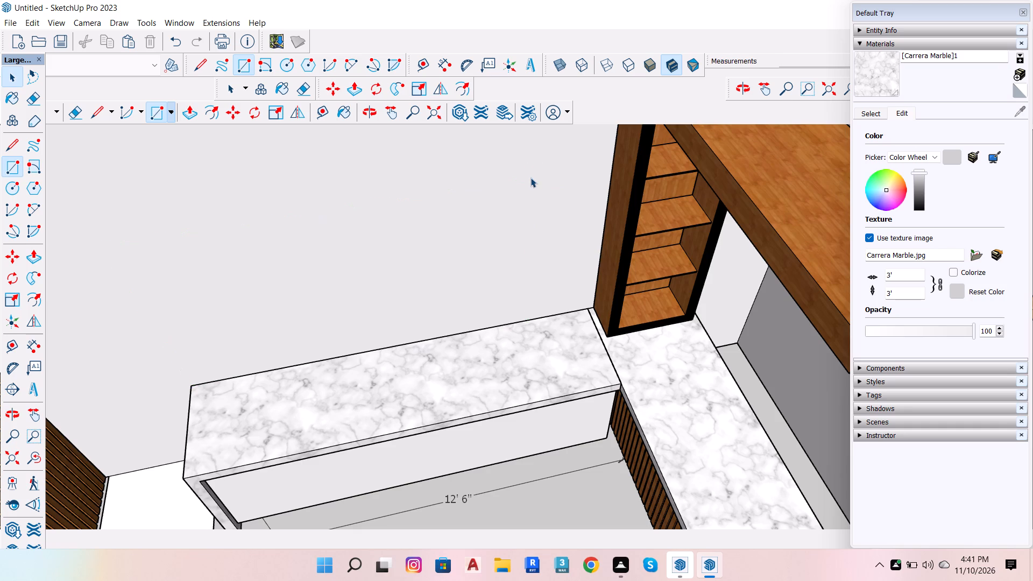
Start a guide line parallel to the back edge of the marble counter along the back wall, offset toward the counter's front.
key("t")
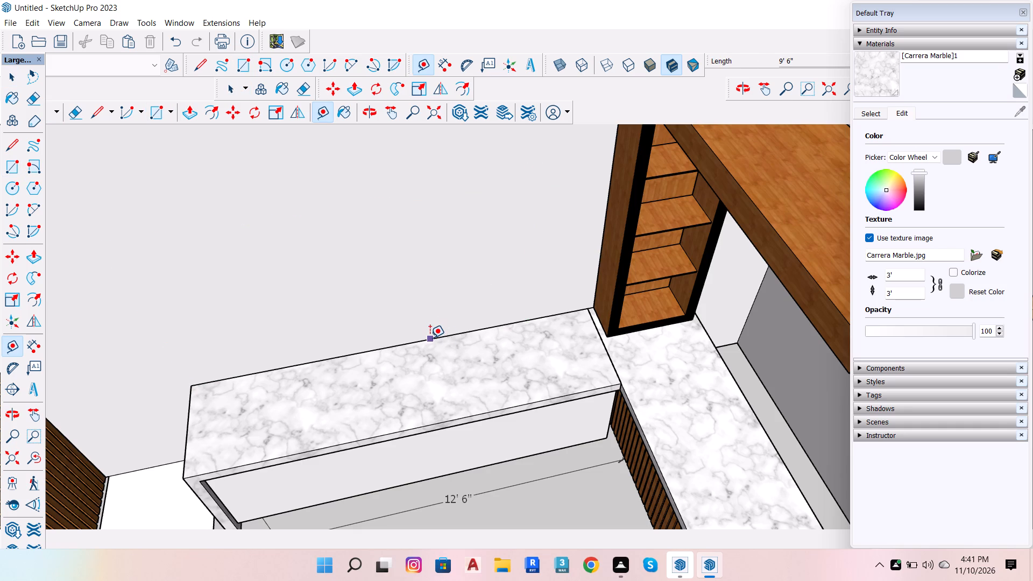
left_click(430, 338)
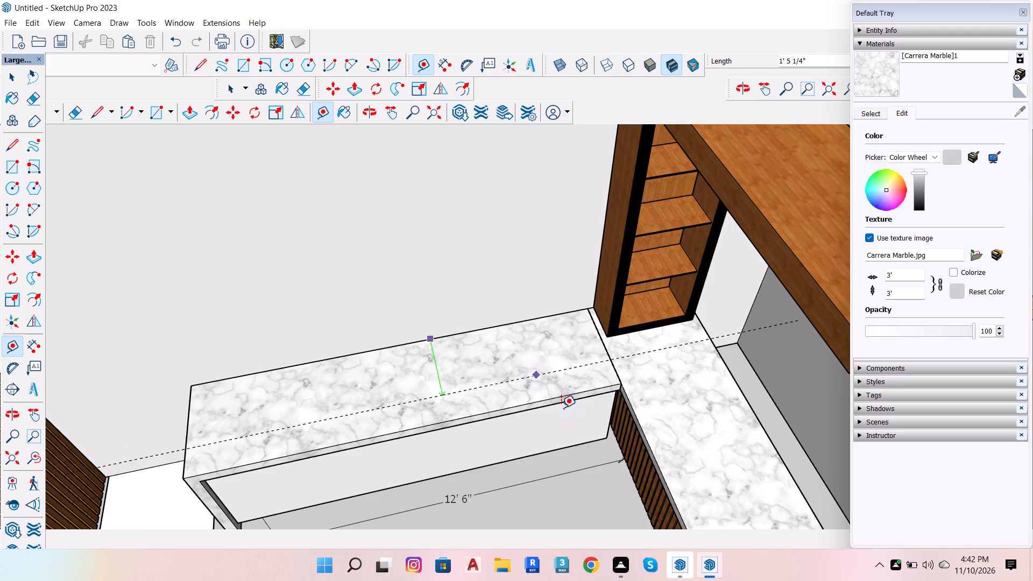
scroll(492, 385, "up", 6)
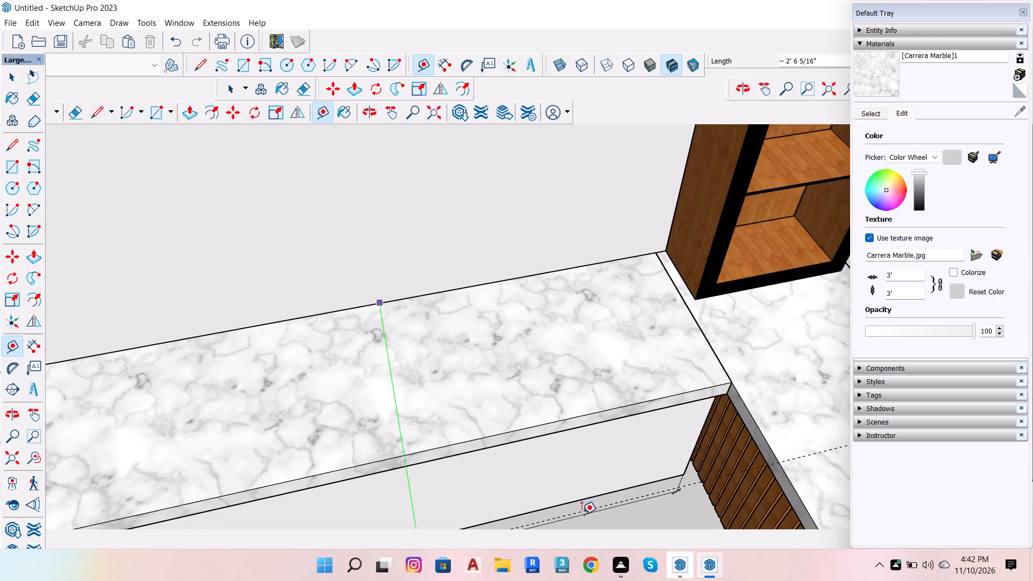
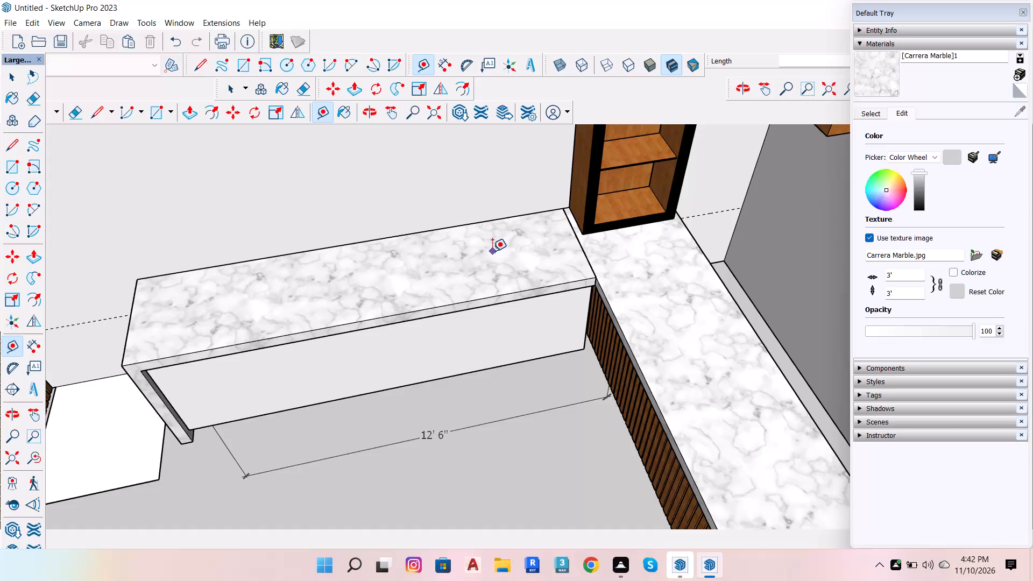
Start a parallel guide from the marble countertop's back edge along the back wall, offset toward the counter's front.
left_click(507, 218)
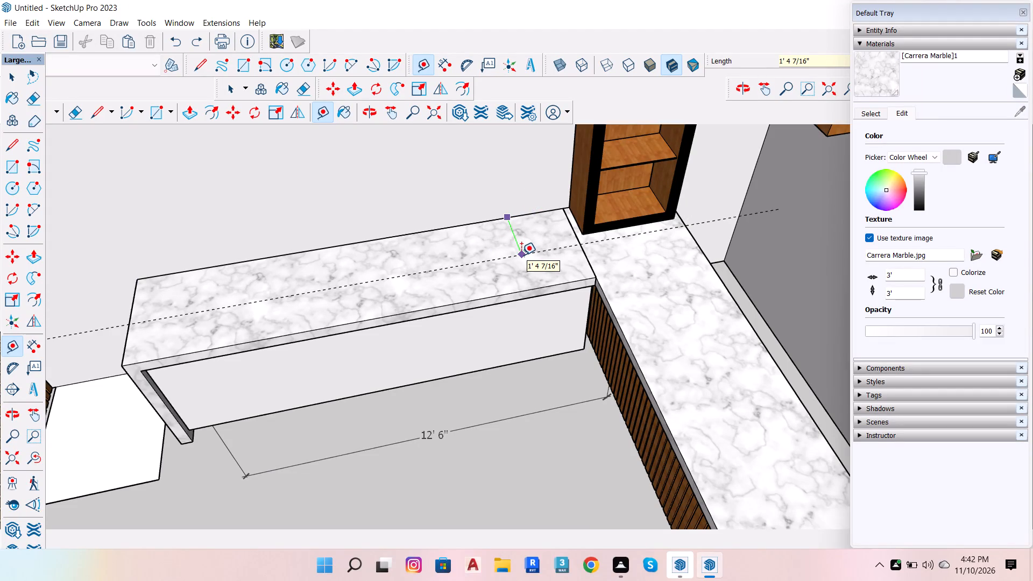
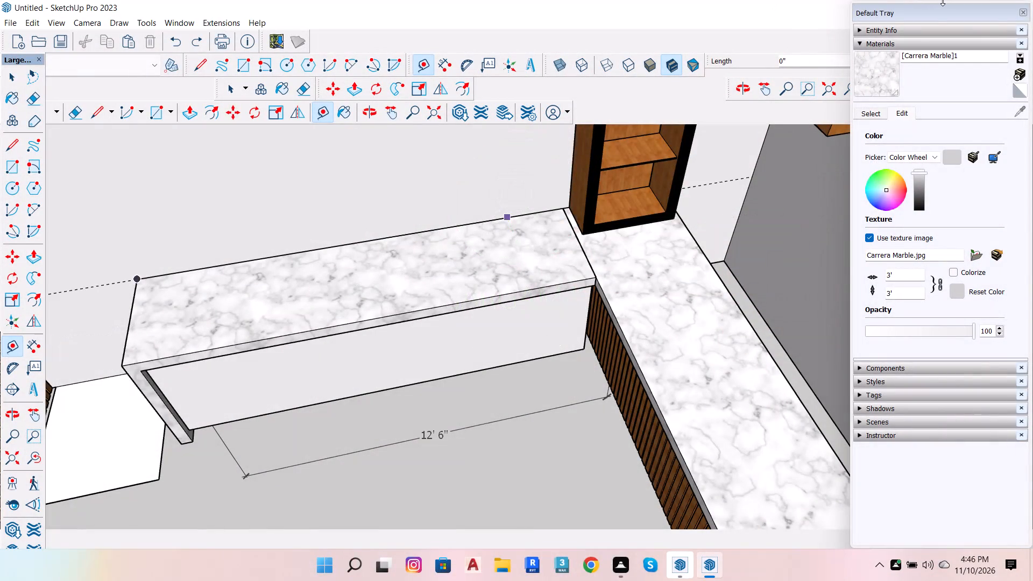
Place the parallel guide 1'6" from the marble countertop's back edge, toward its front.
scroll(281, 427, "down", 3)
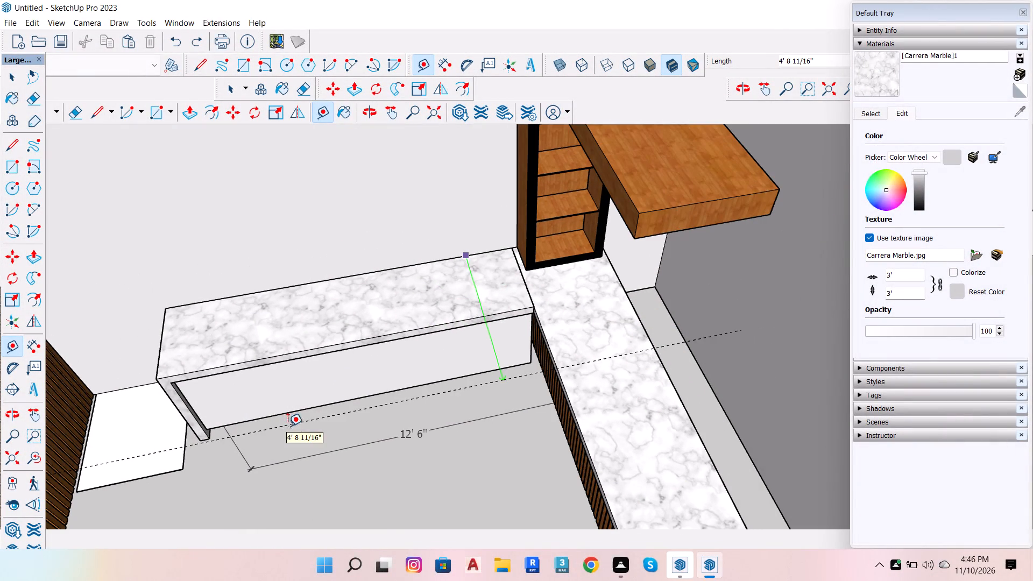
scroll(445, 325, "up", 3)
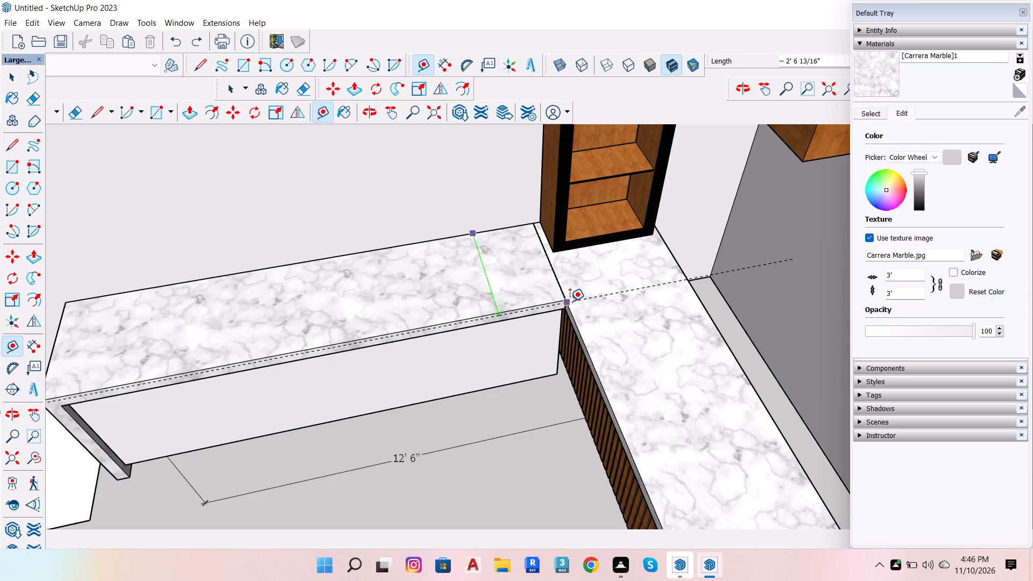
type("1'6")
key("Return")
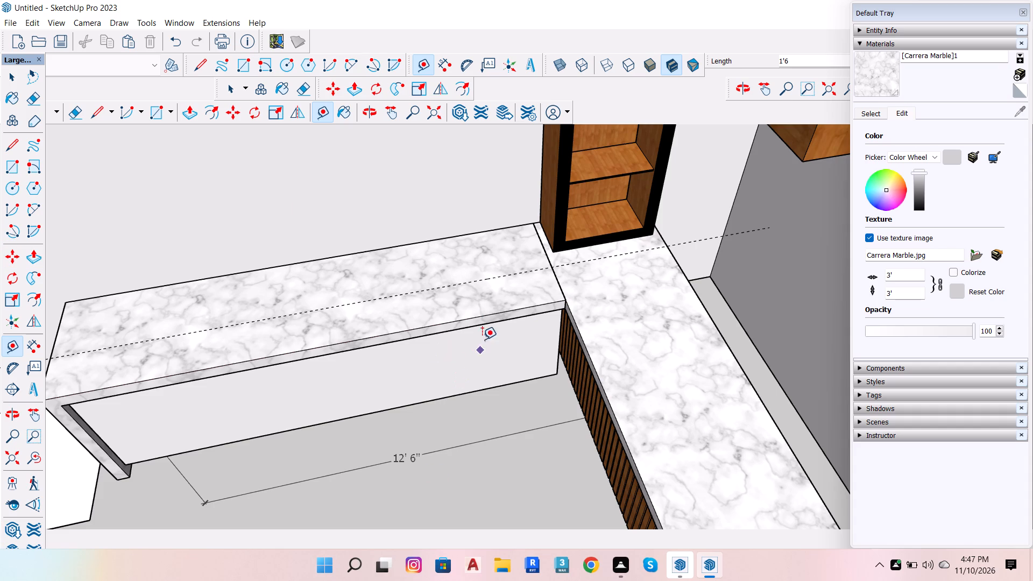
Draw a 9'11" by 1'6" rectangle on the marble countertop between its back edge and the guide.
scroll(489, 322, "down", 6)
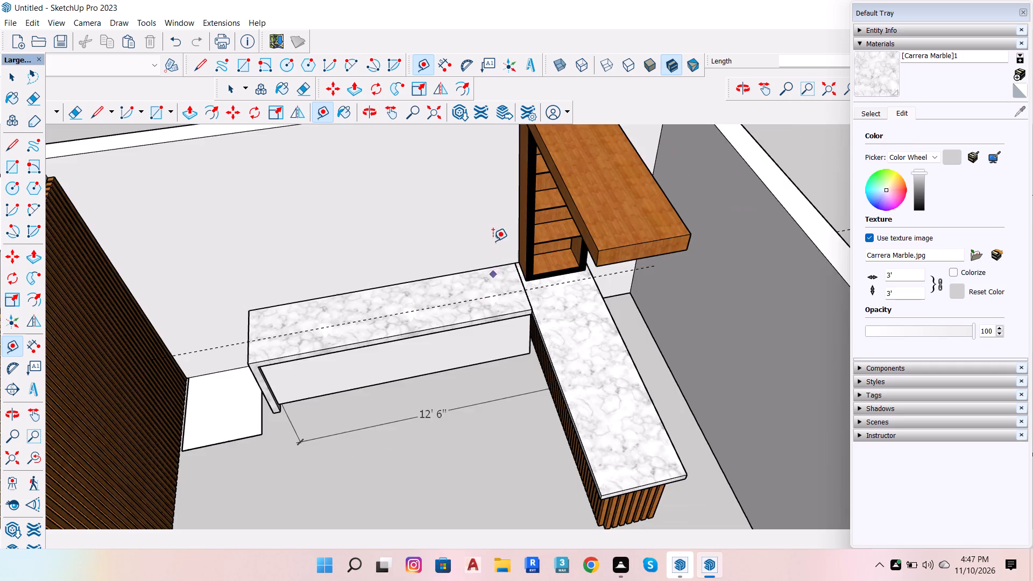
scroll(491, 233, "up", 6)
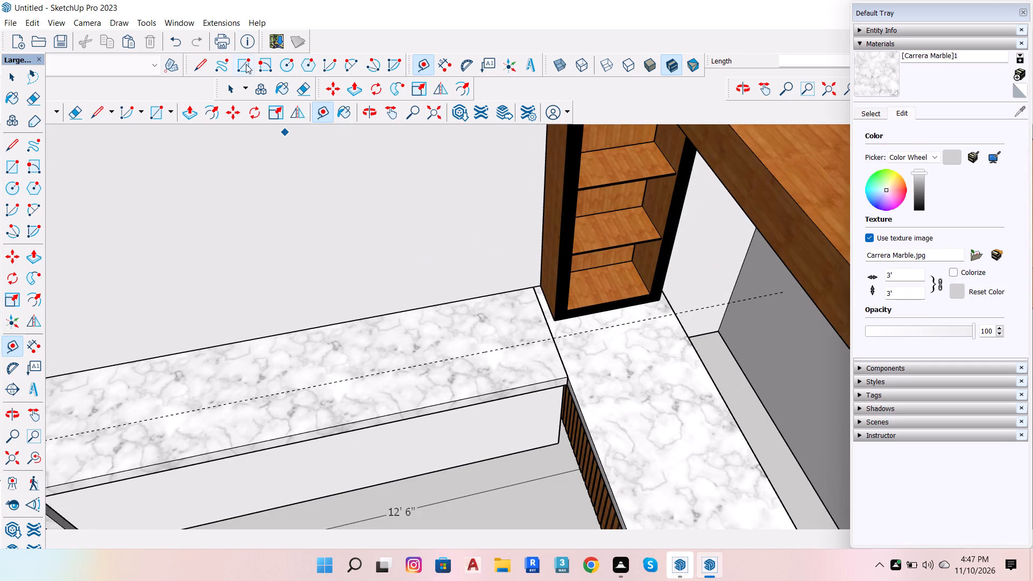
left_click(246, 64)
scroll(671, 331, "down", 7)
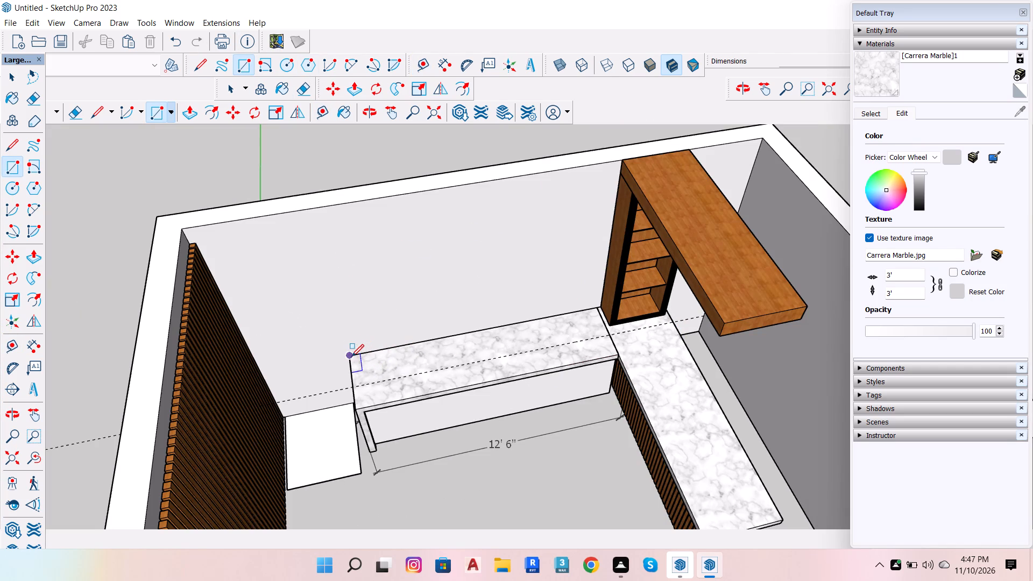
left_click(351, 357)
scroll(602, 338, "up", 5)
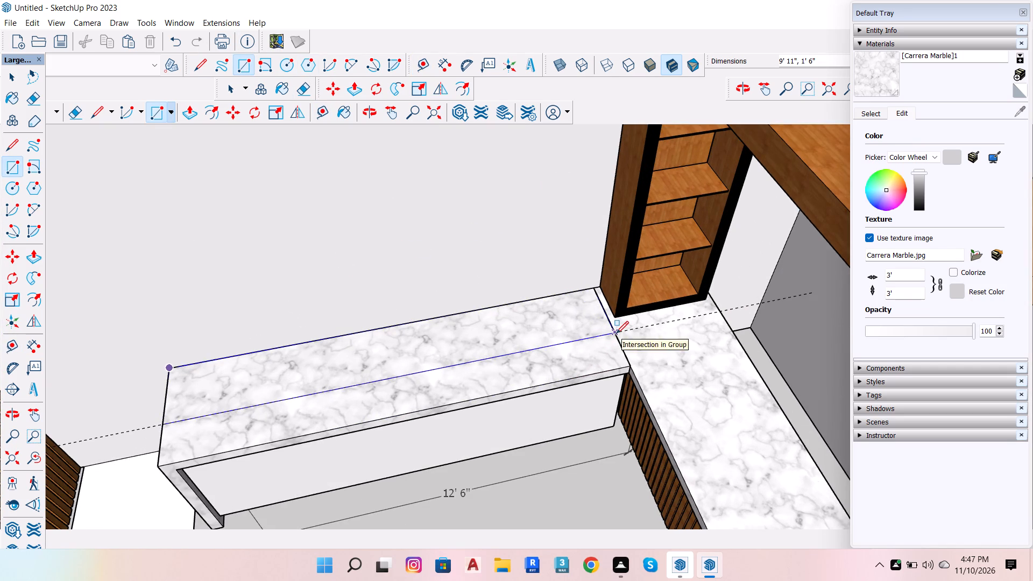
left_click(616, 332)
Move the rectangle's face straight up 2'4" above the countertop along the vertical axis.
key("space")
left_click(548, 327)
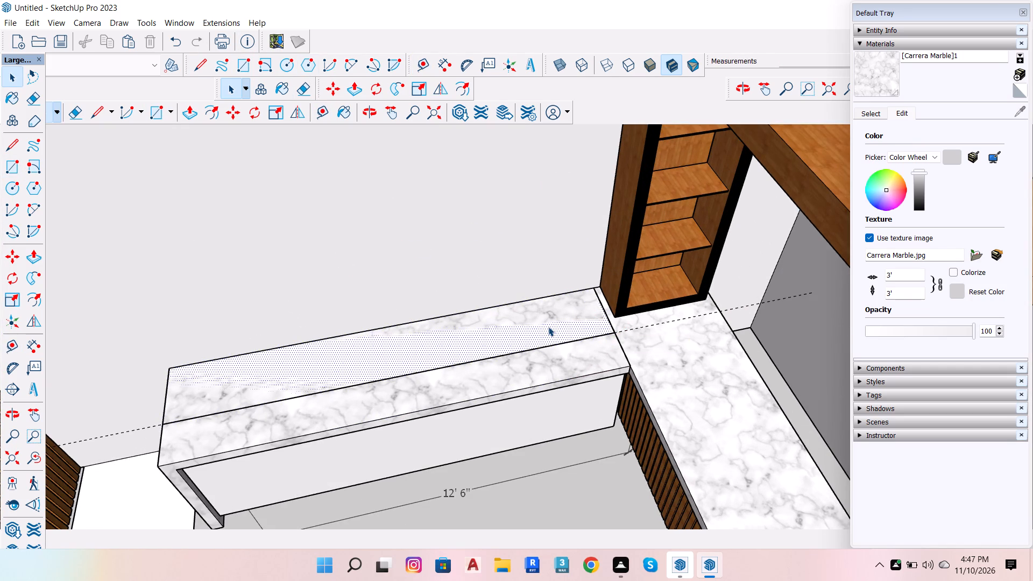
scroll(587, 338, "up", 5)
key("m")
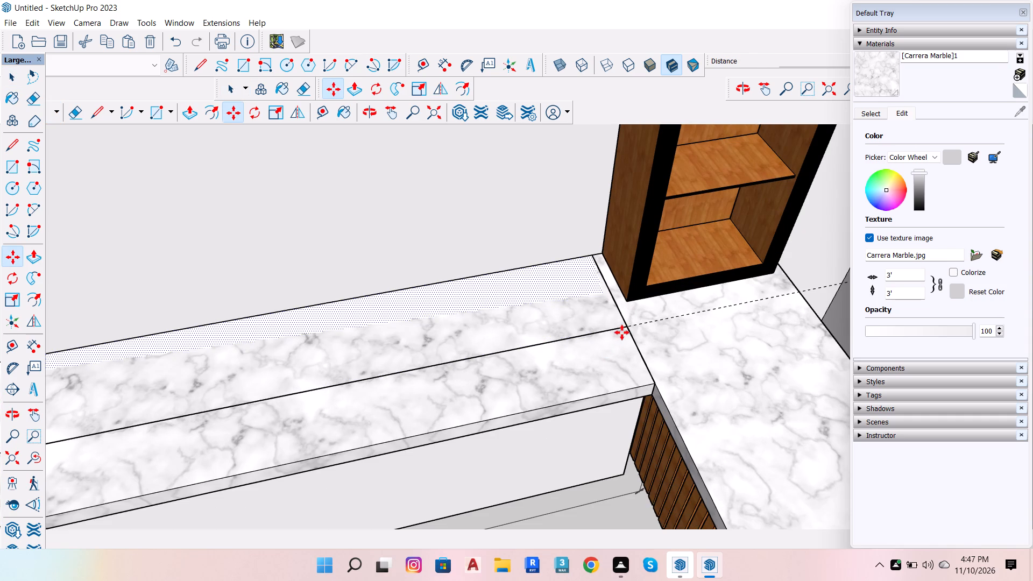
left_click(626, 324)
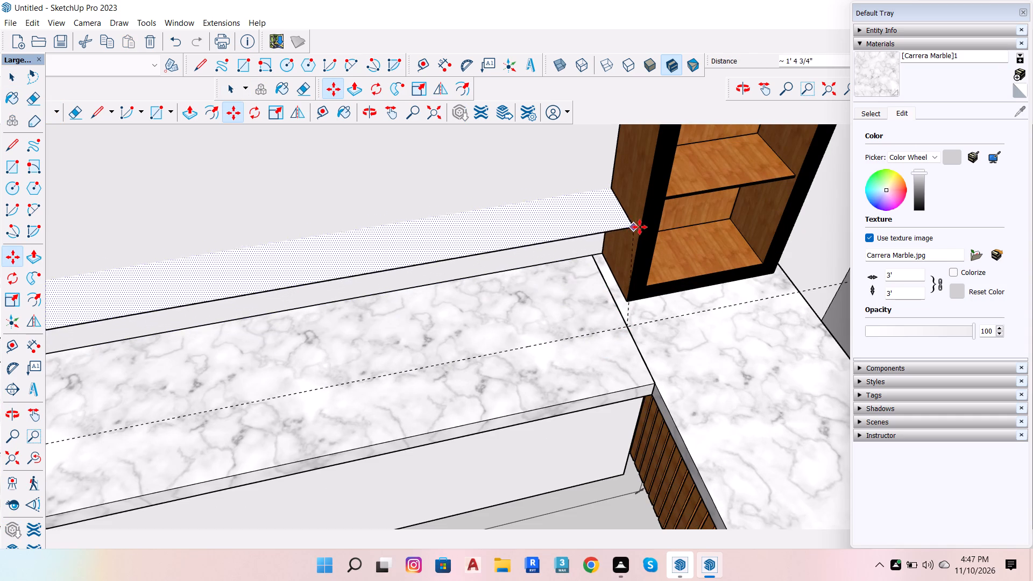
key("Up")
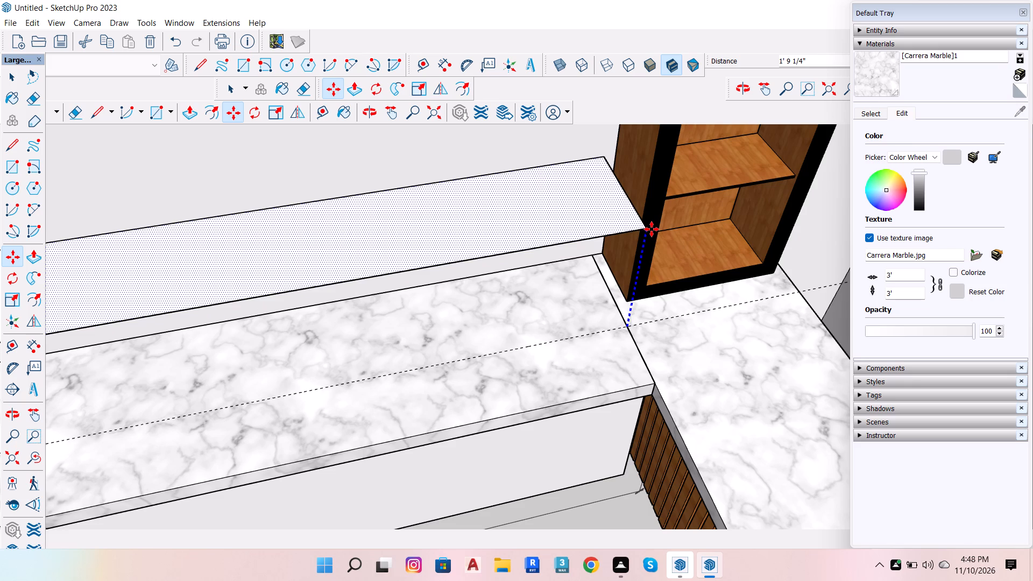
type("2'")
key("4")
key("Return")
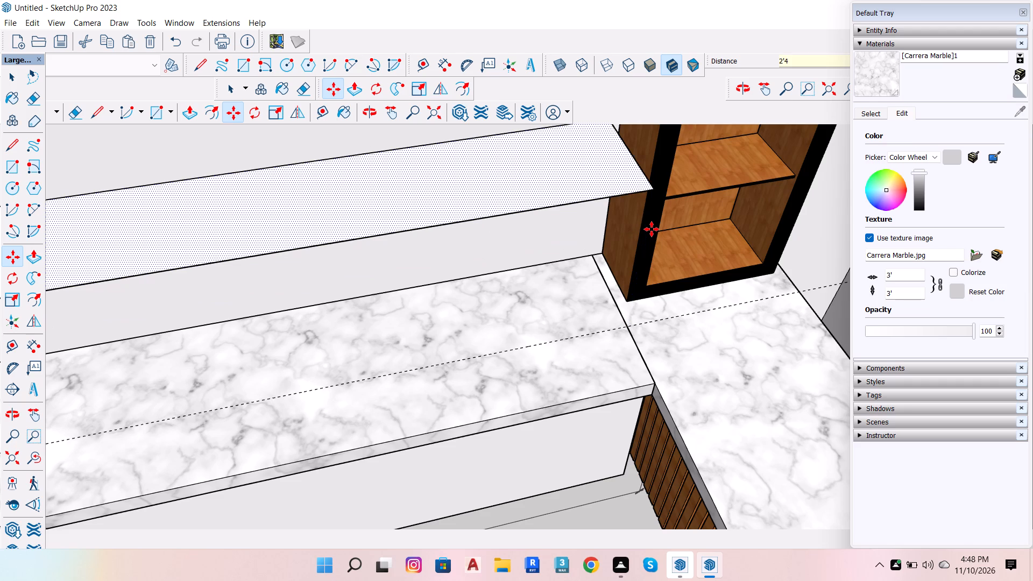
Group the raised rectangle with its edges and open the group for editing.
scroll(679, 300, "down", 12)
key("space")
scroll(635, 268, "up", 4)
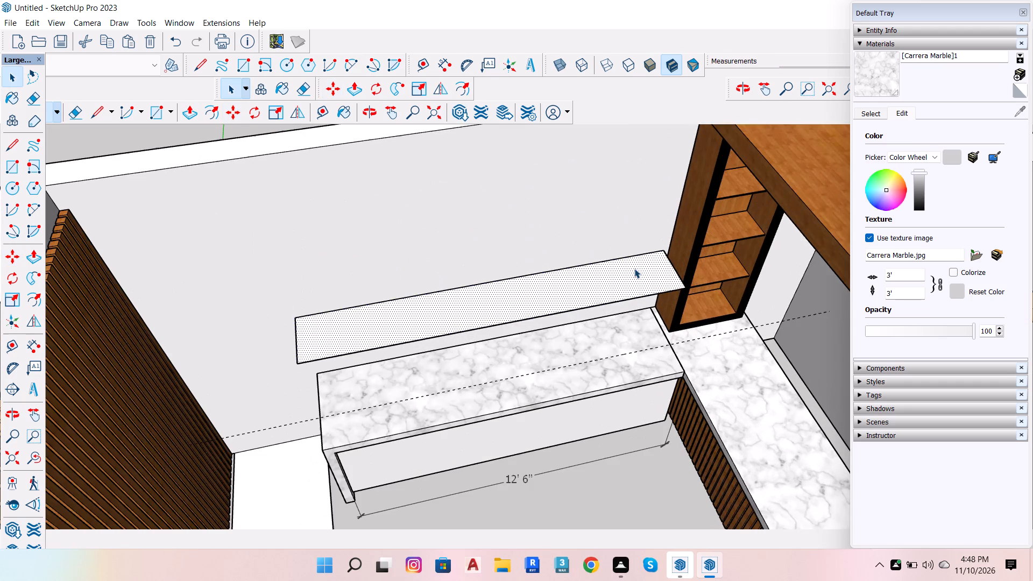
double_click(633, 271)
right_click(633, 271)
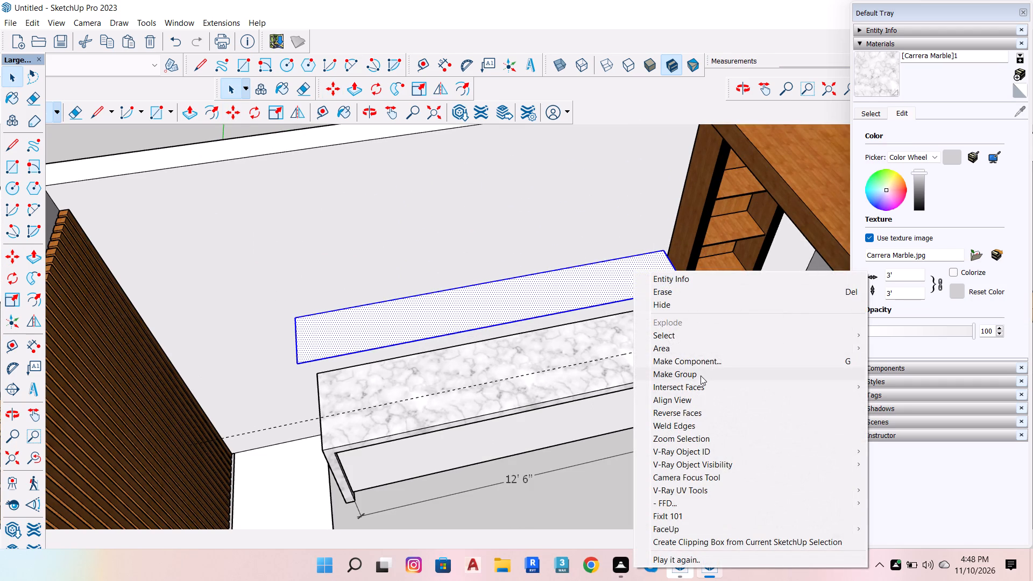
left_click(701, 375)
left_click(626, 284)
scroll(626, 286, "down", 6)
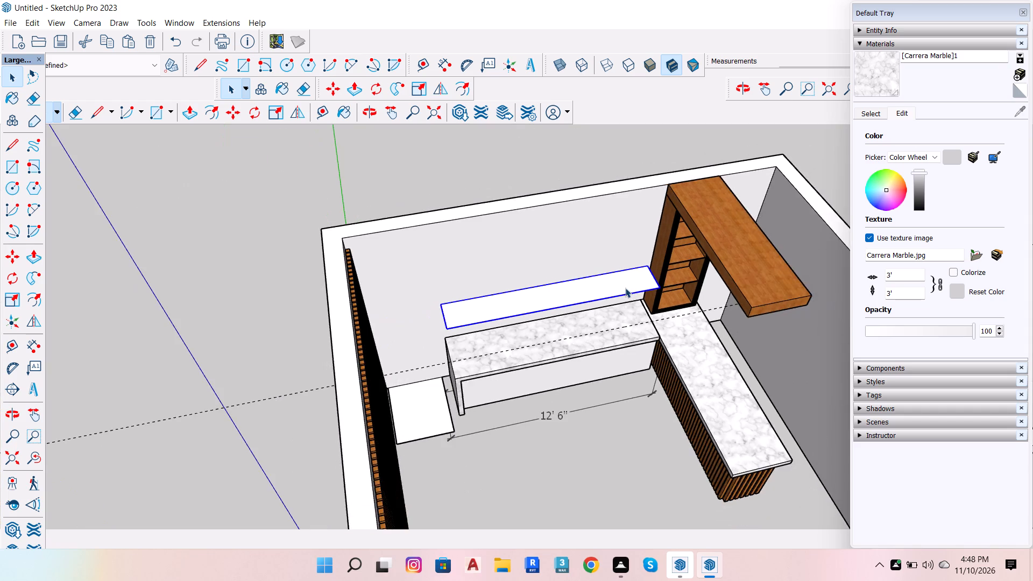
scroll(621, 280, "up", 4)
key("p")
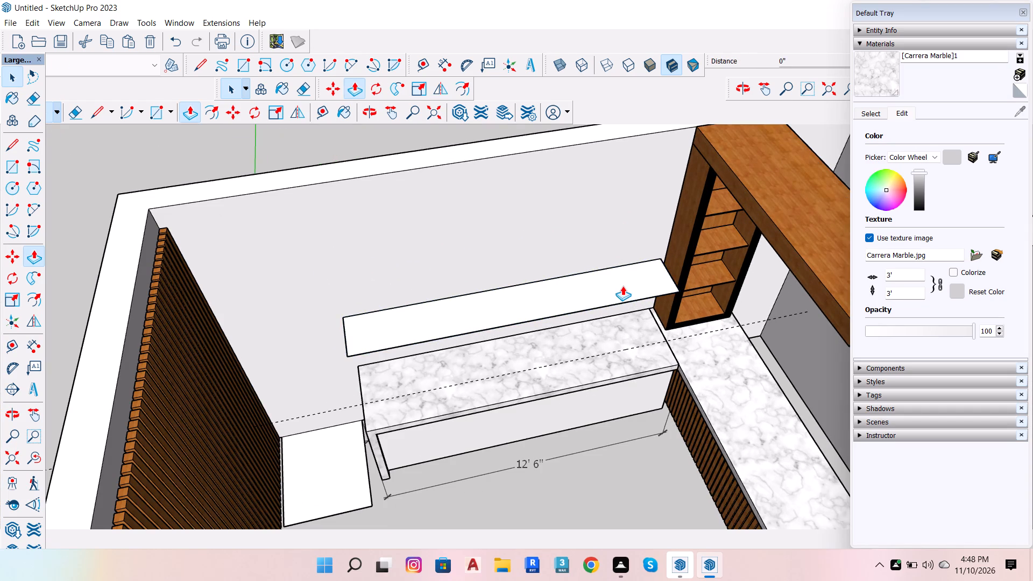
left_click(622, 286)
key("space")
left_click(623, 279)
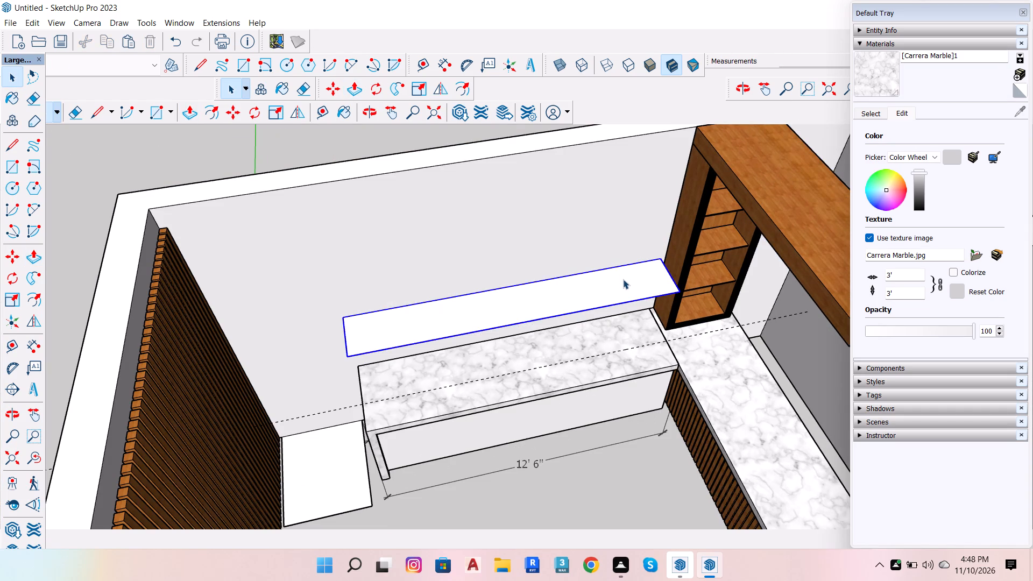
double_click(623, 279)
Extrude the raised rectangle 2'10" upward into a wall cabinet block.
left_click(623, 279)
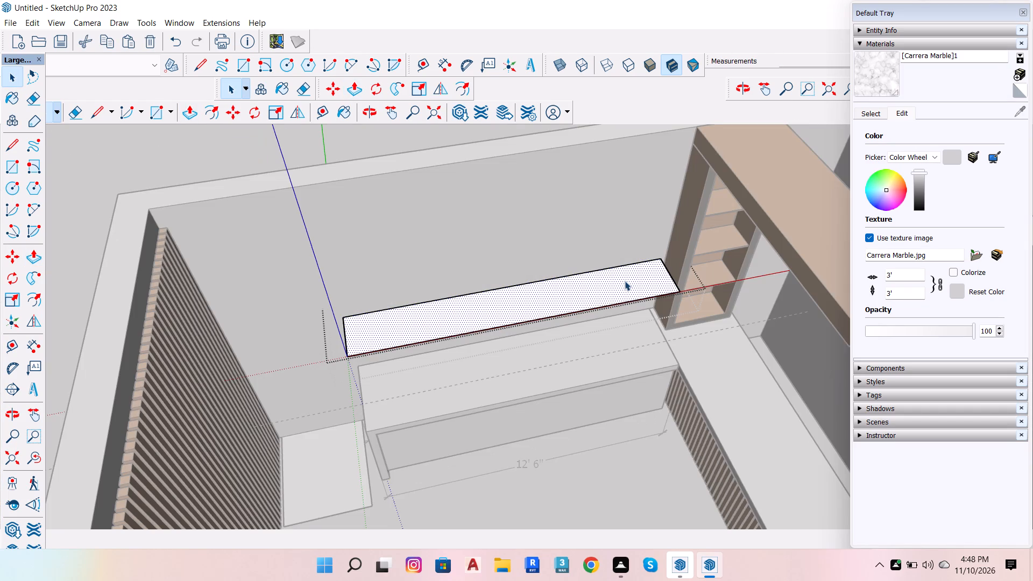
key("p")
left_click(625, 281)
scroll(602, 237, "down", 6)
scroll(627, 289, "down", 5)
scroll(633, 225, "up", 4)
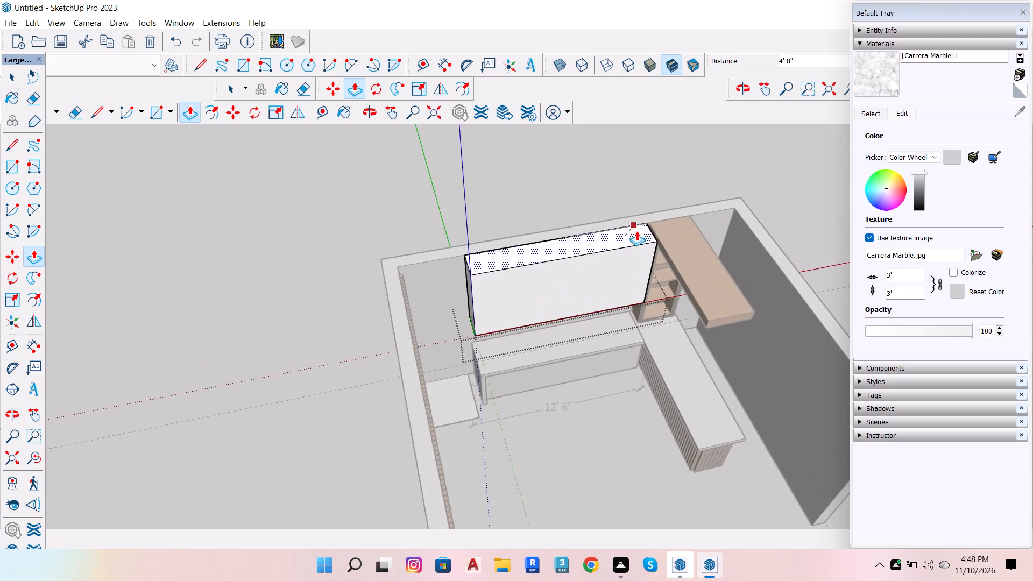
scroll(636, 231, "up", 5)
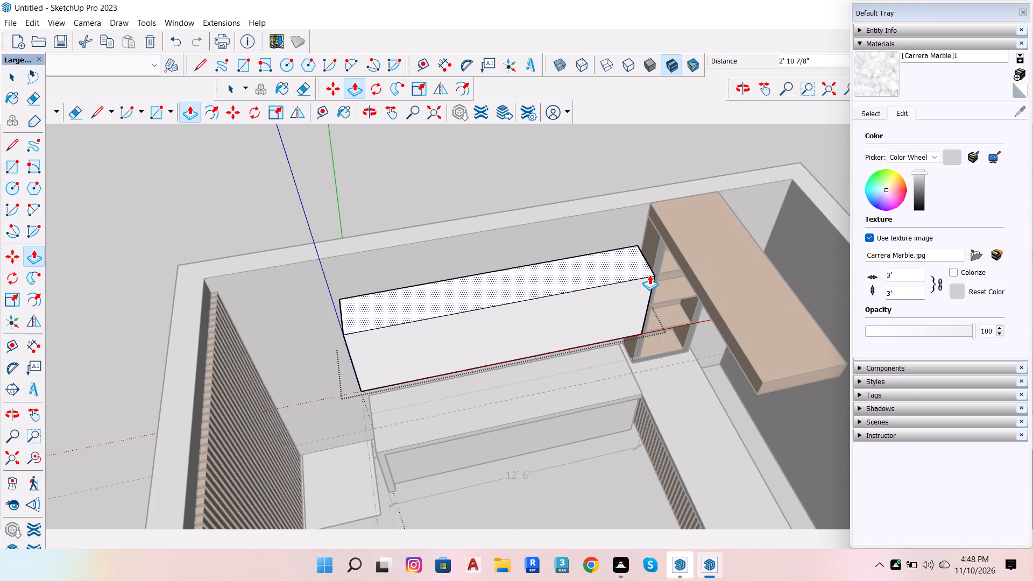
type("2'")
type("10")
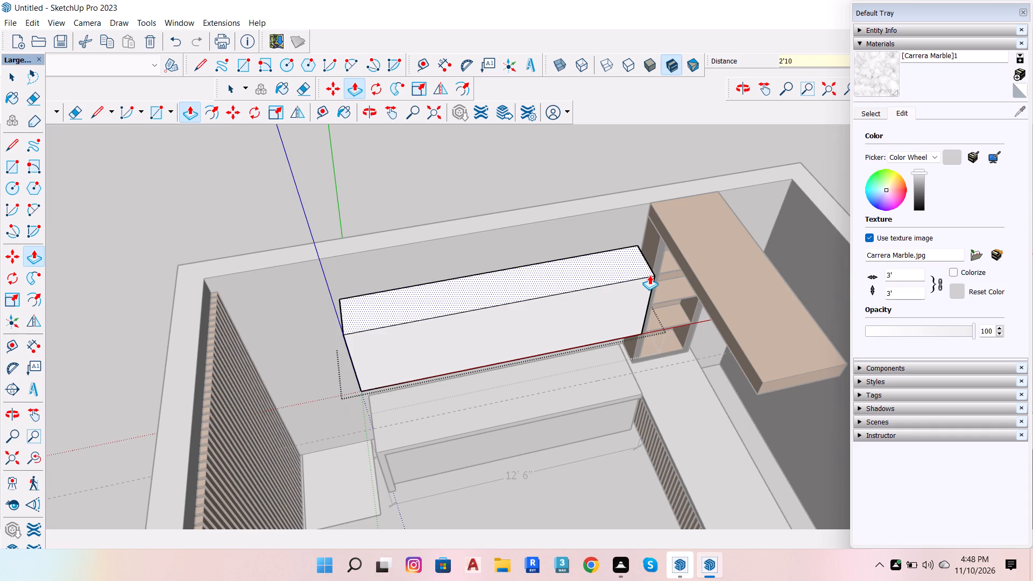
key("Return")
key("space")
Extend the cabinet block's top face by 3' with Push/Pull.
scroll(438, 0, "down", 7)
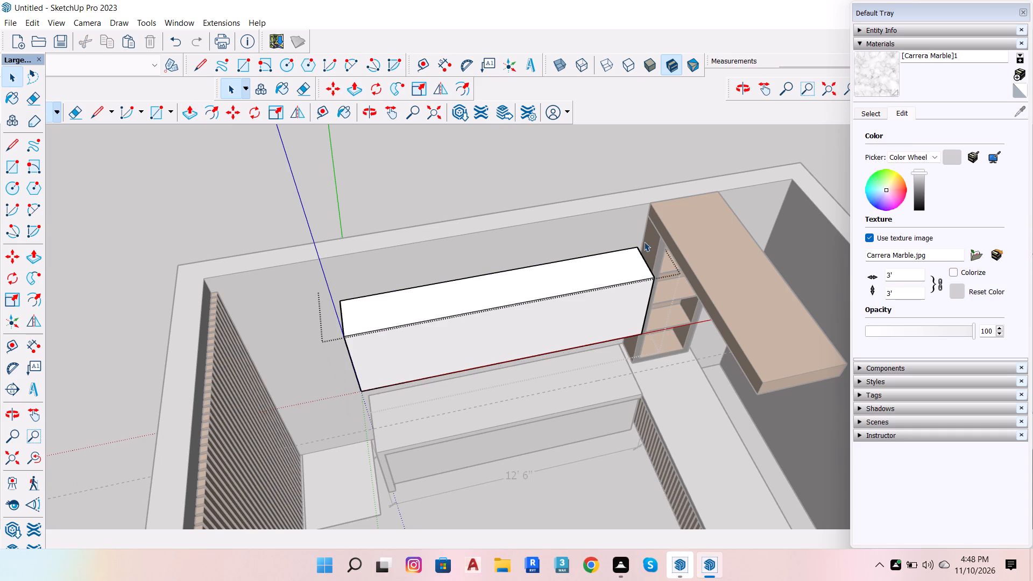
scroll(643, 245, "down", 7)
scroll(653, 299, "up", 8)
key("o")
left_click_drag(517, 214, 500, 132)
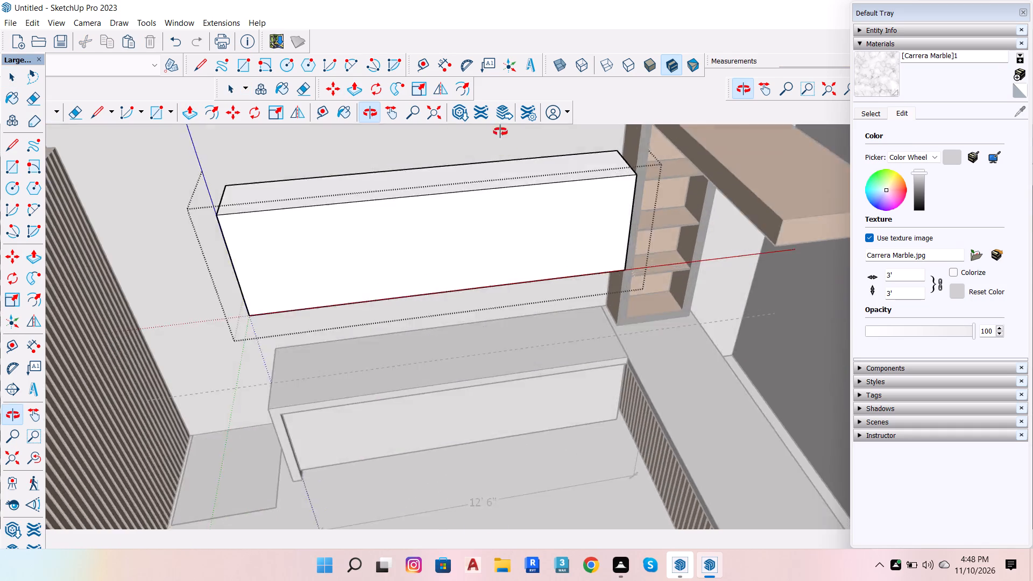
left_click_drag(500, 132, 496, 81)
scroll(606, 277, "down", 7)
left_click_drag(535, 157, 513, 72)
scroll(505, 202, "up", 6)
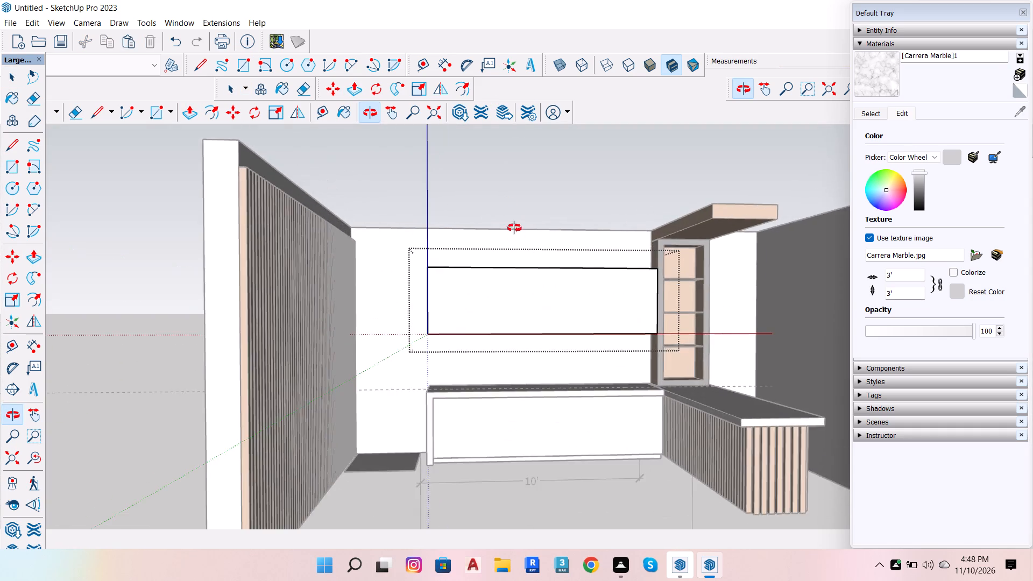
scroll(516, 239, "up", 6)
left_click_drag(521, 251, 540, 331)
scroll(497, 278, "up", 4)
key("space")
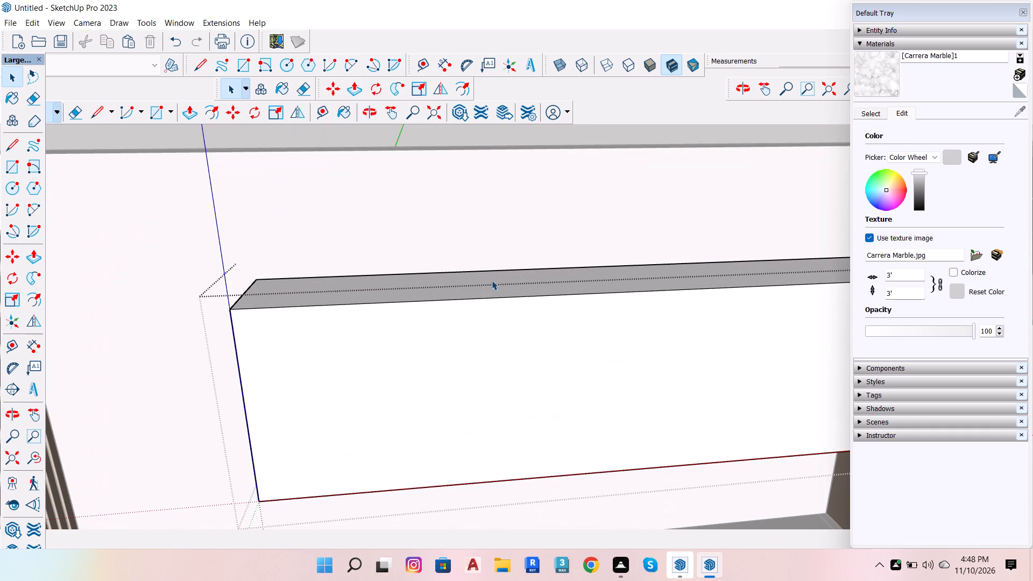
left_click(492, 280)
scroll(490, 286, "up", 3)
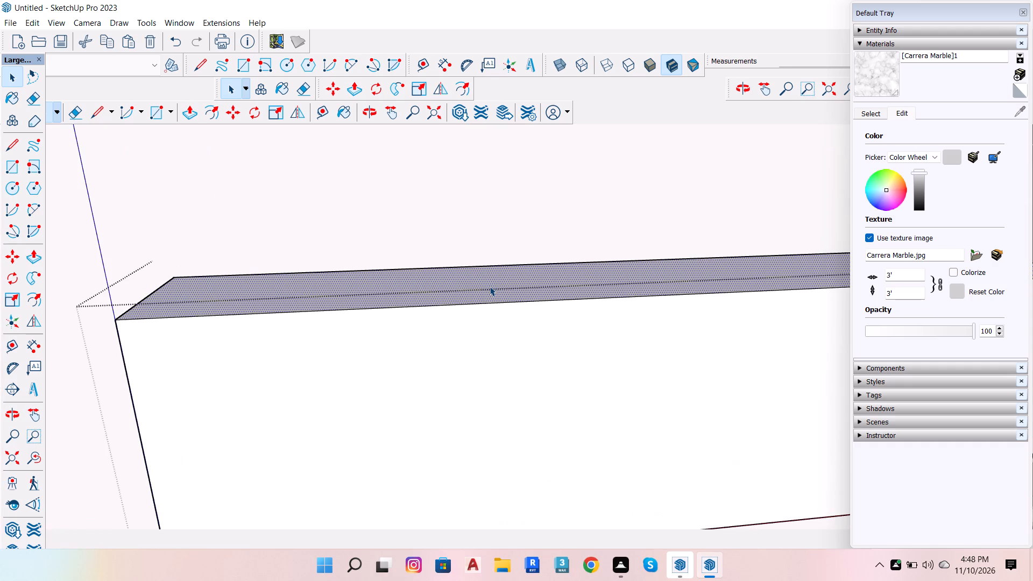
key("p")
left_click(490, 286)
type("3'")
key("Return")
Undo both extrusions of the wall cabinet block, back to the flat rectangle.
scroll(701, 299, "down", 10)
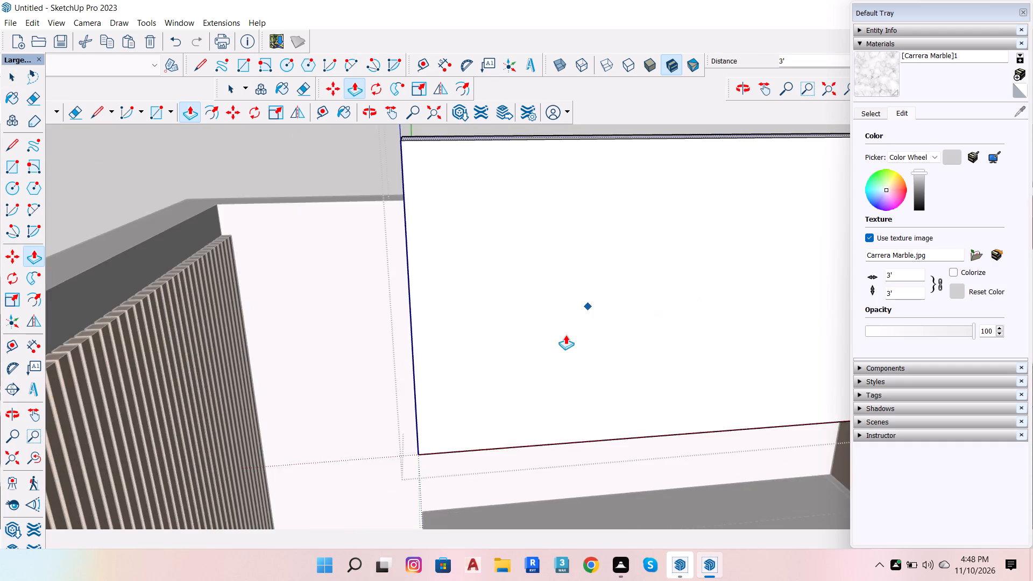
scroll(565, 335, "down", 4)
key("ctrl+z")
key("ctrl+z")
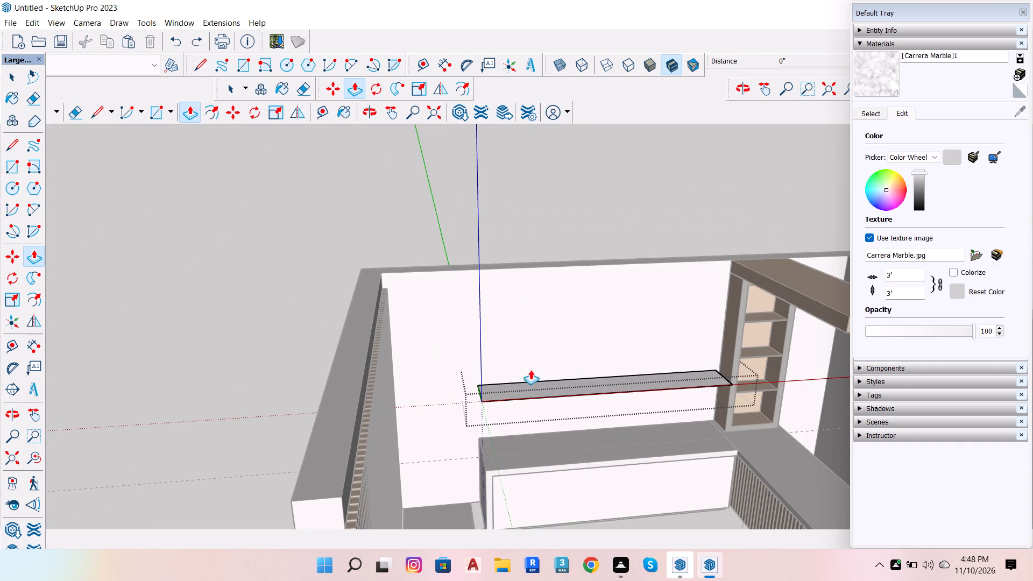
Extrude the flat rectangle 3' upward to form the wall cabinet block.
scroll(530, 376, "up", 7)
left_click(536, 392)
type("3'")
key("Return")
Raise the wall cabinet block's top face by another 4" with Push/Pull.
scroll(460, 306, "down", 6)
scroll(452, 336, "up", 1)
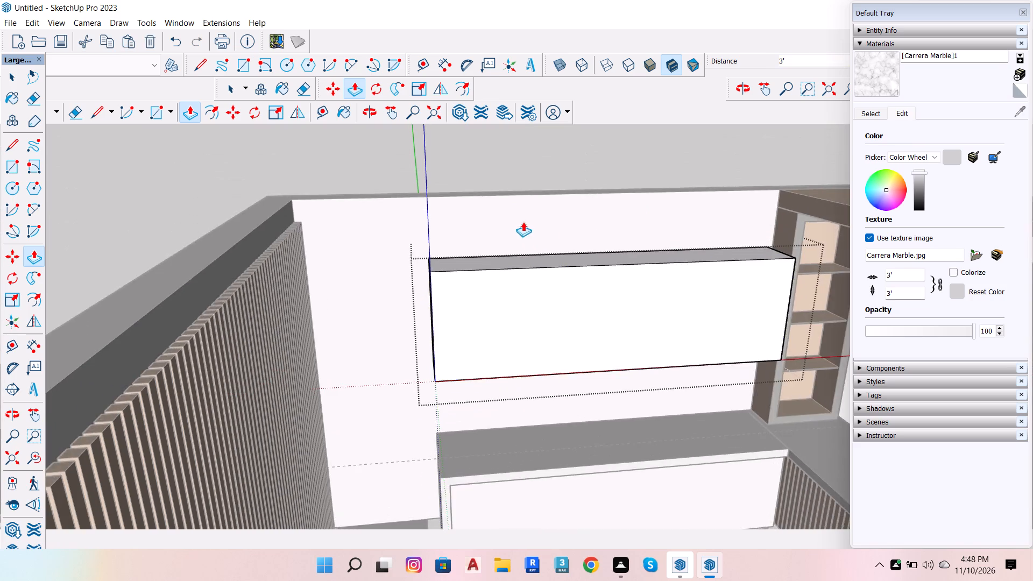
scroll(522, 221, "up", 5)
left_click(487, 285)
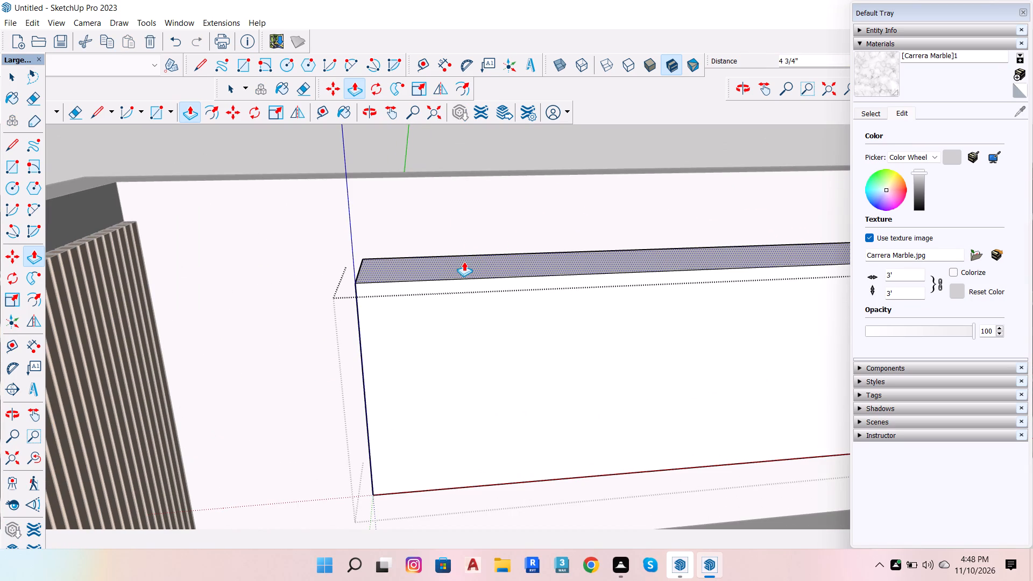
key("2")
key("BackSpace")
key("4")
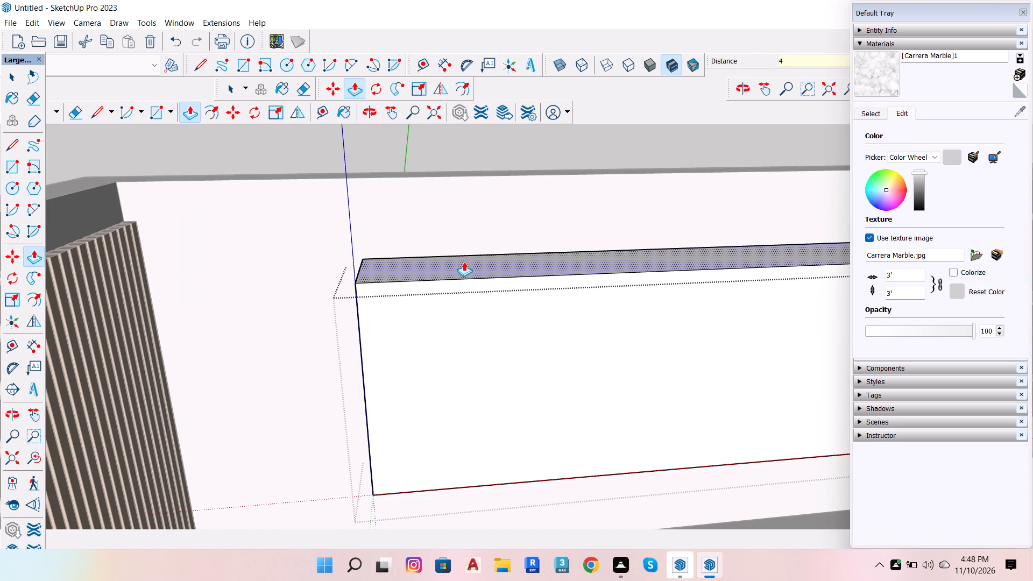
key("Return")
Finish editing the wall cabinet group and return to the top level of the model with nothing selected.
scroll(431, 349, "down", 7)
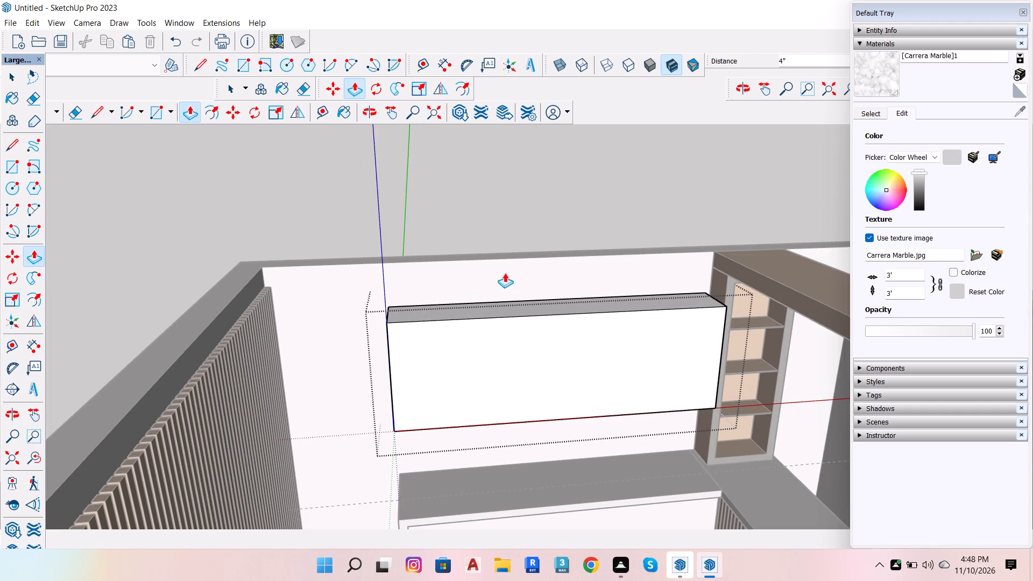
scroll(660, 242, "up", 6)
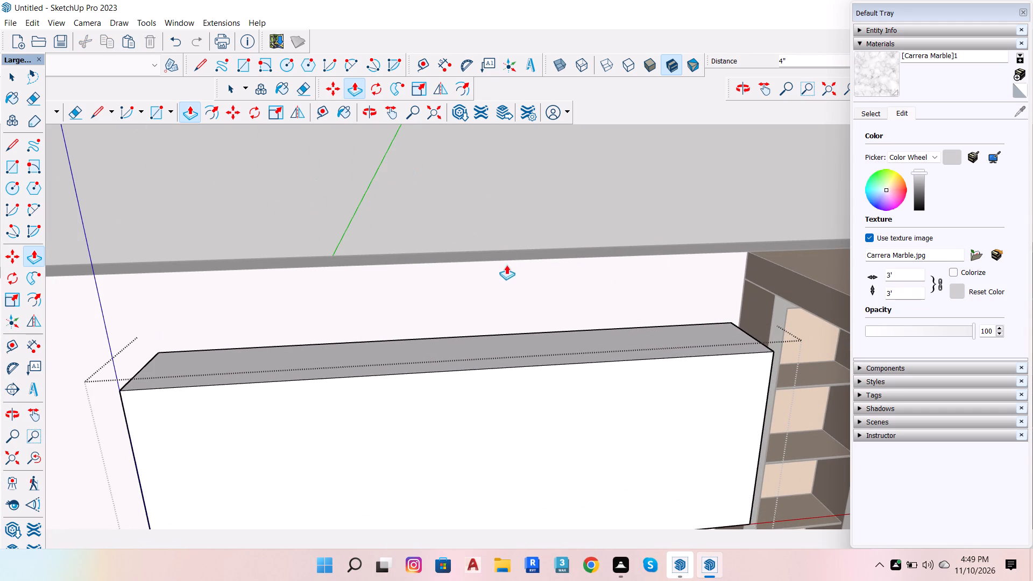
key("space")
double_click(501, 357)
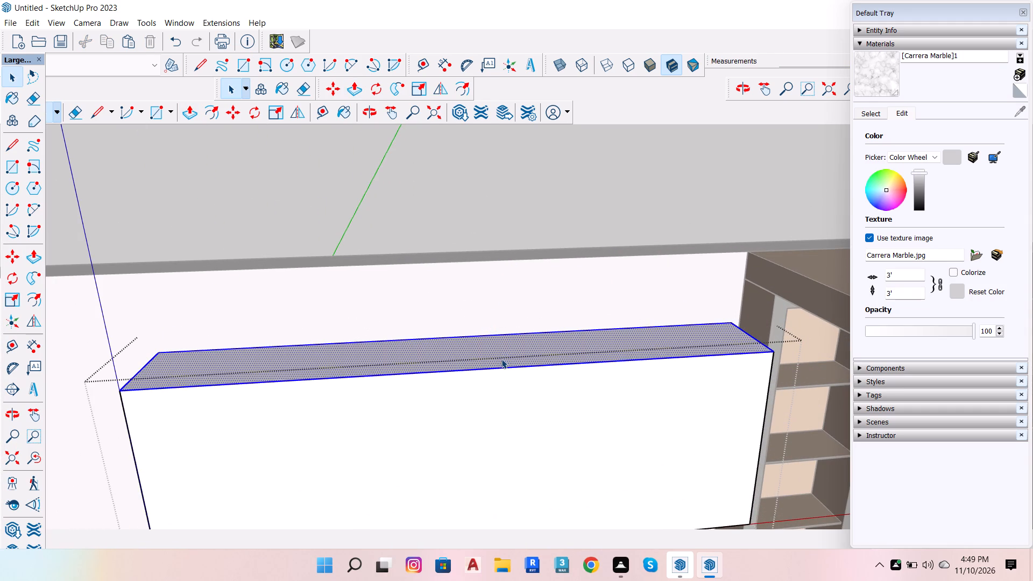
double_click(641, 194)
left_click(682, 313)
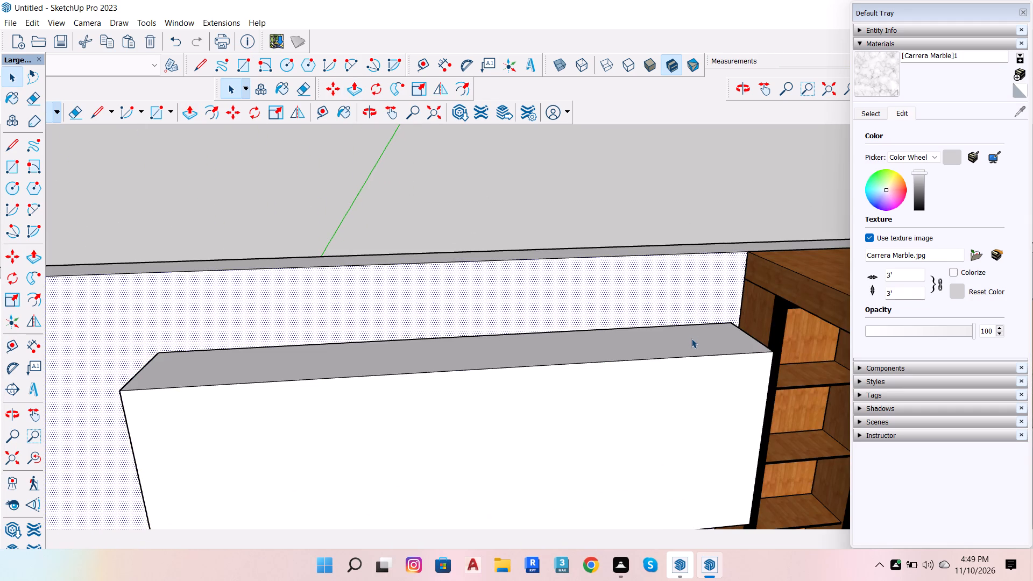
left_click(691, 338)
double_click(691, 338)
double_click(691, 338)
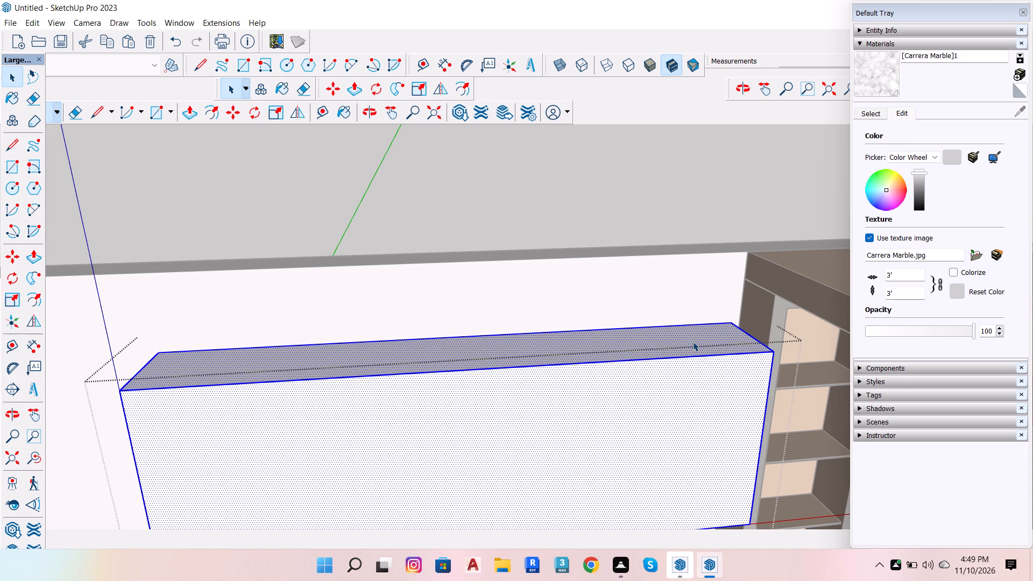
double_click(693, 342)
scroll(722, 361, "down", 7)
scroll(725, 363, "up", 5)
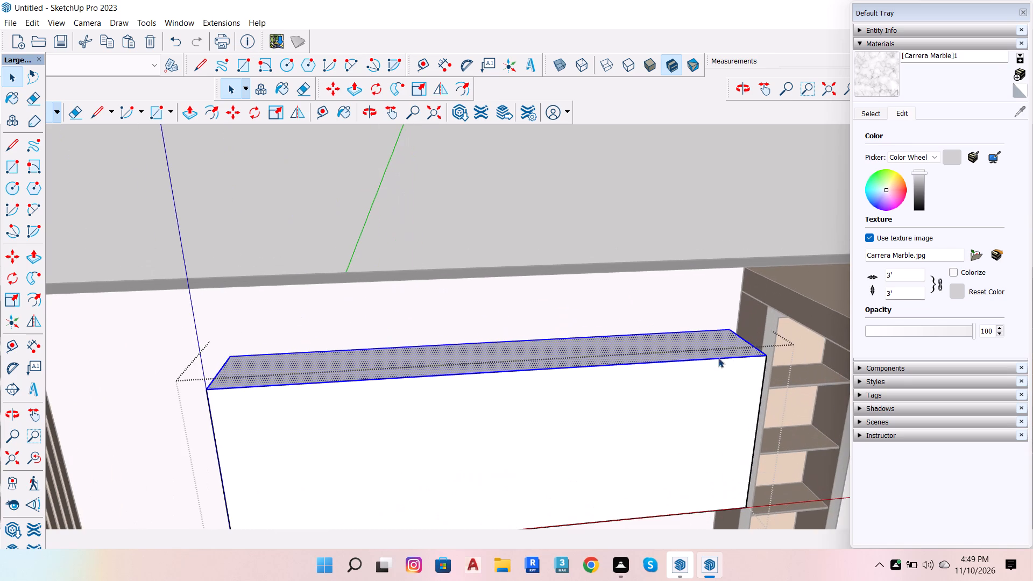
scroll(631, 373, "down", 5)
scroll(414, 365, "up", 5)
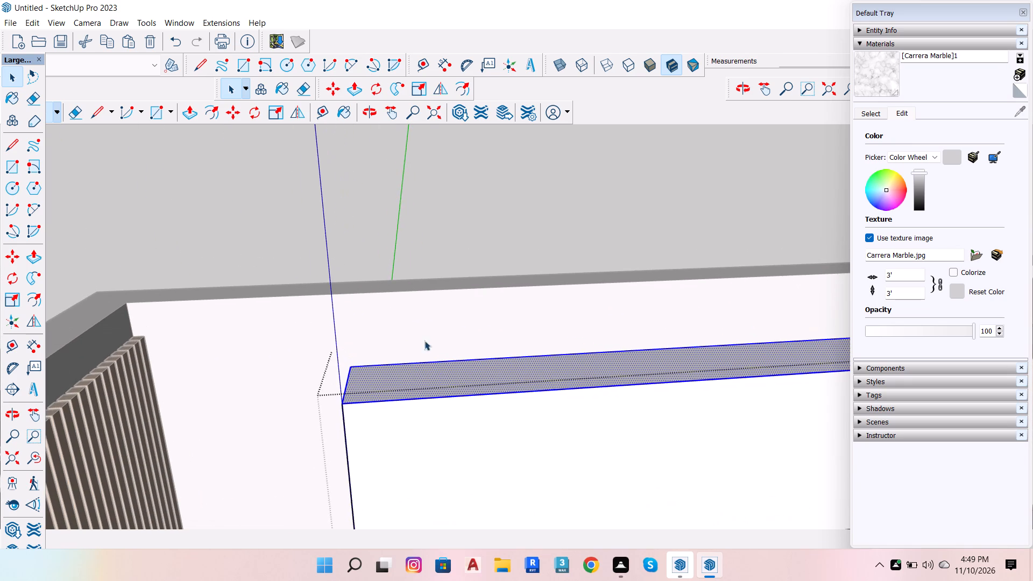
double_click(473, 225)
scroll(342, 259, "down", 7)
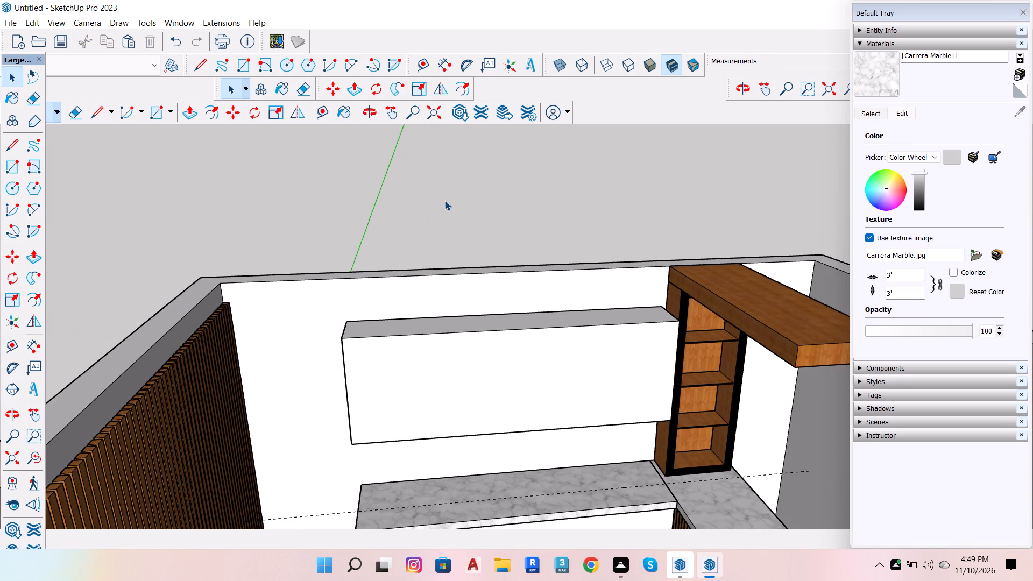
double_click(445, 201)
Draw a rectangle over the wall cabinet's entire top face, outside the cabinet group.
key("r")
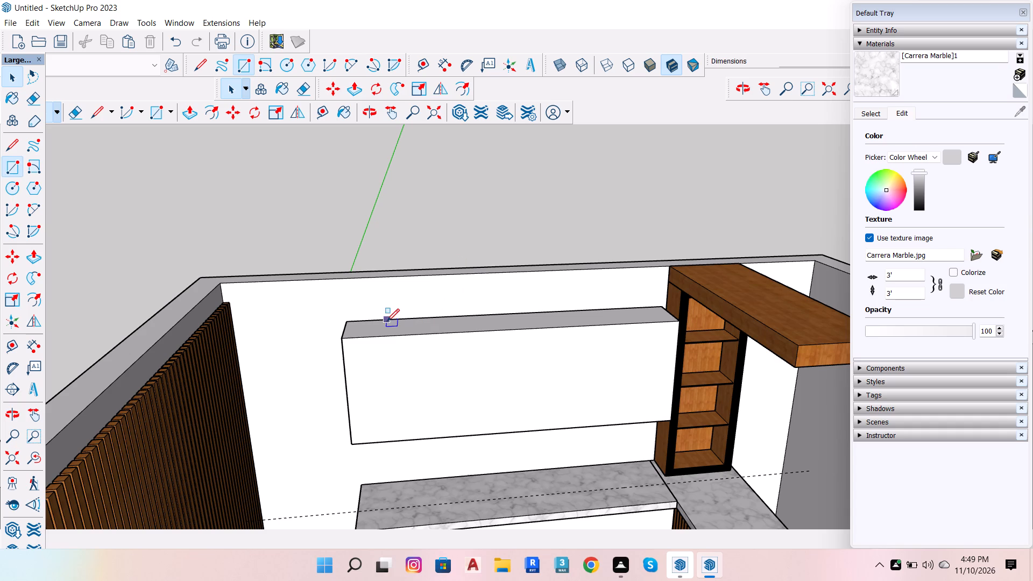
left_click(351, 318)
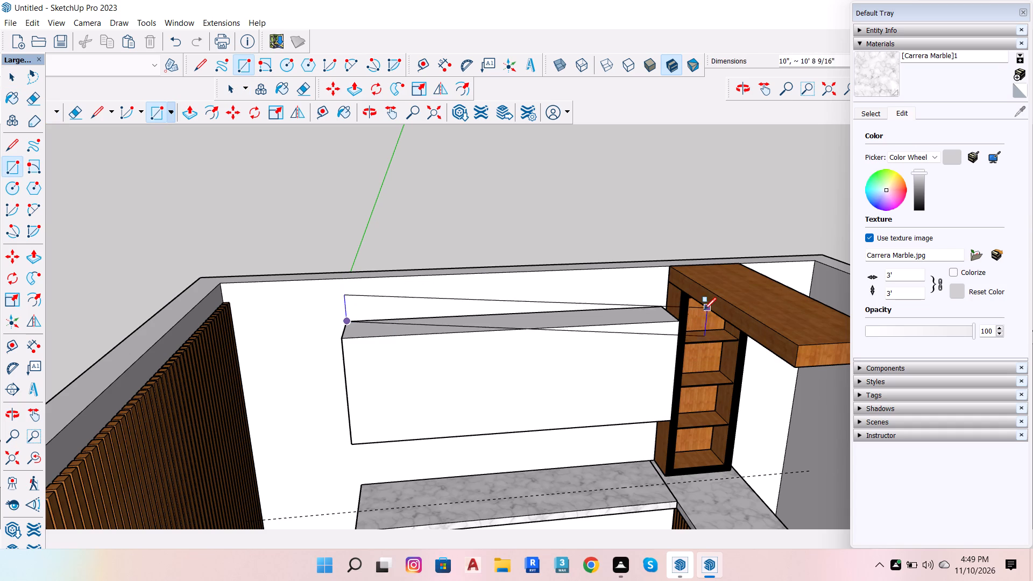
left_click(676, 322)
key("space")
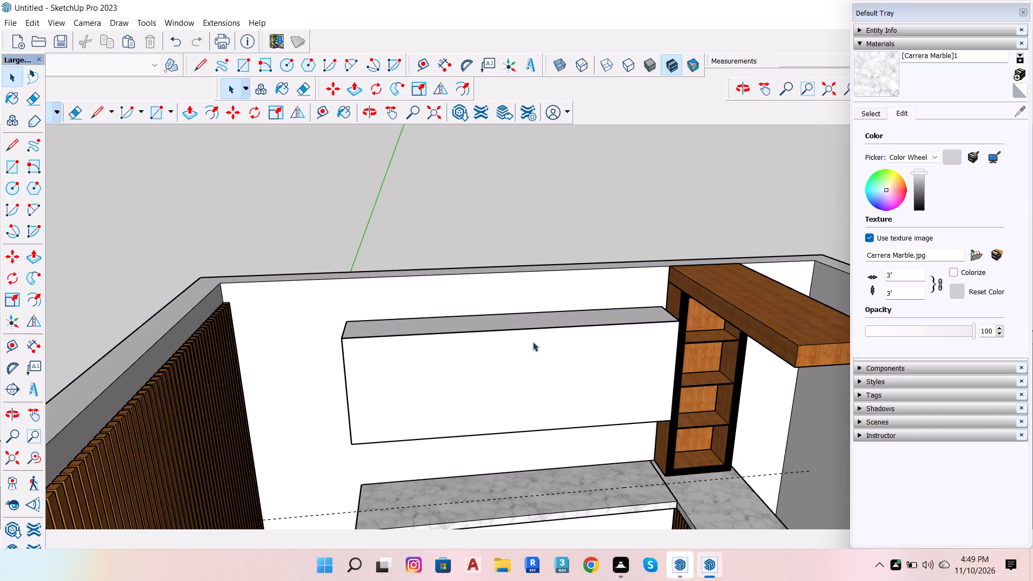
Extrude the new top rectangle 1' 4" upward, level with the top of the adjoining wooden beam.
left_click(549, 319)
scroll(550, 320, "up", 6)
double_click(550, 320)
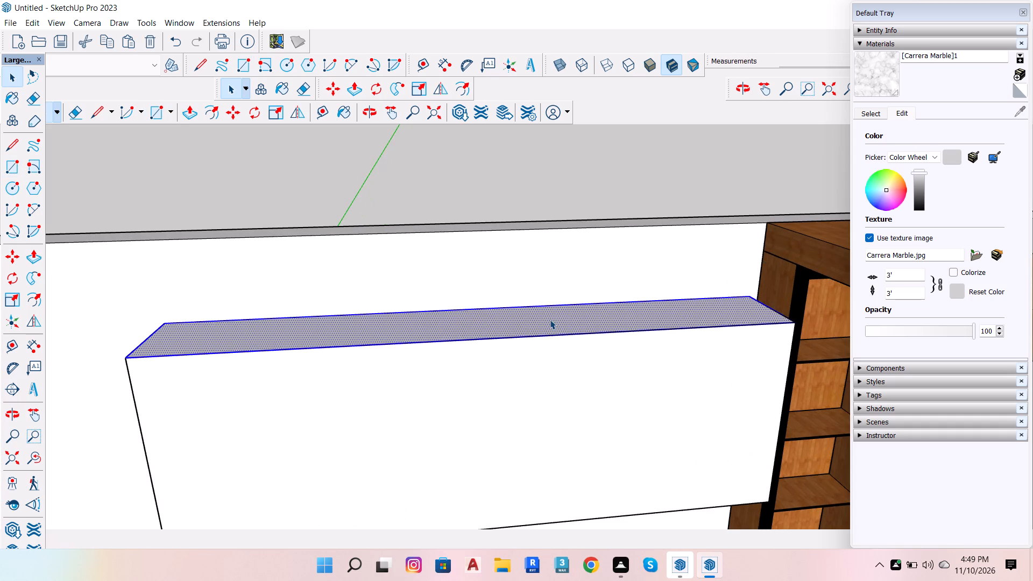
key("p")
left_click(550, 320)
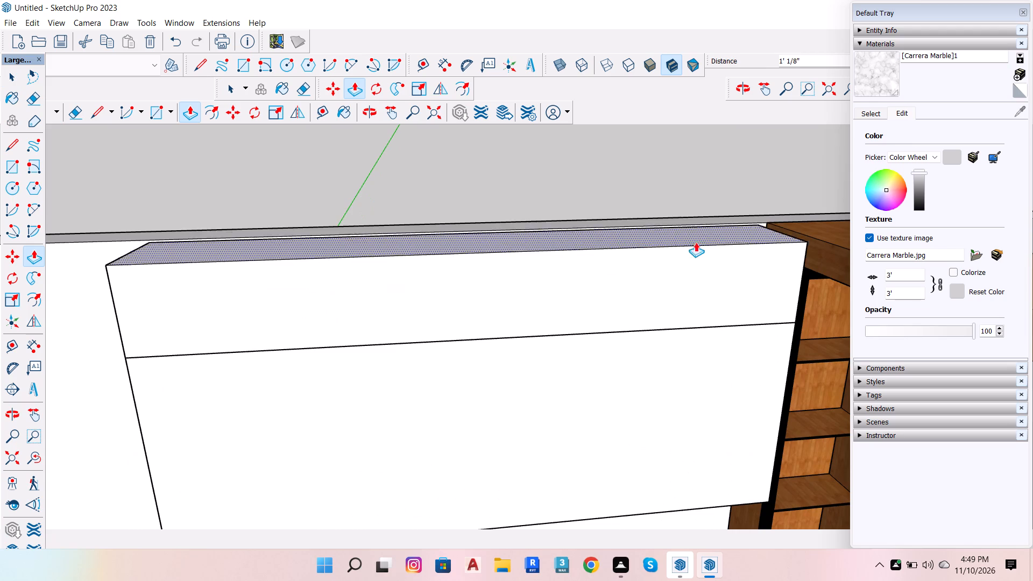
scroll(824, 224, "up", 4)
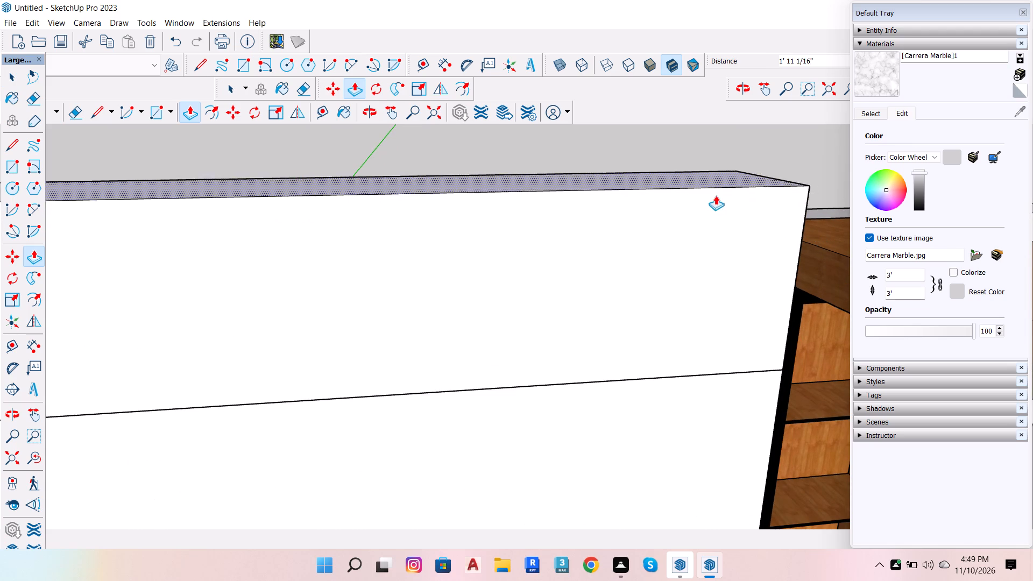
left_click(826, 250)
scroll(617, 274, "down", 7)
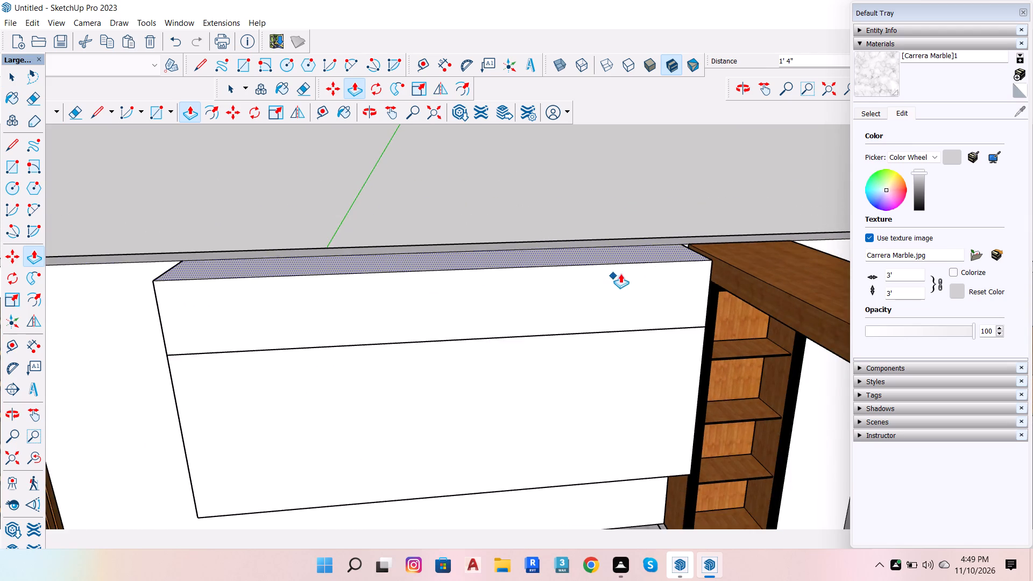
scroll(666, 287, "down", 6)
scroll(699, 257, "up", 13)
scroll(668, 288, "down", 7)
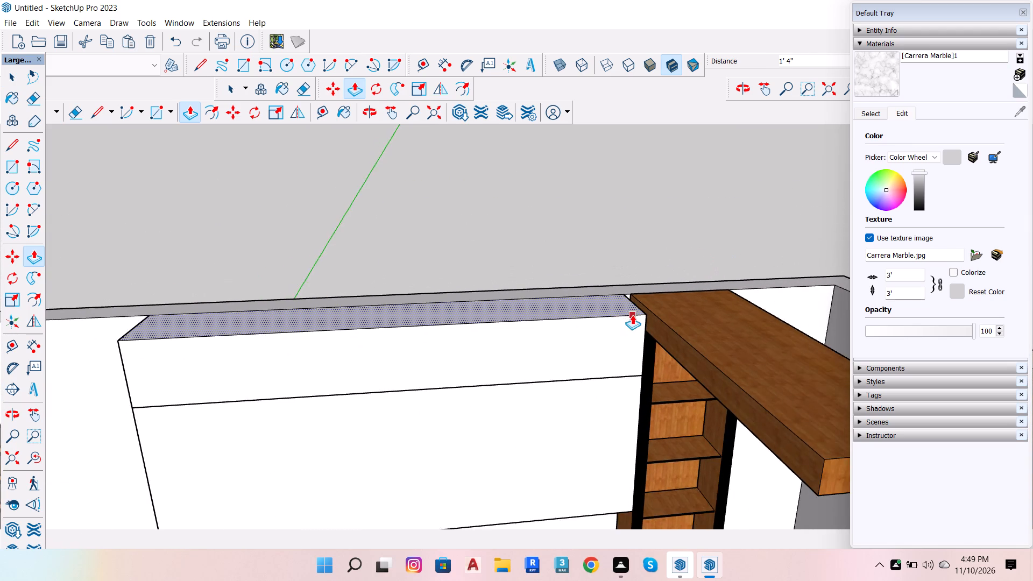
scroll(570, 345, "up", 2)
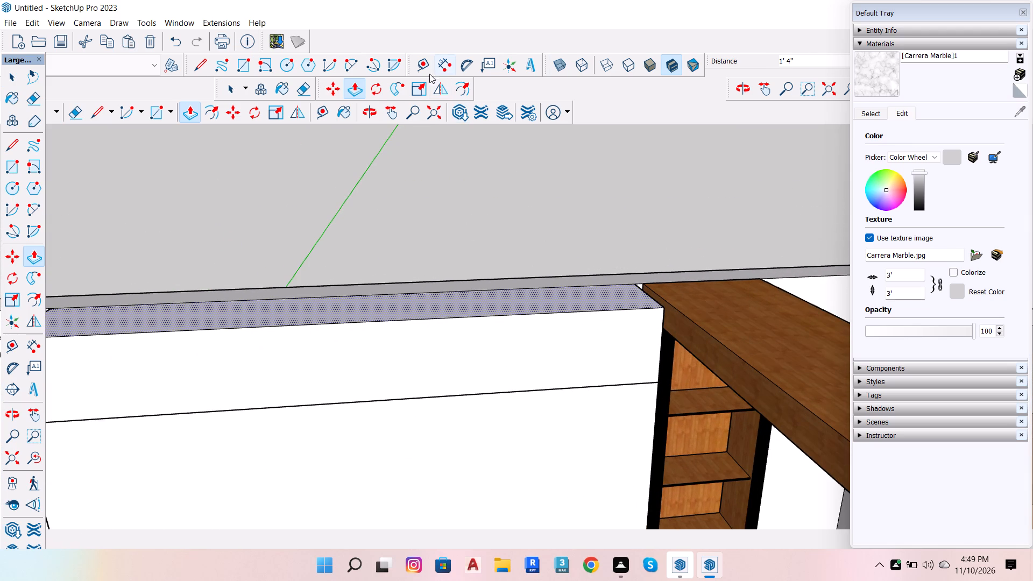
Pull the upper block's front face forward by 2" so it overhangs the wall cabinet below.
left_click(229, 93)
scroll(442, 188, "down", 8)
left_click(399, 266)
scroll(442, 267, "down", 6)
scroll(377, 292, "up", 3)
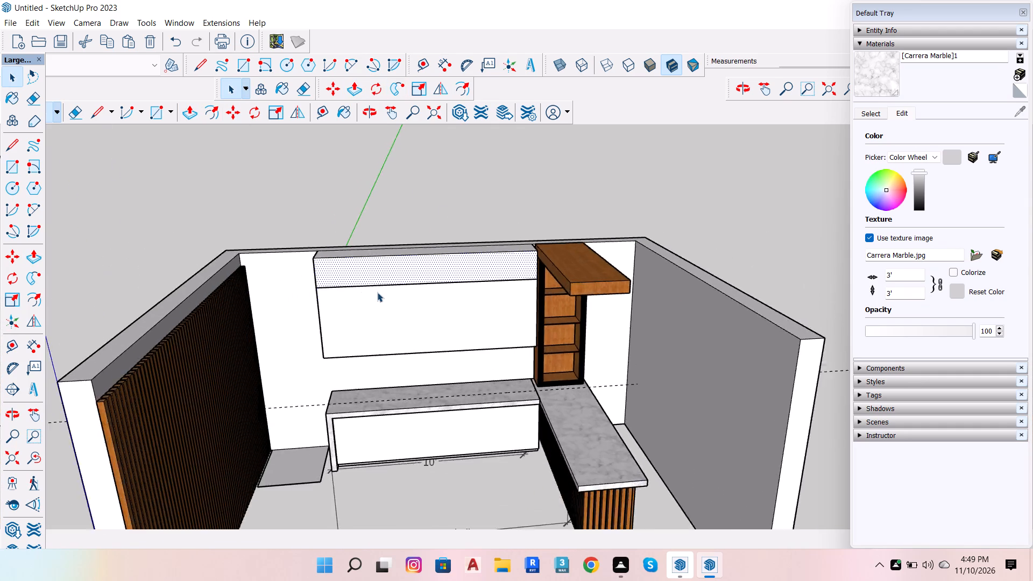
scroll(377, 292, "up", 4)
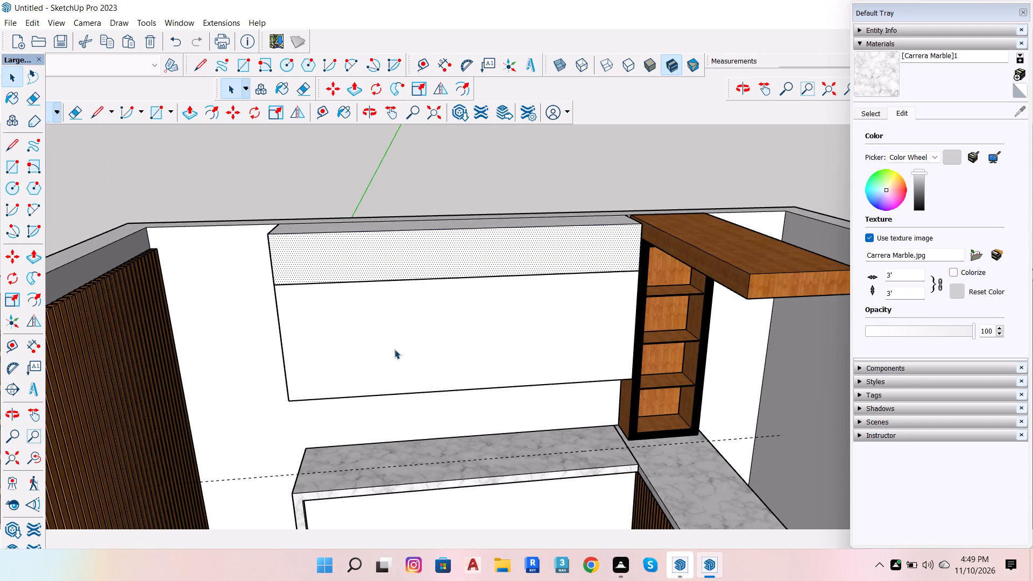
scroll(430, 313, "down", 6)
left_click(430, 274)
scroll(430, 274, "up", 4)
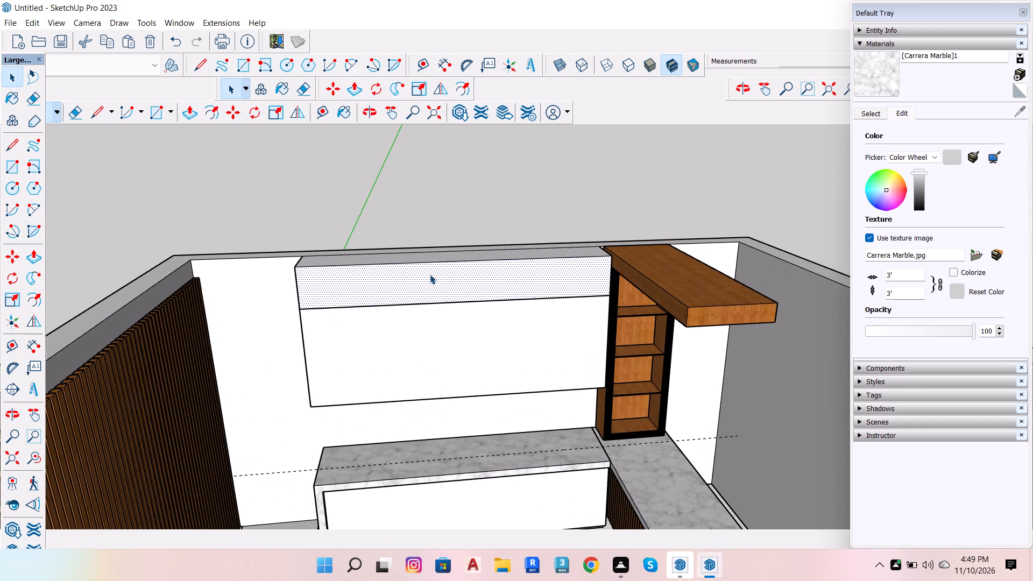
key("p")
left_click(430, 274)
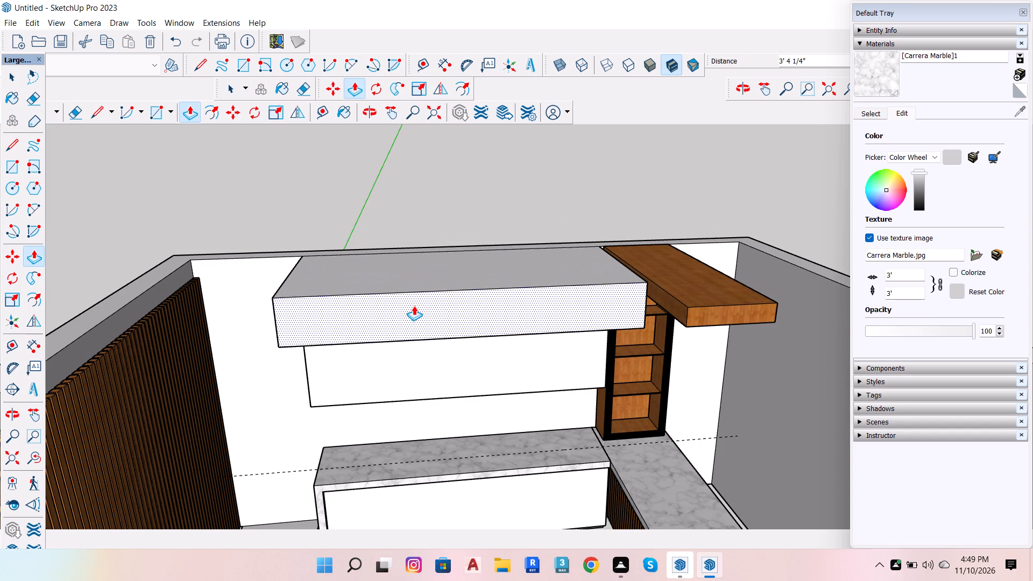
key("2")
key("Return")
scroll(513, 360, "up", 6)
key("space")
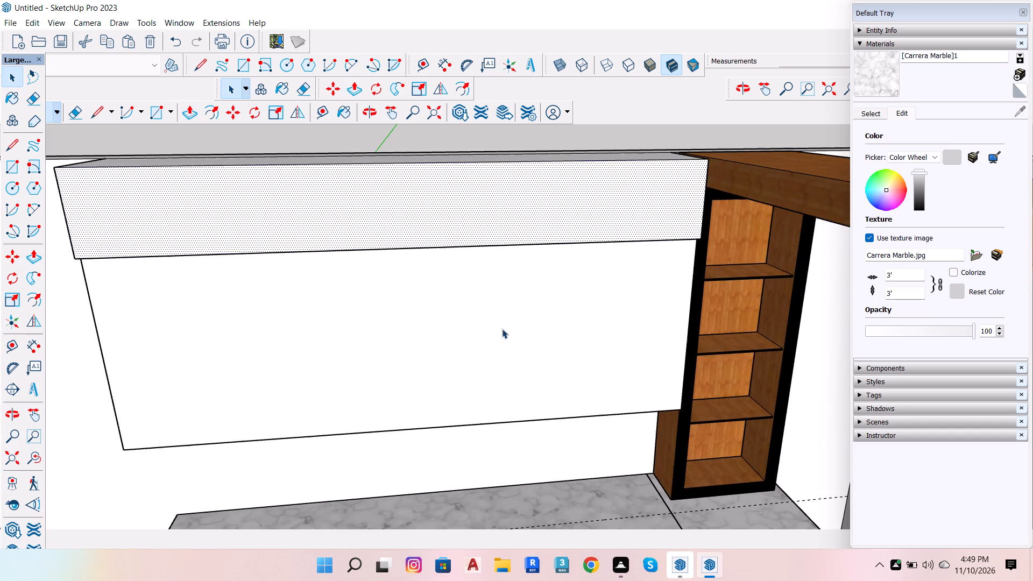
Examine the upper block's overhang and narrow underside above the wall cabinet from below.
scroll(516, 256, "down", 7)
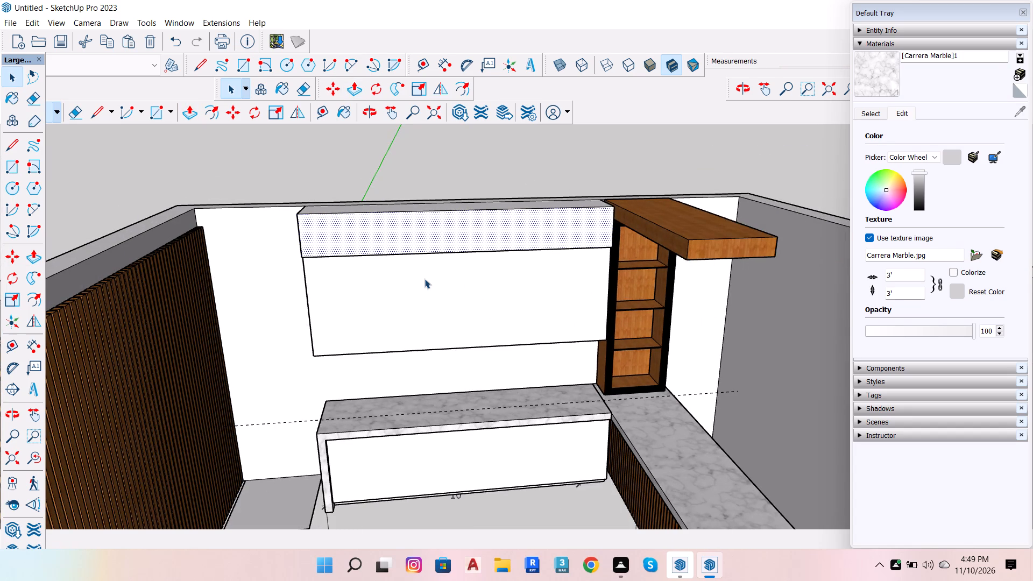
scroll(611, 205, "up", 5)
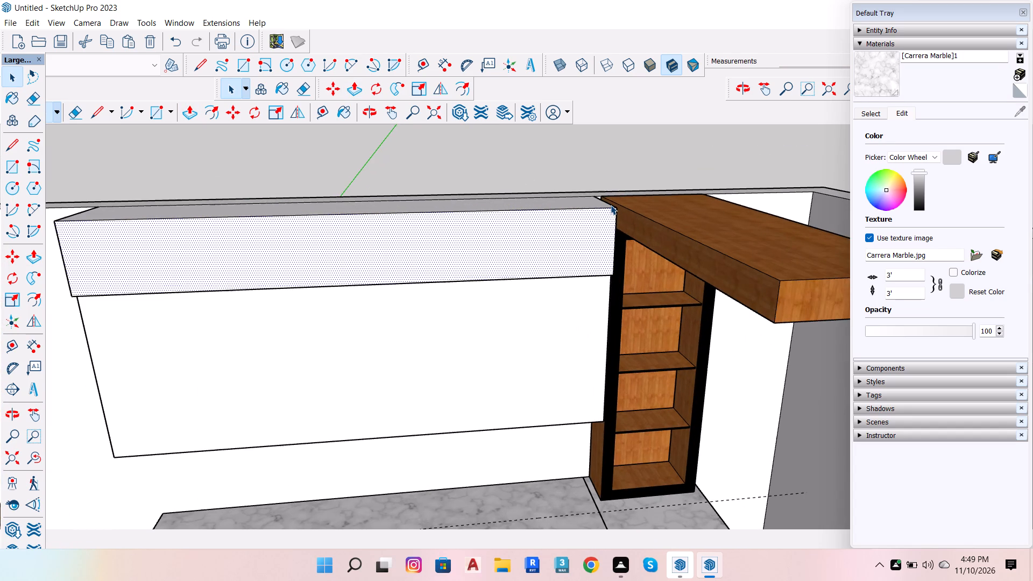
key("o")
left_click_drag(603, 167, 606, 0)
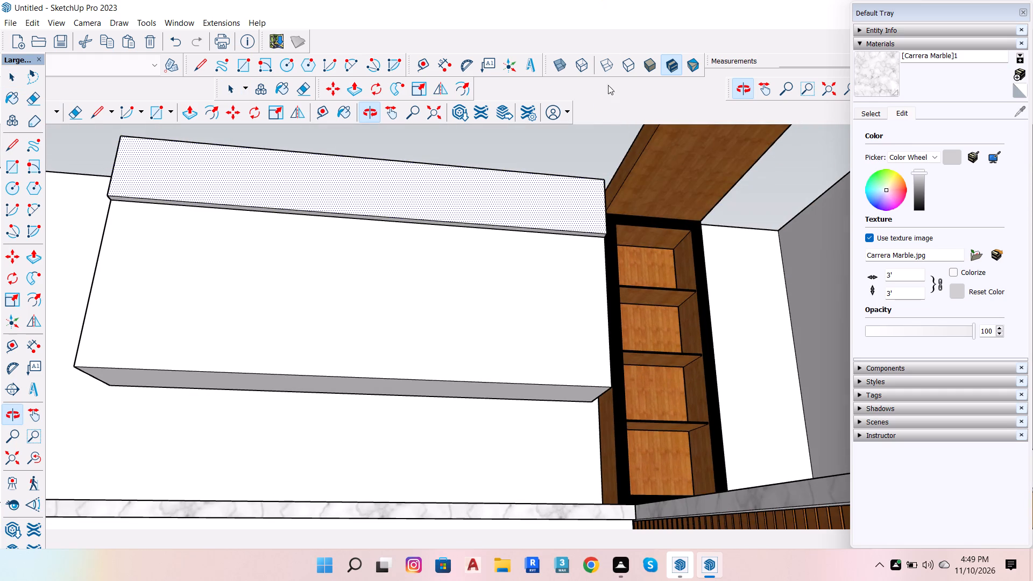
key("space")
left_click(552, 152)
scroll(525, 230, "up", 7)
left_click(525, 230)
scroll(525, 230, "up", 5)
scroll(499, 222, "down", 8)
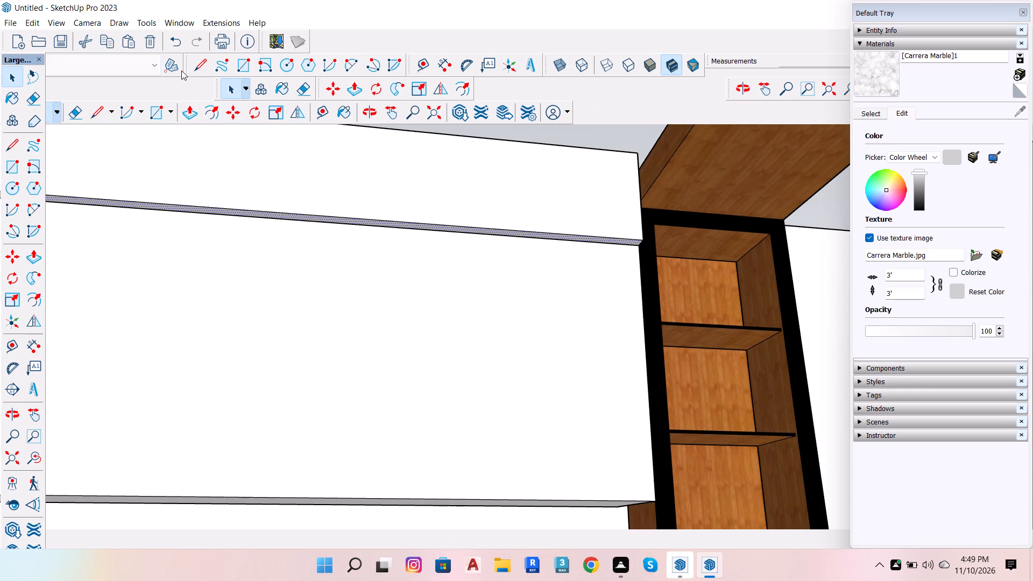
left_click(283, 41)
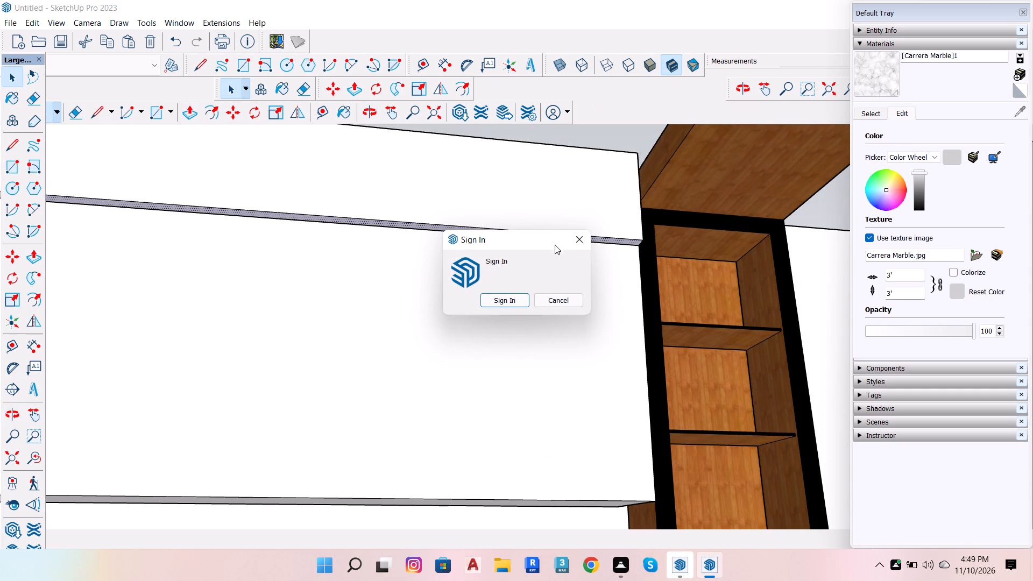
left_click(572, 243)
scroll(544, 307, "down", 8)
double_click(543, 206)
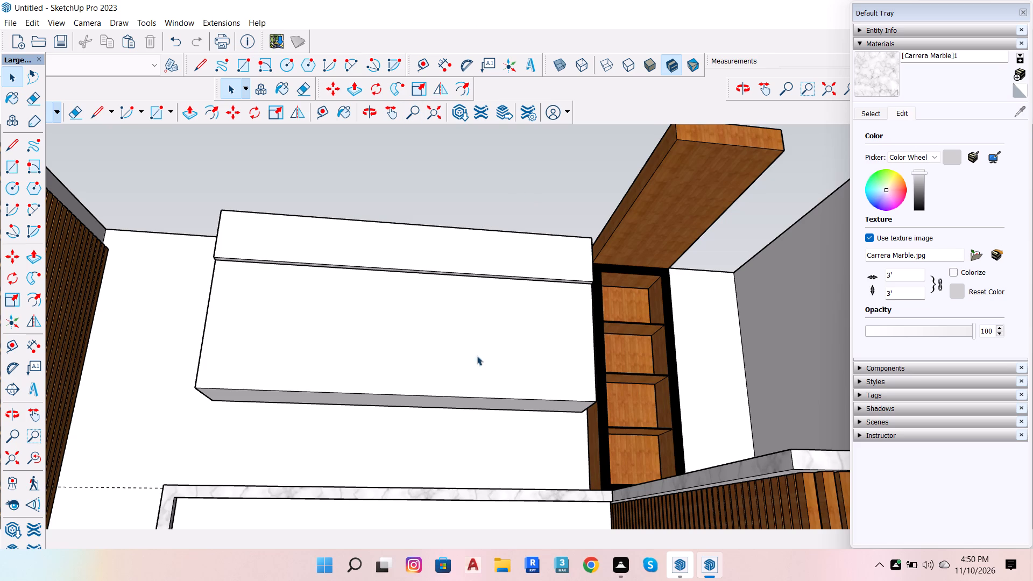
Close the Default Tray to free up the modelling area.
scroll(450, 336, "up", 6)
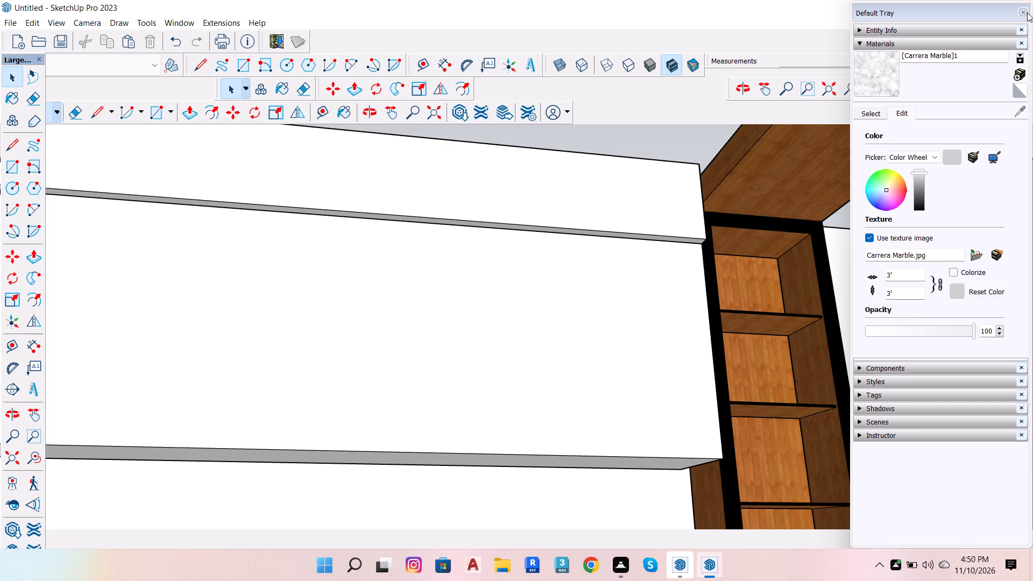
left_click(1024, 12)
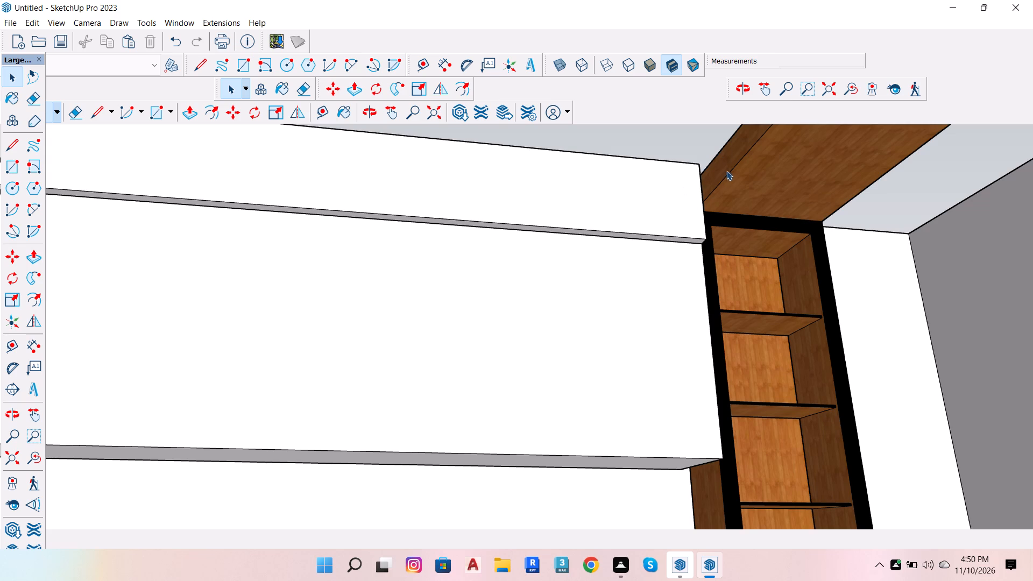
Copy the wall cabinet front's side edge across to its opposite edge, 9' 11" away, with /7 to divide the face into seven equal panels.
scroll(697, 215, "down", 5)
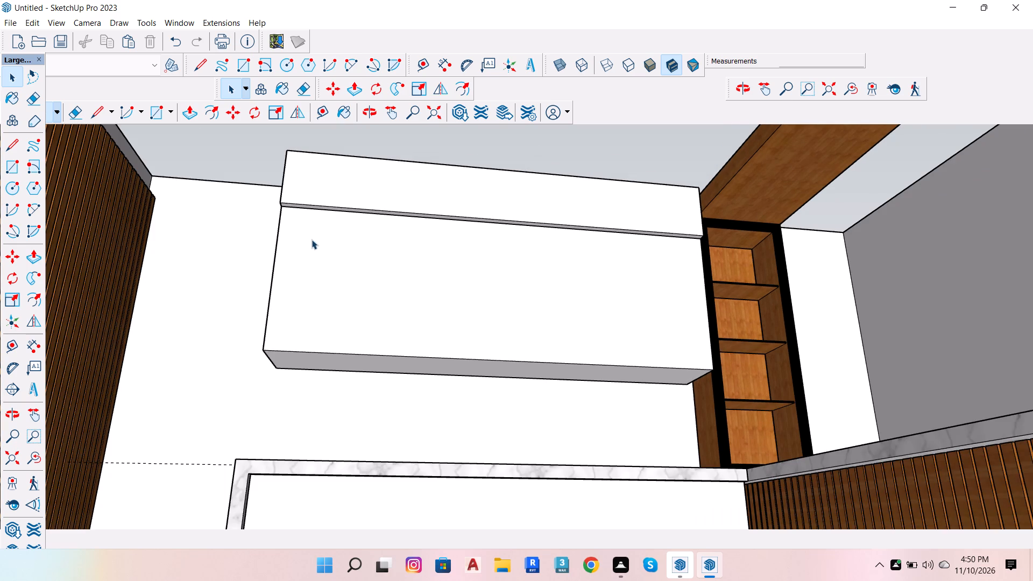
scroll(312, 242, "up", 3)
left_click(263, 281)
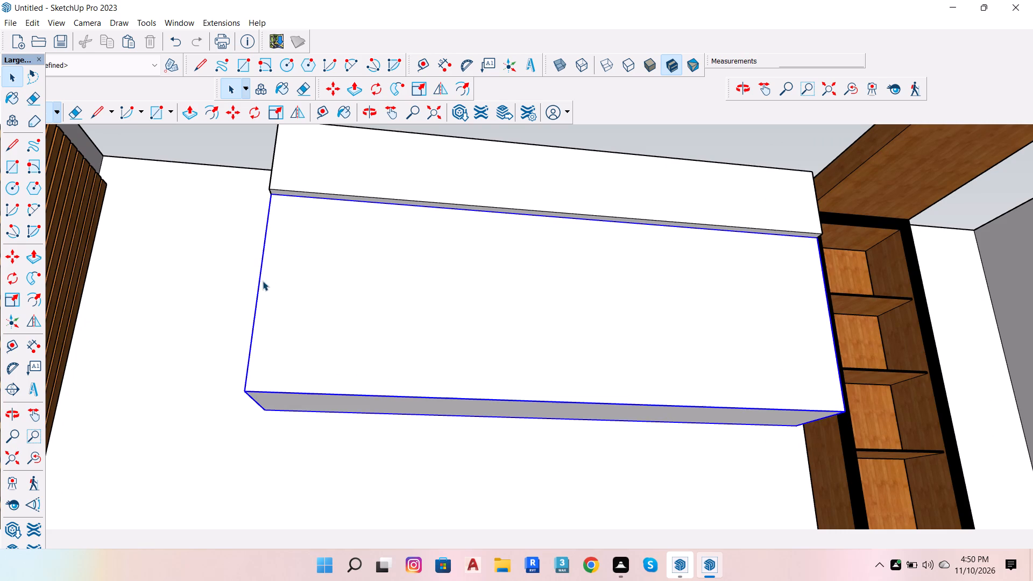
double_click(268, 280)
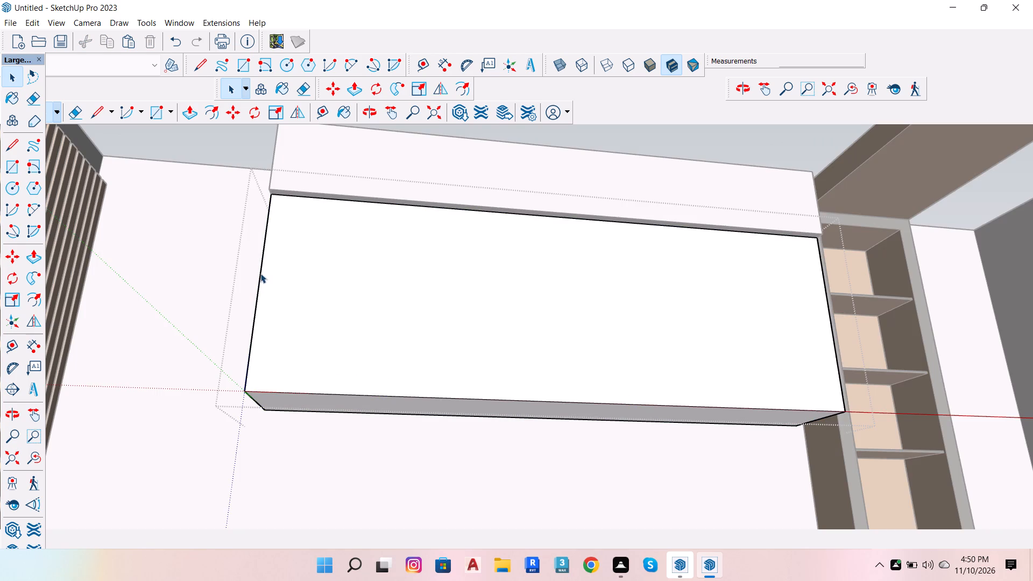
left_click(260, 273)
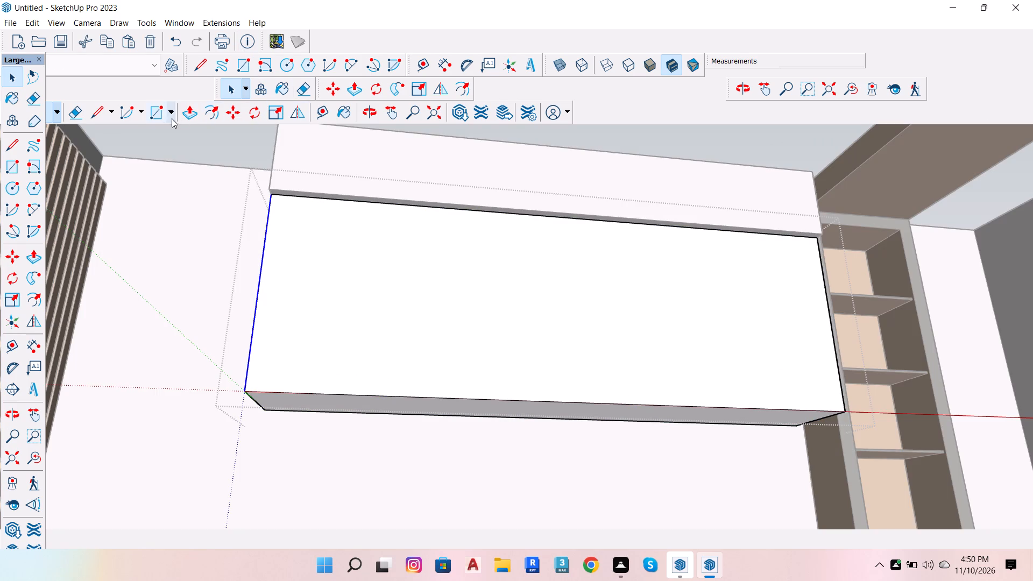
left_click(231, 108)
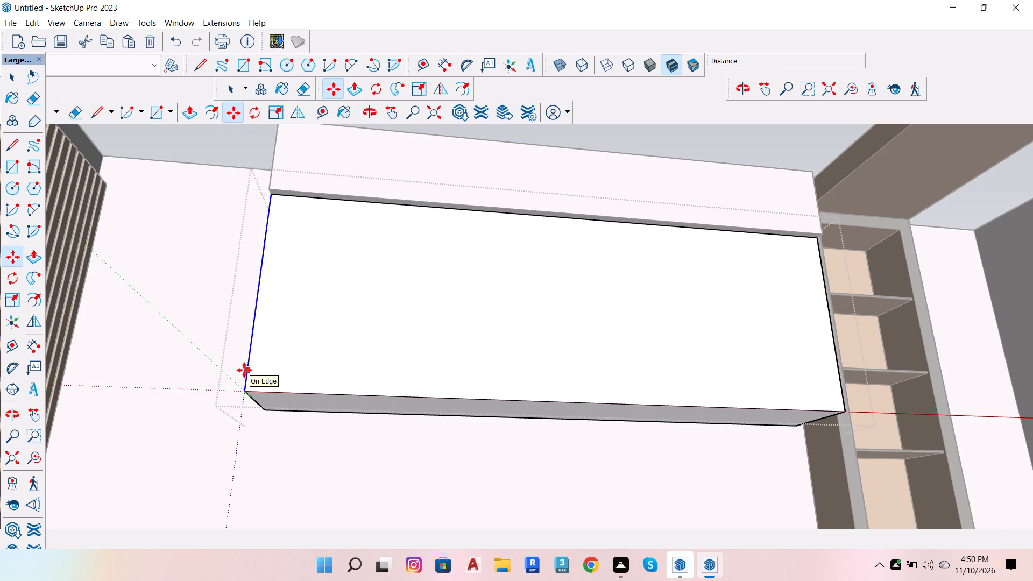
left_click(244, 370)
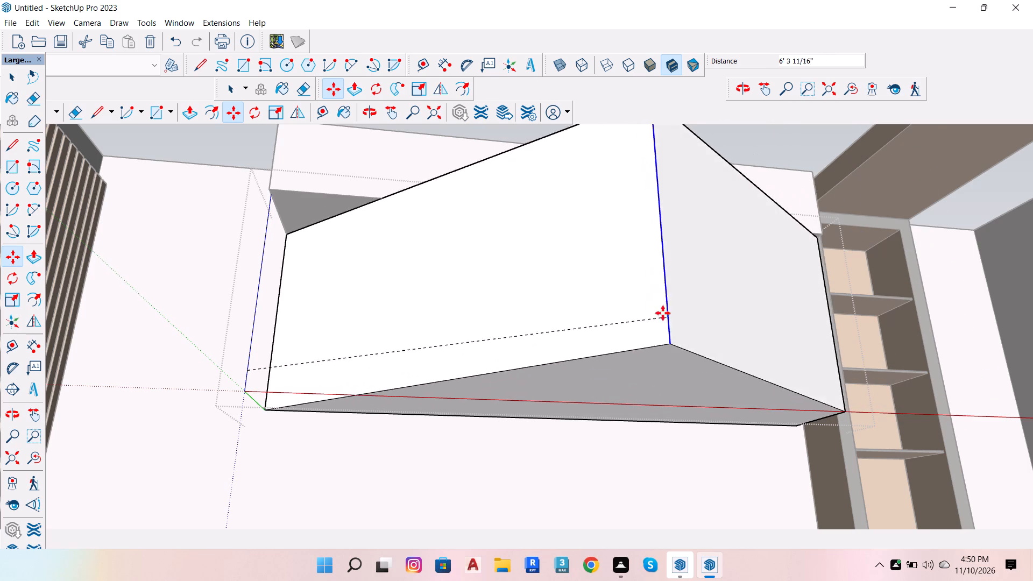
scroll(574, 329, "down", 6)
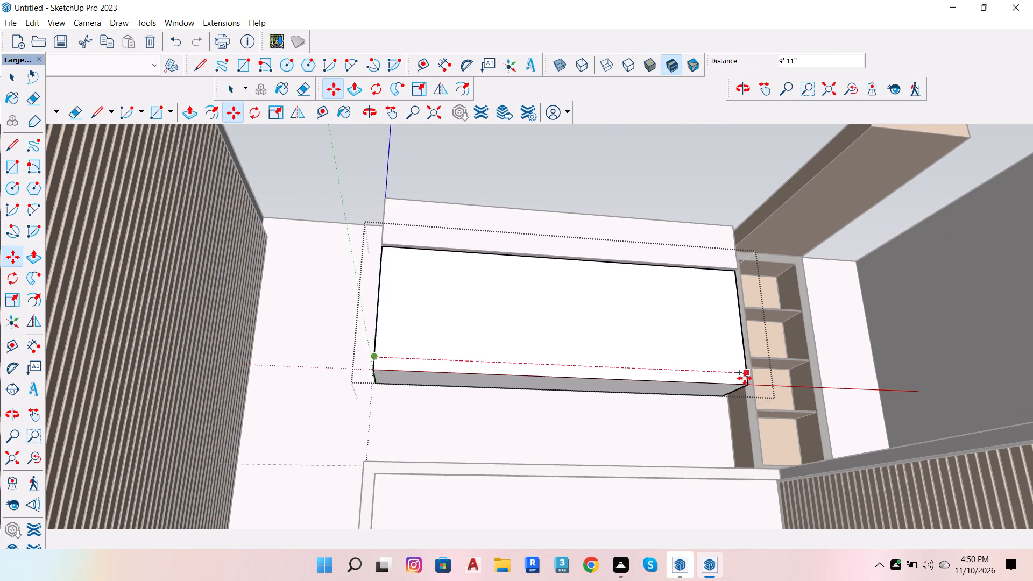
scroll(740, 369, "up", 5)
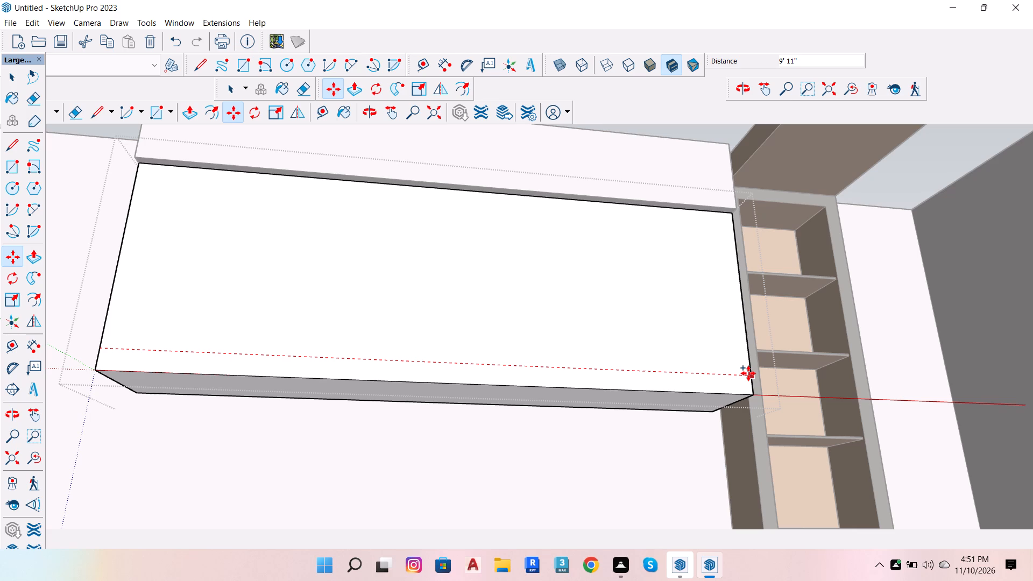
left_click(748, 373)
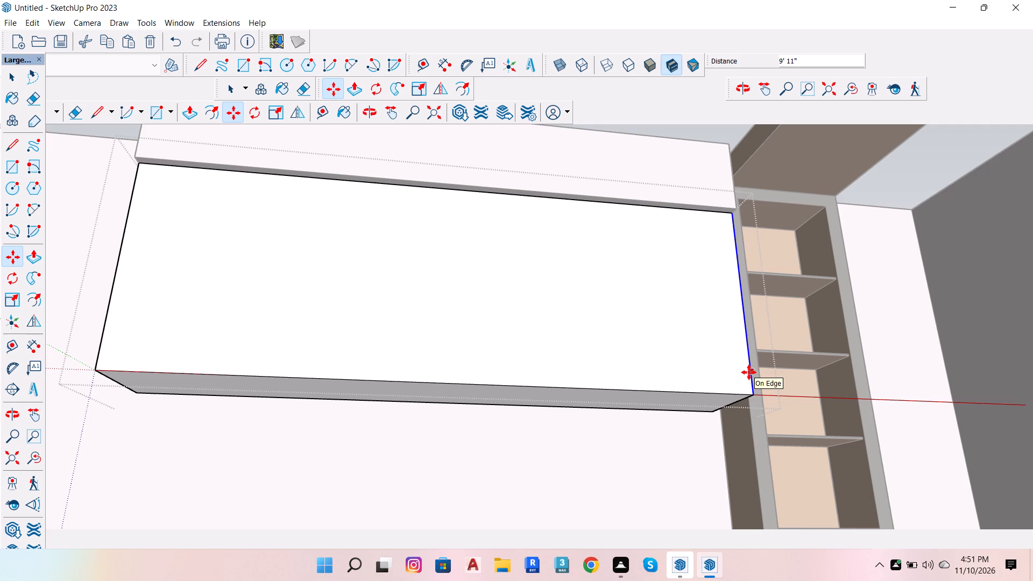
type("/7")
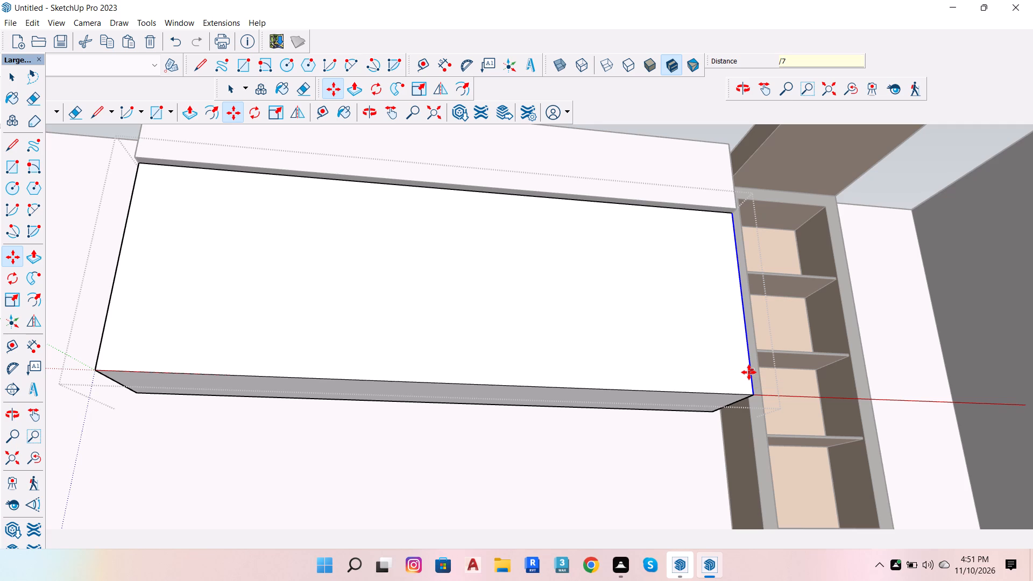
key("Return")
key("space")
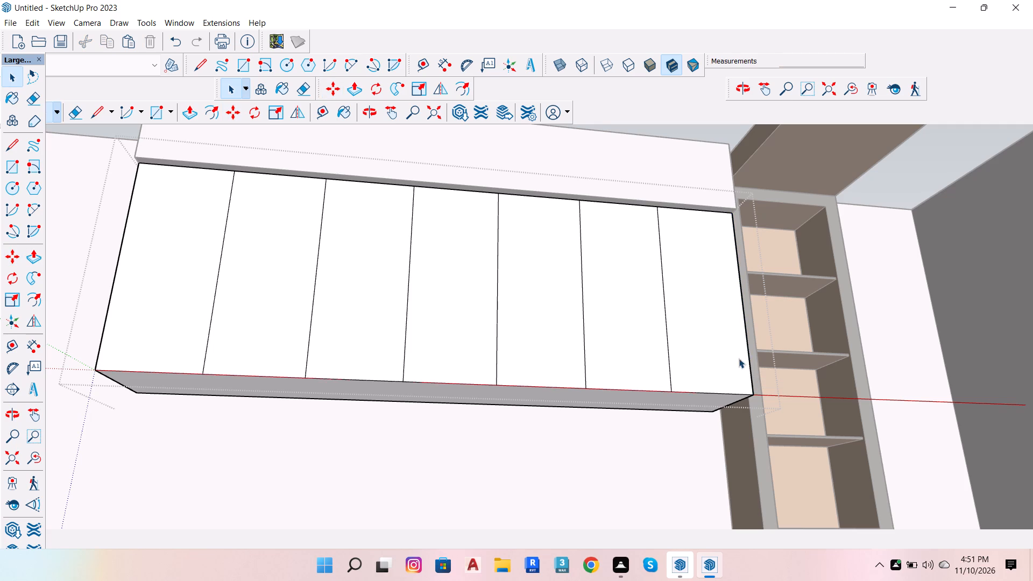
Select all six vertical division lines on the wall cabinet front and copy them 0.3" toward the open shelving unit.
scroll(561, 398, "down", 7)
scroll(574, 315, "up", 7)
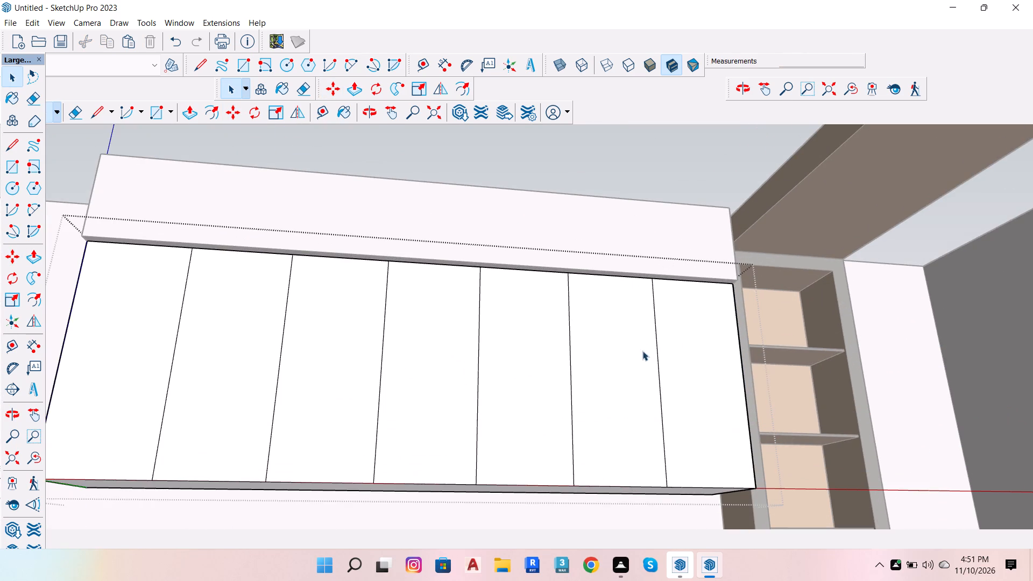
scroll(640, 384, "down", 7)
scroll(394, 379, "up", 5)
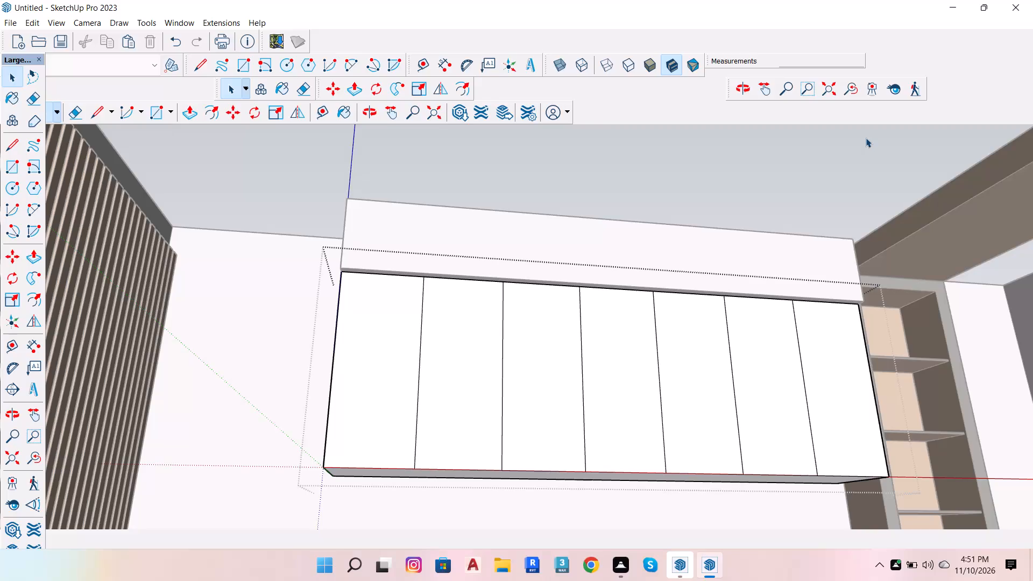
scroll(720, 393, "up", 3)
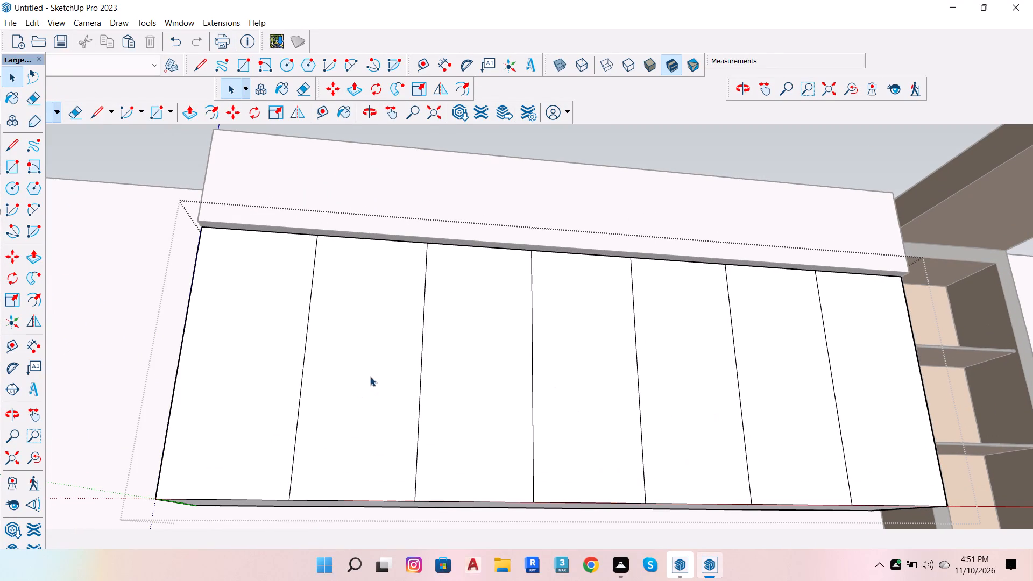
left_click(305, 350)
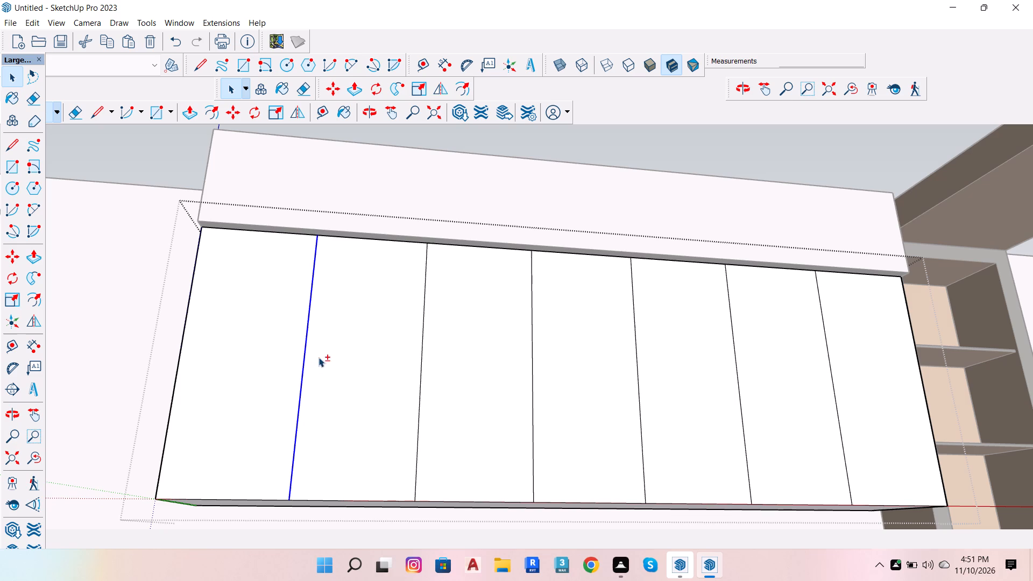
left_click(421, 407, "shift")
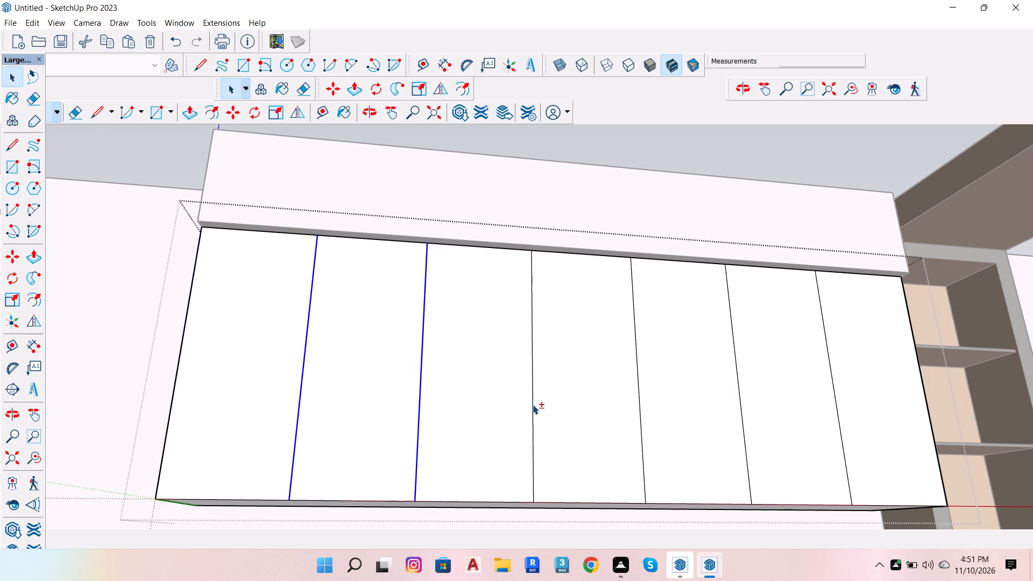
left_click(533, 405, "shift")
left_click(642, 455, "shift")
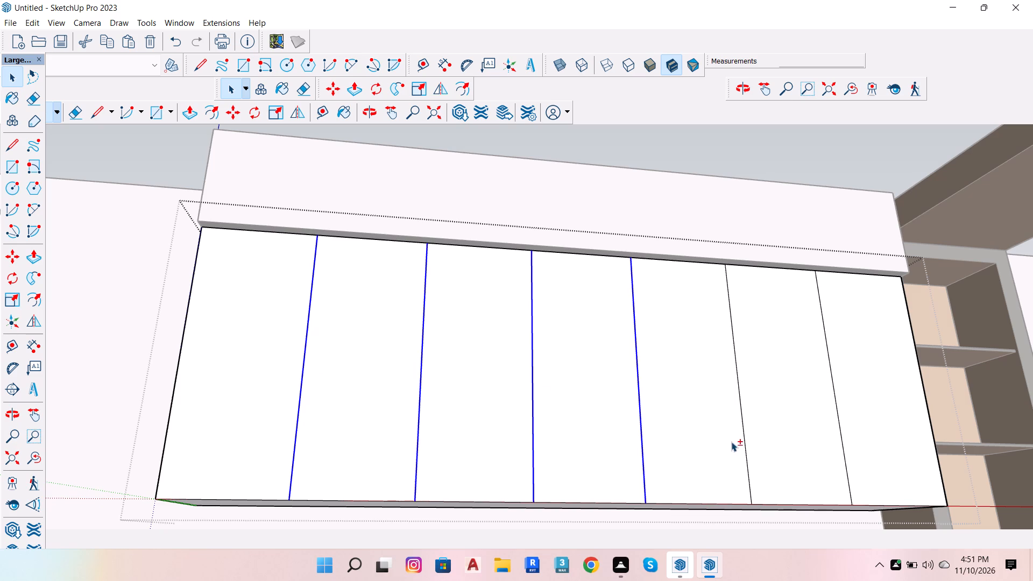
left_click(747, 434, "shift")
left_click(747, 443, "shift")
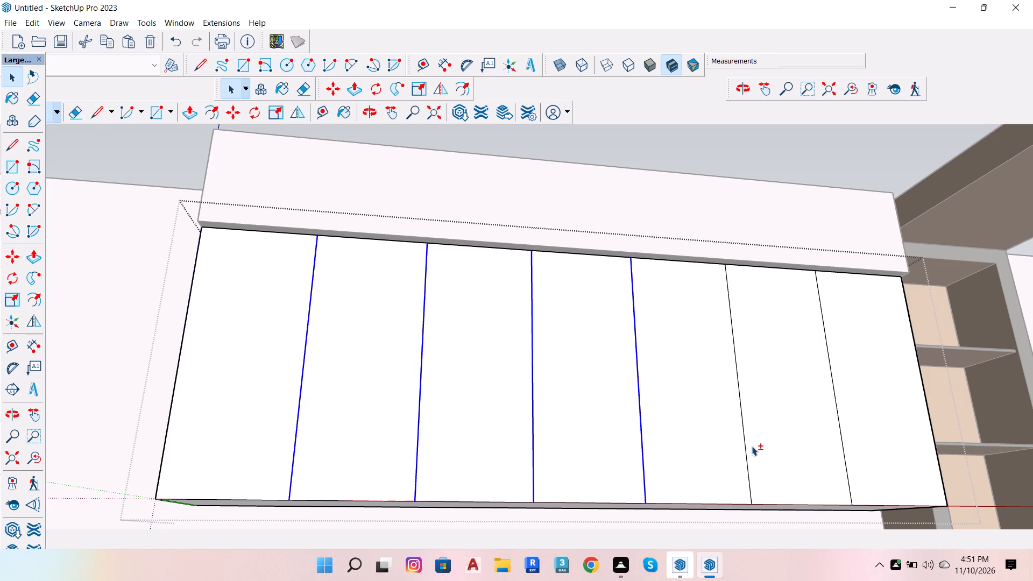
left_click(748, 448, "shift")
left_click(747, 454, "shift")
left_click(783, 448, "shift")
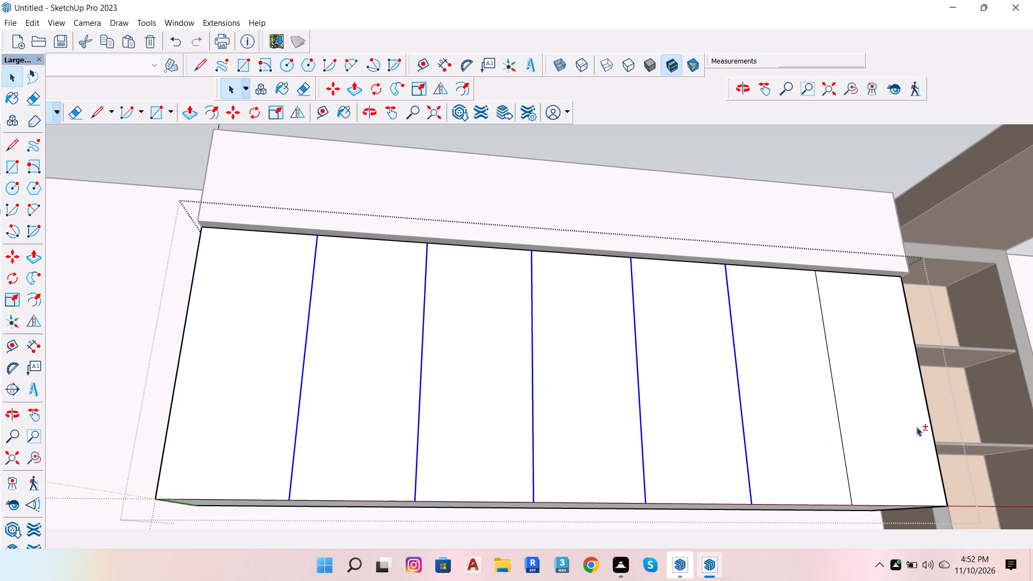
left_click(845, 460, "shift")
scroll(861, 503, "up", 4)
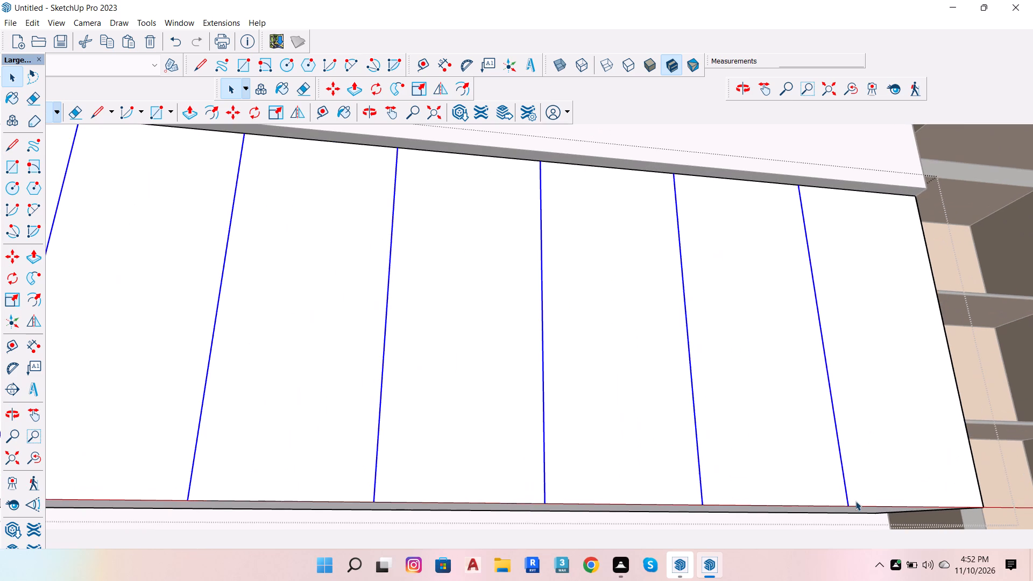
key("m")
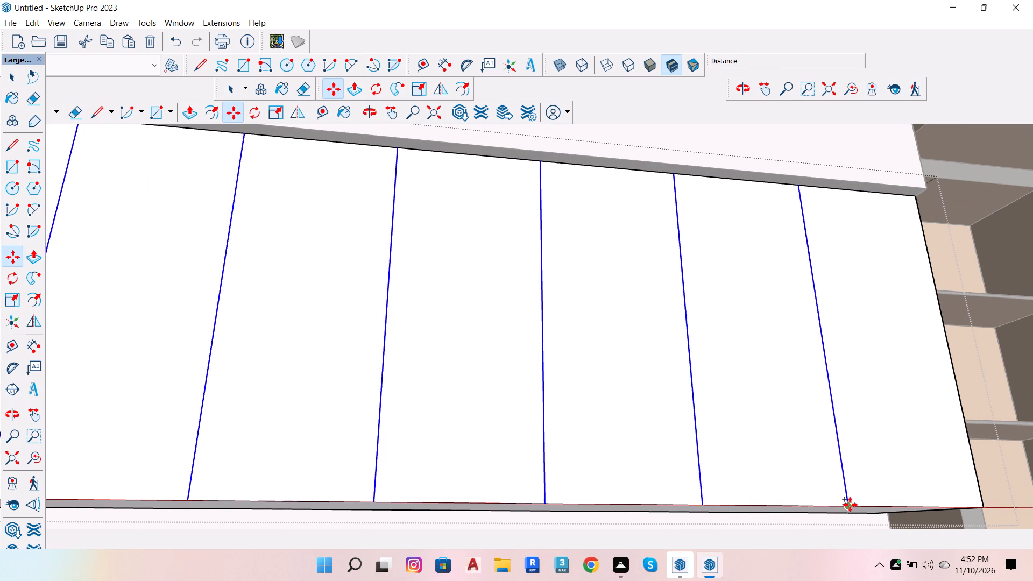
left_click(850, 505)
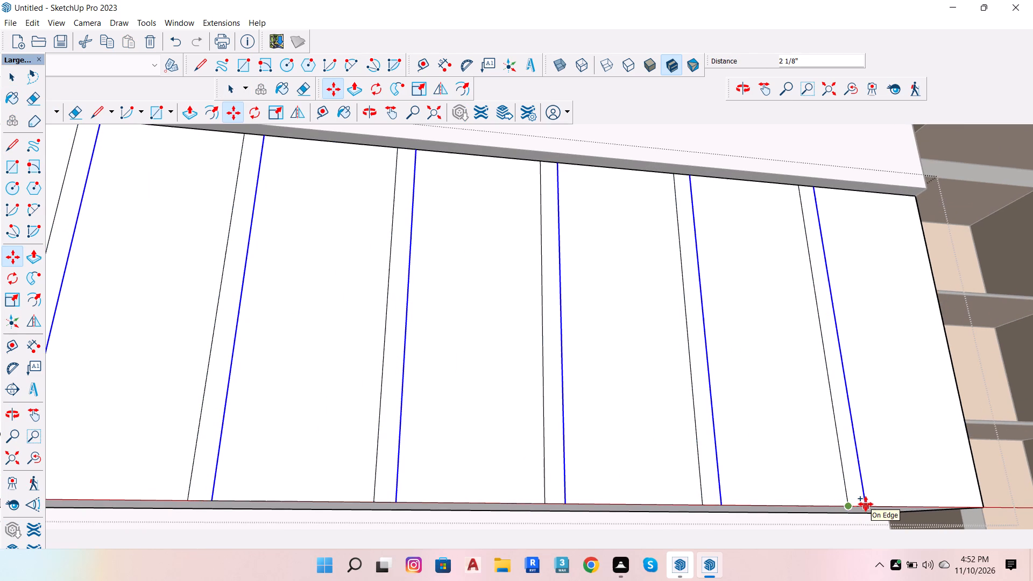
type(".3")
key("Return")
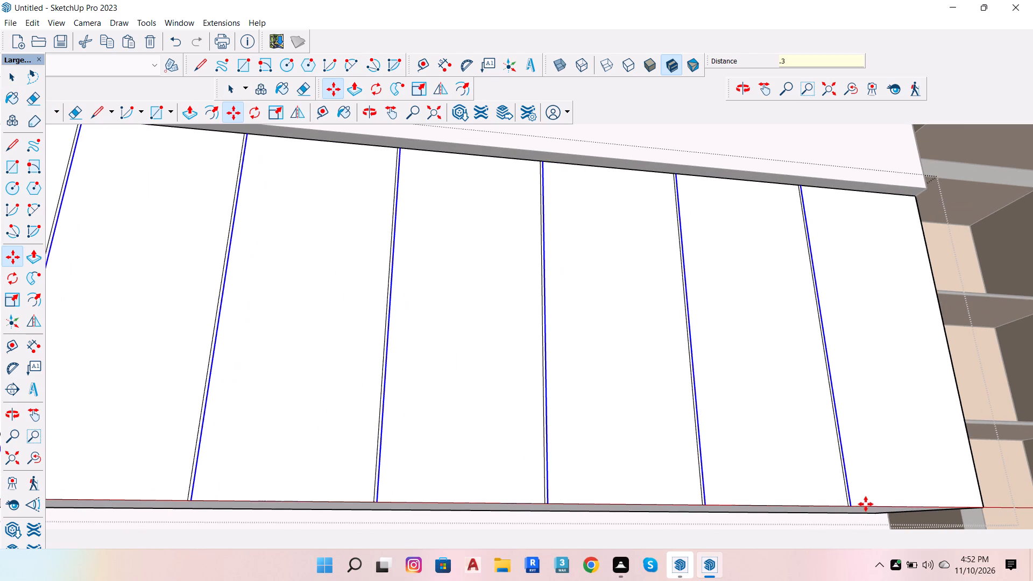
Copy the six offset lines 0.6" back away from the shelving unit, to the other side of the original divisions.
scroll(862, 513, "up", 6)
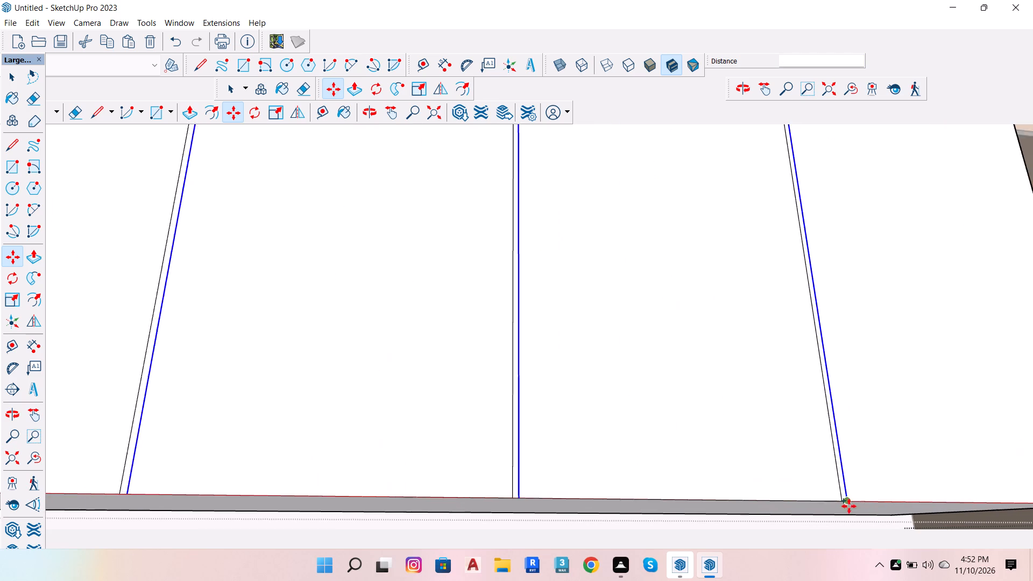
scroll(849, 506, "up", 2)
left_click(849, 501)
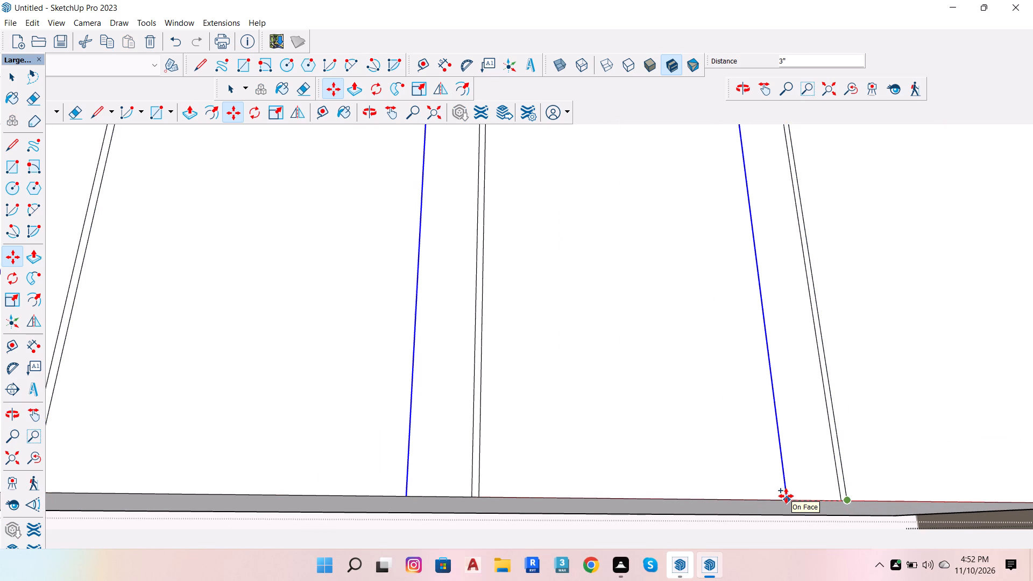
type(".6")
key("Return")
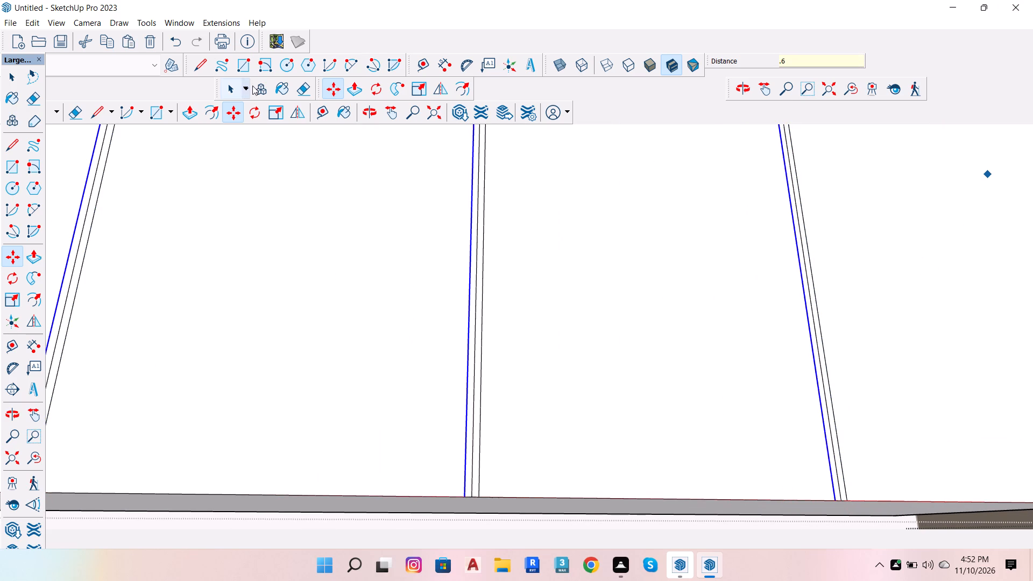
Erase the centre line from each of the four divisions nearest the shelving unit, keeping the two outer lines of each gap.
left_click(302, 89)
scroll(972, 457, "up", 7)
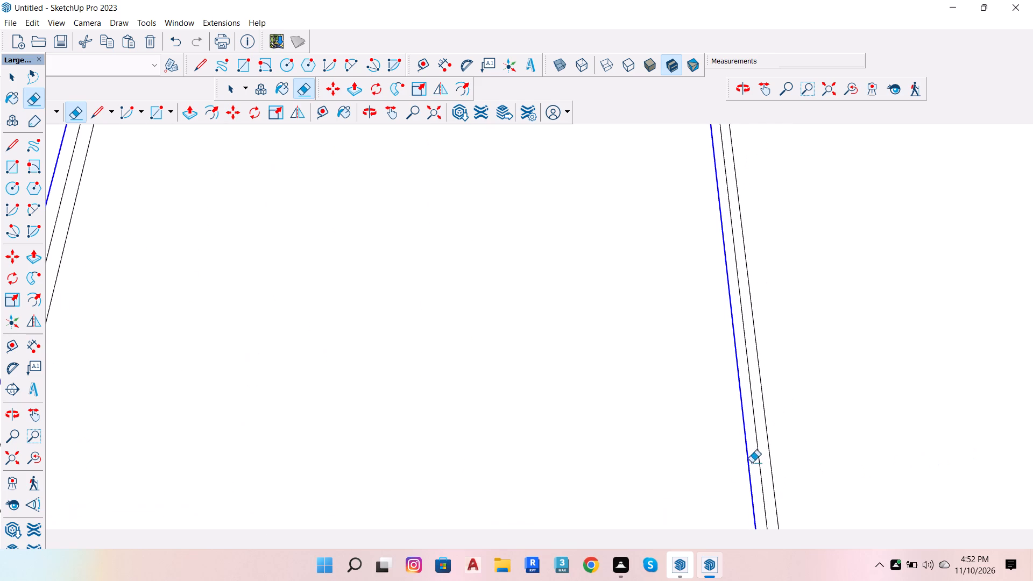
left_click_drag(762, 454, 757, 455)
scroll(968, 399, "down", 14)
scroll(682, 449, "up", 6)
left_click(688, 423)
scroll(779, 401, "down", 7)
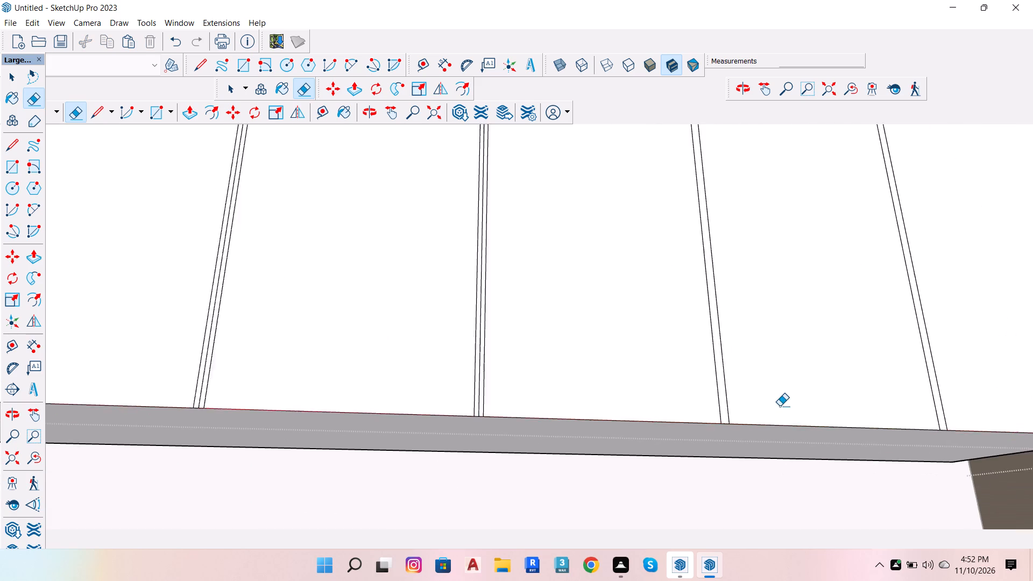
scroll(520, 401, "up", 12)
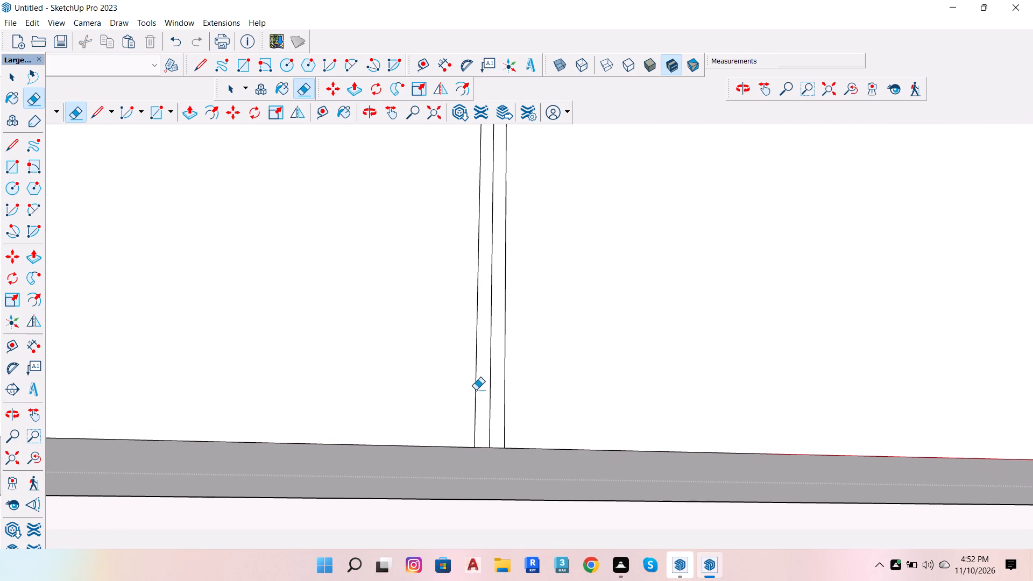
left_click_drag(487, 393, 491, 399)
scroll(773, 350, "down", 14)
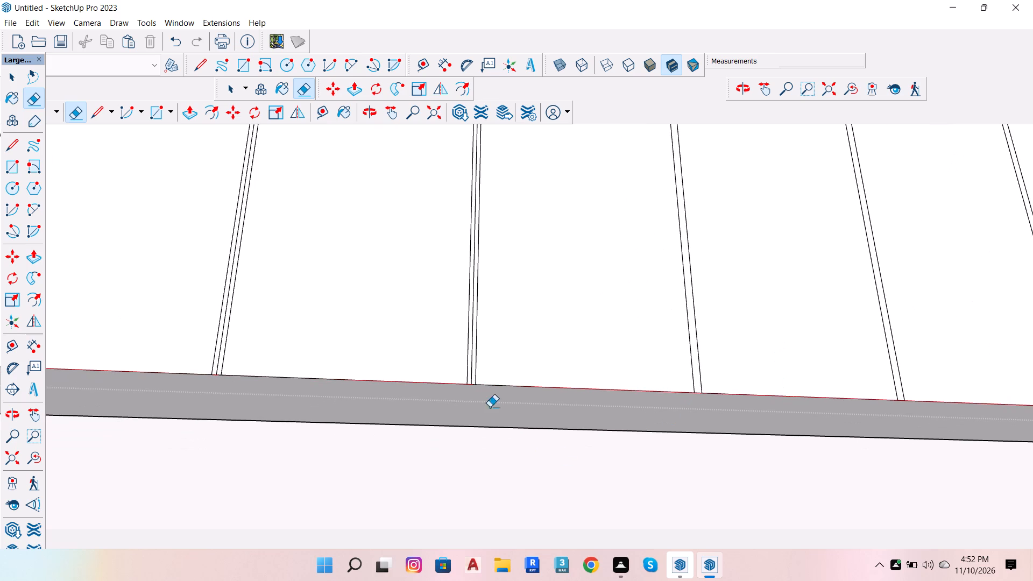
scroll(480, 393, "up", 12)
left_click_drag(470, 359, 483, 363)
Erase the centre line from the remaining two divisions at the cabinet end farthest from the shelving unit.
scroll(661, 309, "down", 7)
scroll(702, 375, "down", 7)
scroll(671, 427, "down", 7)
scroll(565, 375, "up", 12)
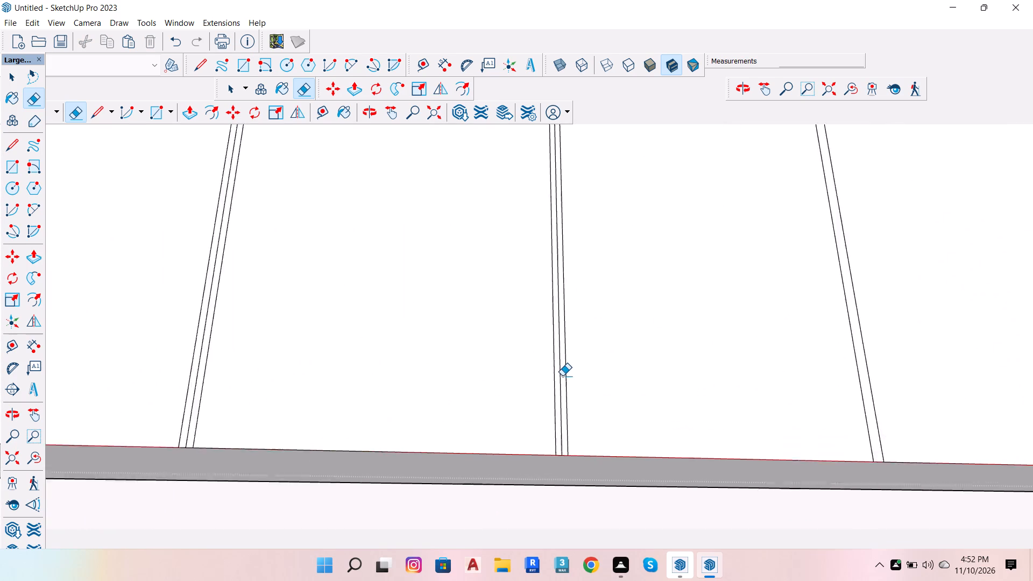
scroll(562, 376, "up", 2)
left_click(562, 372)
left_click(554, 365)
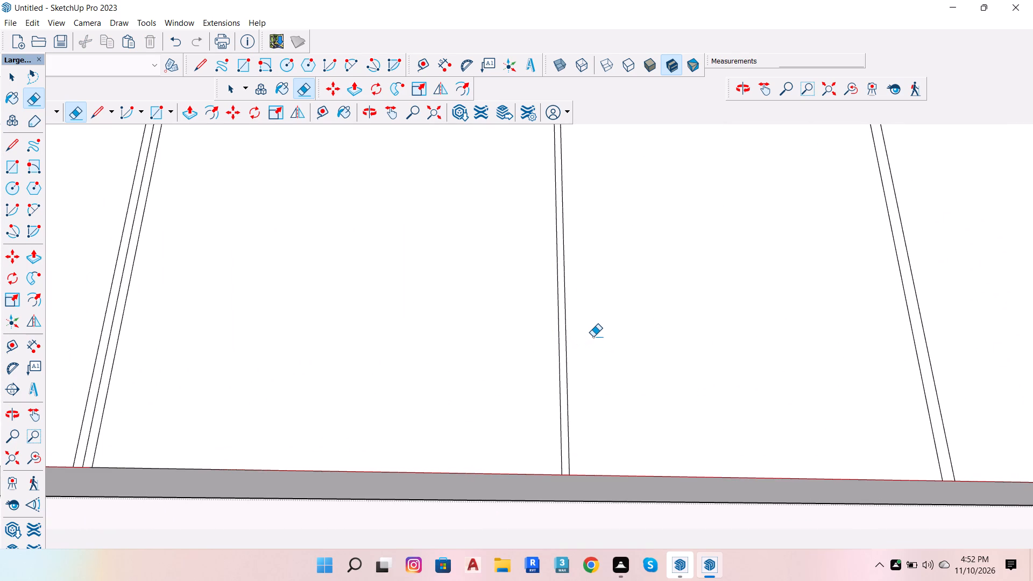
key("ctrl+z")
scroll(567, 365, "up", 7)
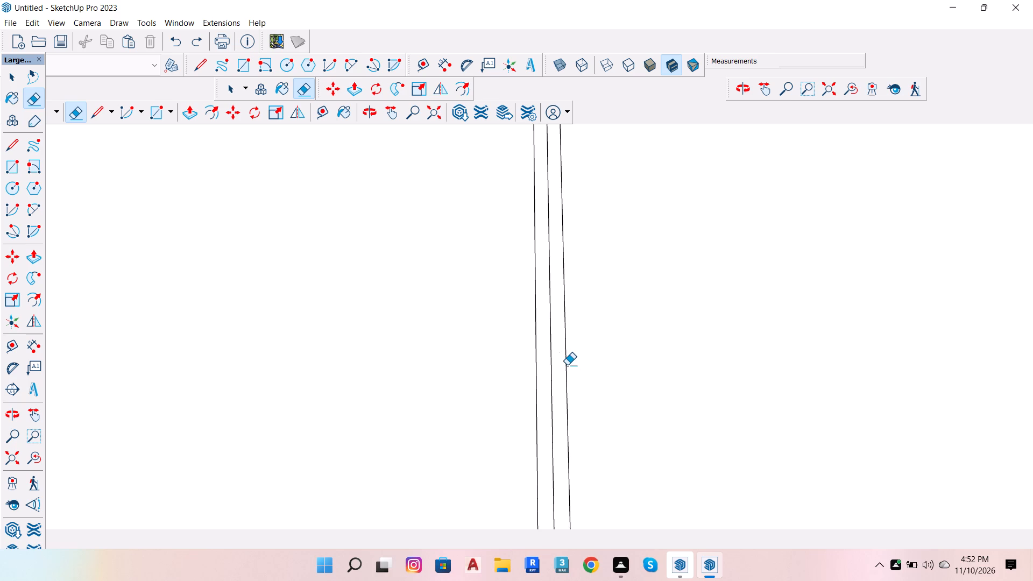
left_click_drag(546, 362, 551, 367)
scroll(649, 363, "down", 15)
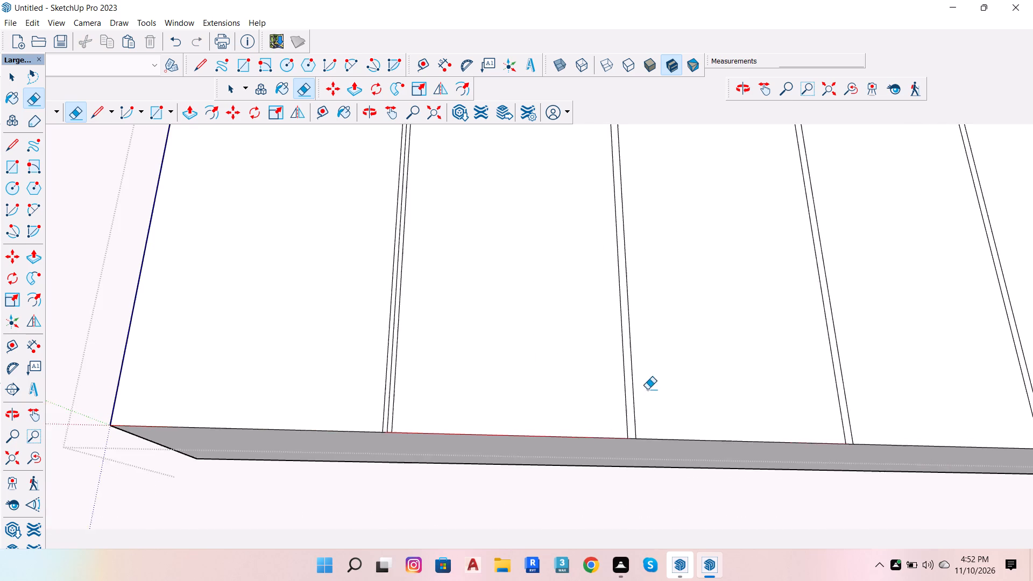
scroll(398, 408, "up", 14)
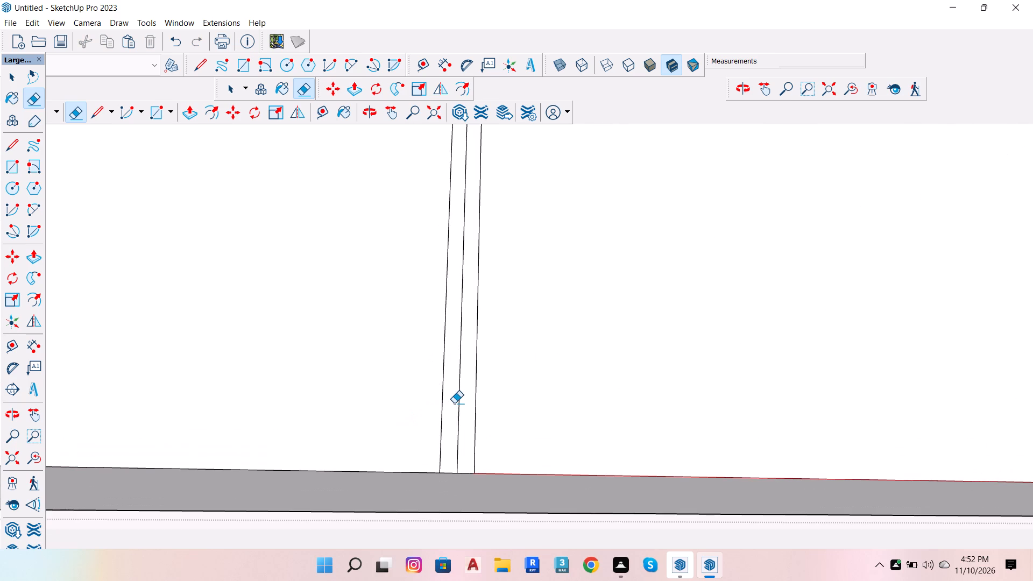
left_click(454, 403)
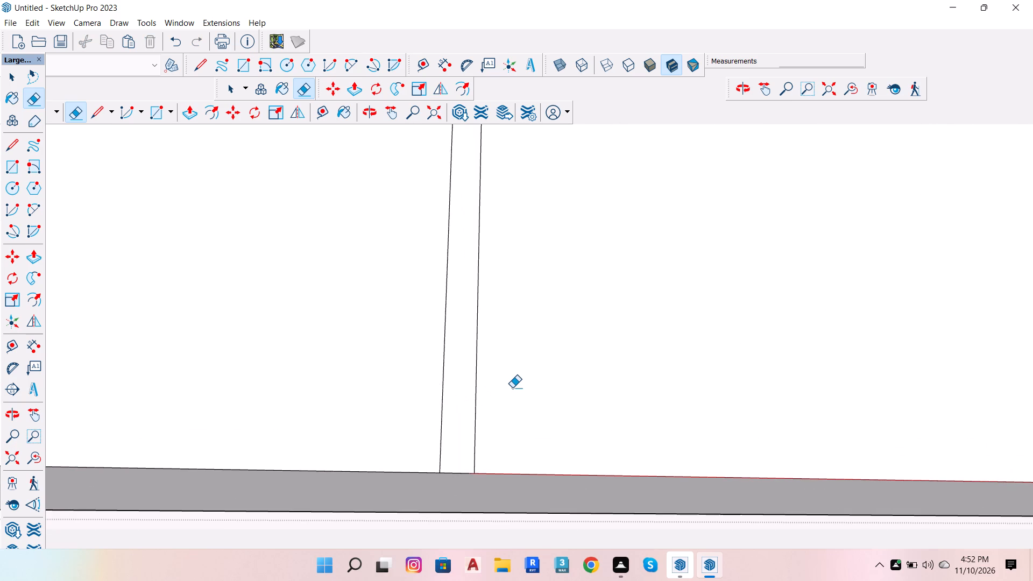
scroll(469, 442, "down", 8)
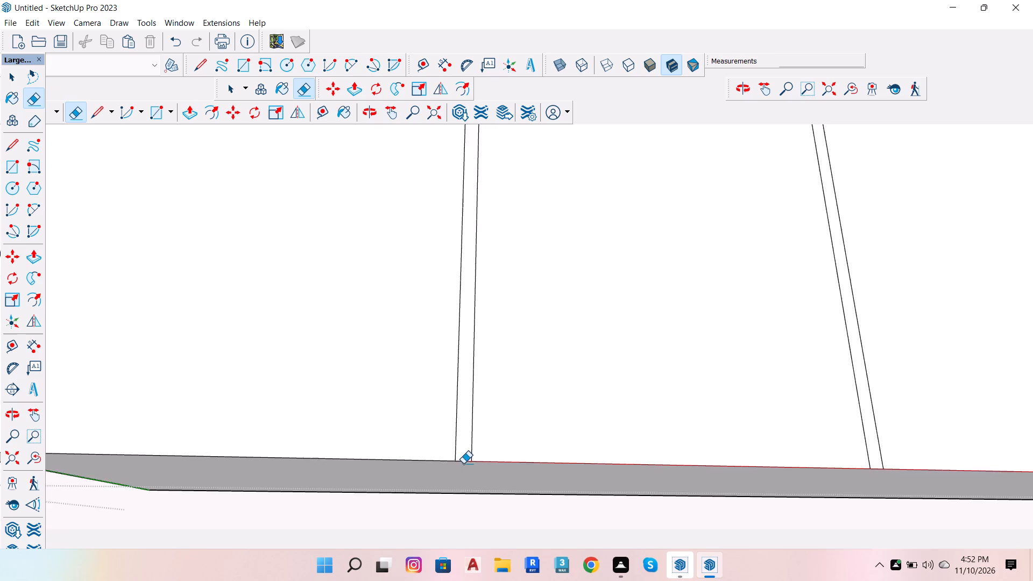
scroll(451, 473, "down", 6)
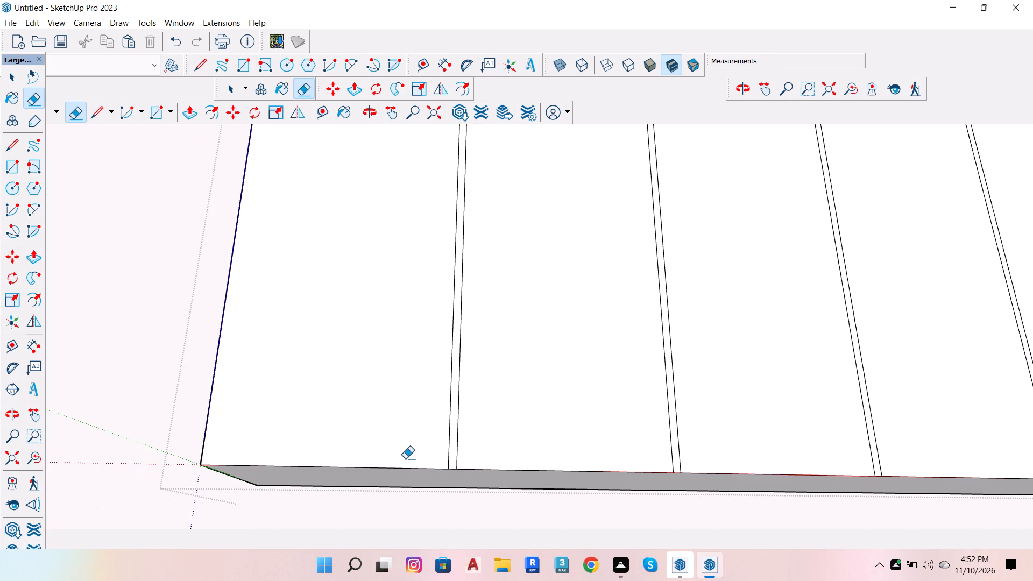
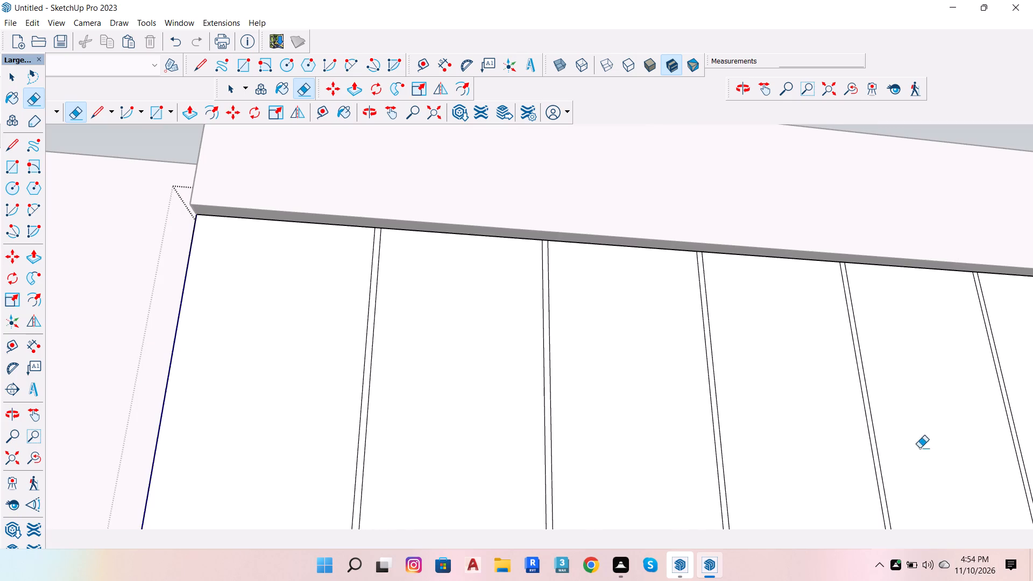
Open the plain band above the seven-panel cabinet front for editing and pull its front face outward by 1".
scroll(689, 461, "down", 8)
scroll(614, 256, "up", 7)
scroll(419, 351, "down", 6)
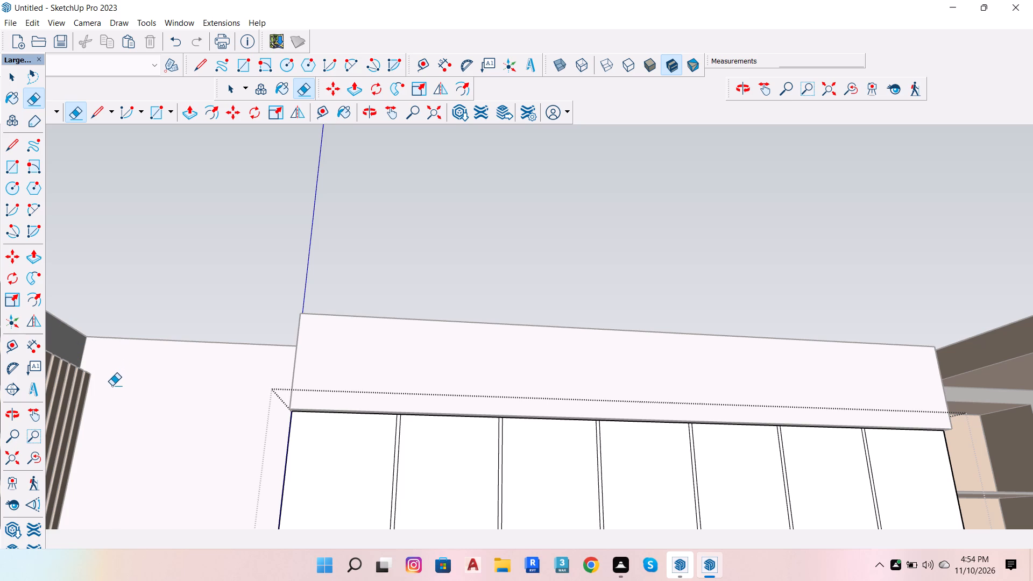
scroll(114, 420, "down", 7)
scroll(241, 437, "down", 6)
scroll(322, 430, "up", 7)
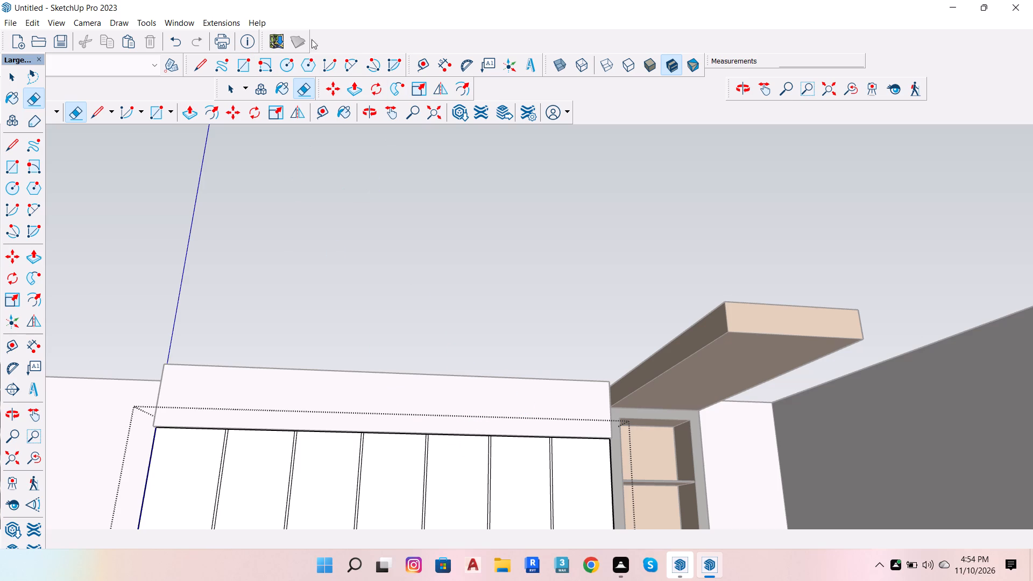
left_click(223, 89)
double_click(288, 408)
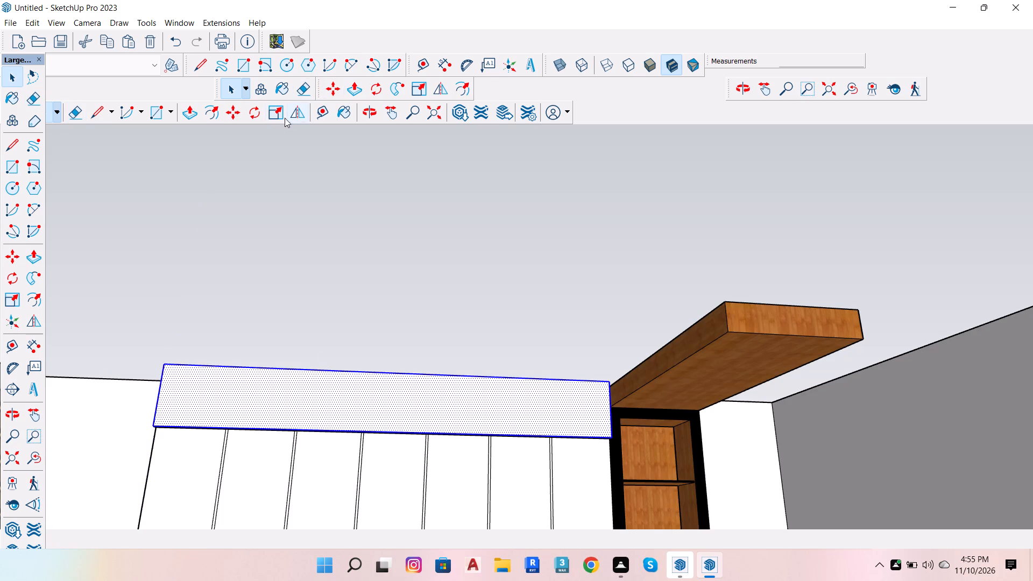
left_click(189, 113)
scroll(228, 409, "up", 2)
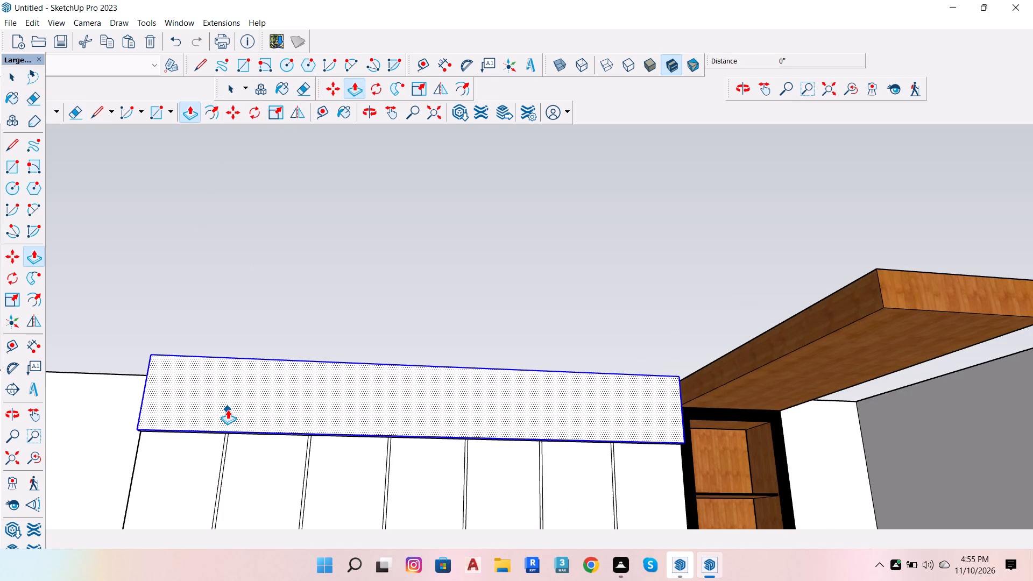
left_click(225, 399)
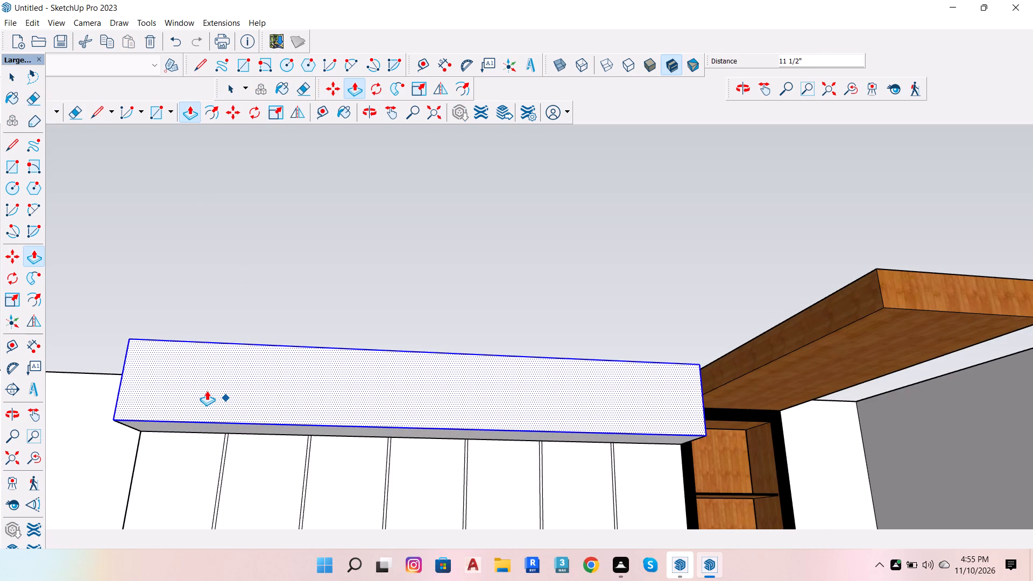
key("1")
key("Return")
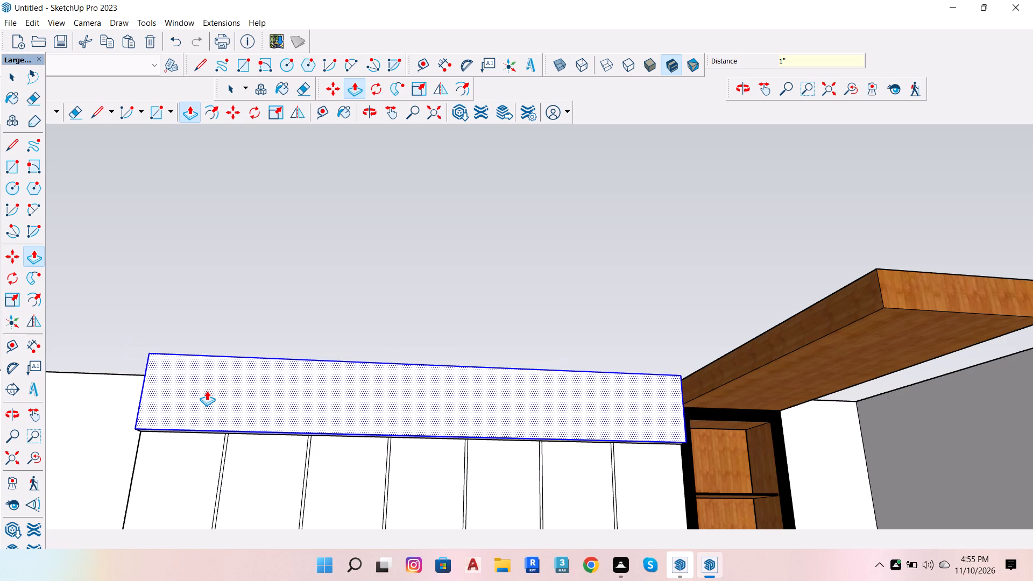
key("space")
Offset the outline of the band's front face inward to form an inner rectangle.
scroll(200, 431, "up", 5)
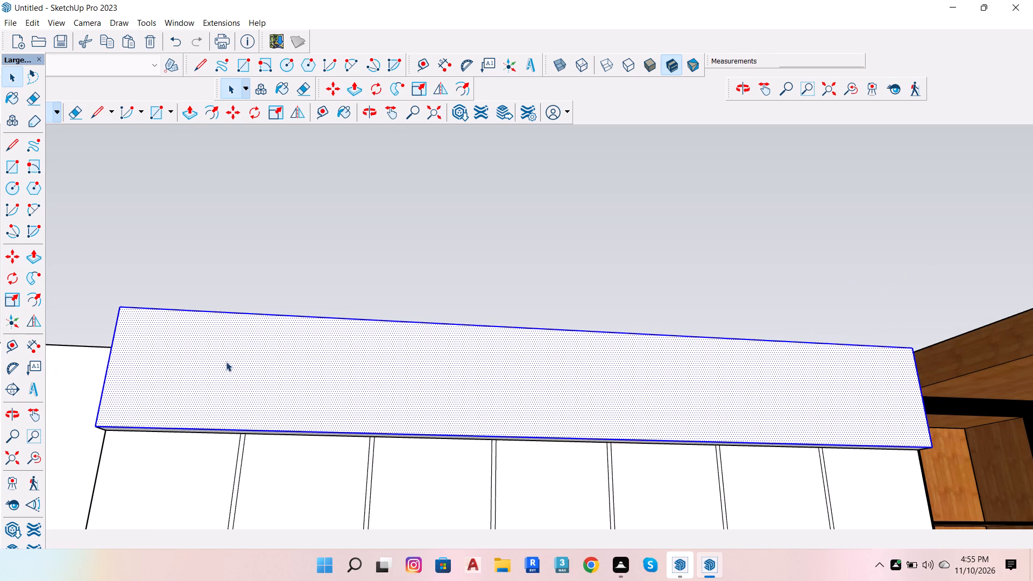
left_click(207, 114)
left_click(288, 313)
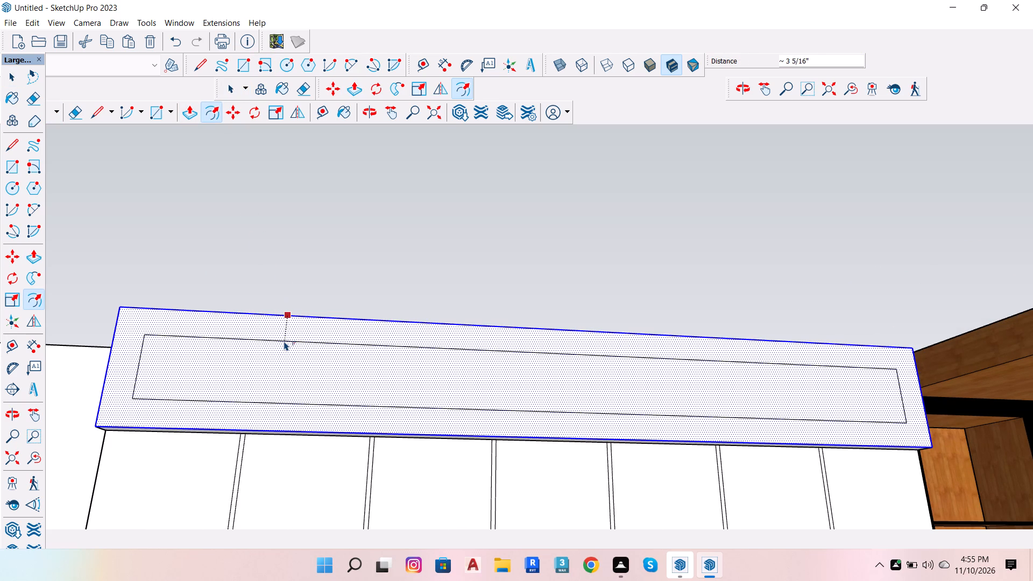
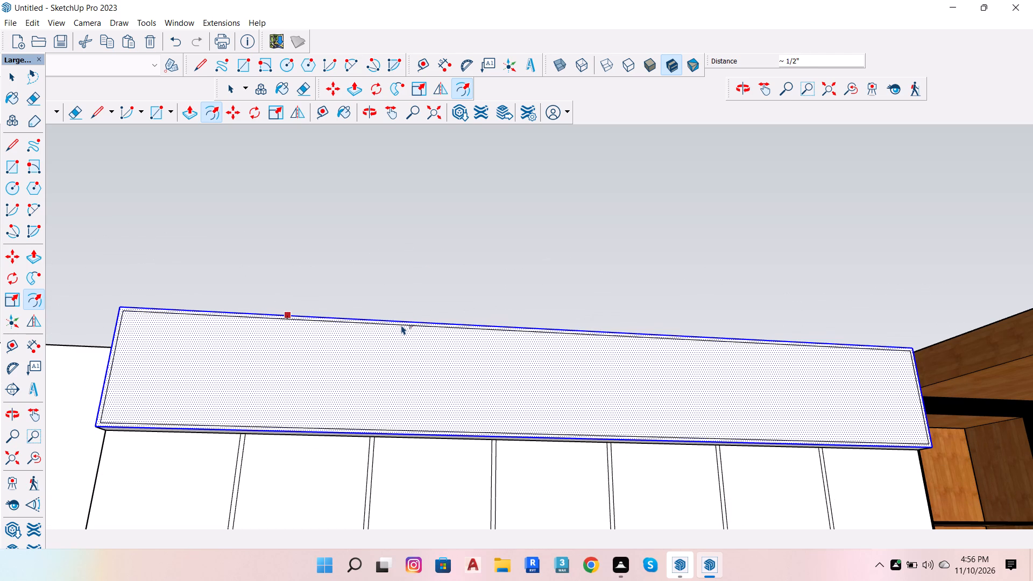
Set the inner rectangle's offset on the band's front face to 0.8".
type(".8")
key("Return")
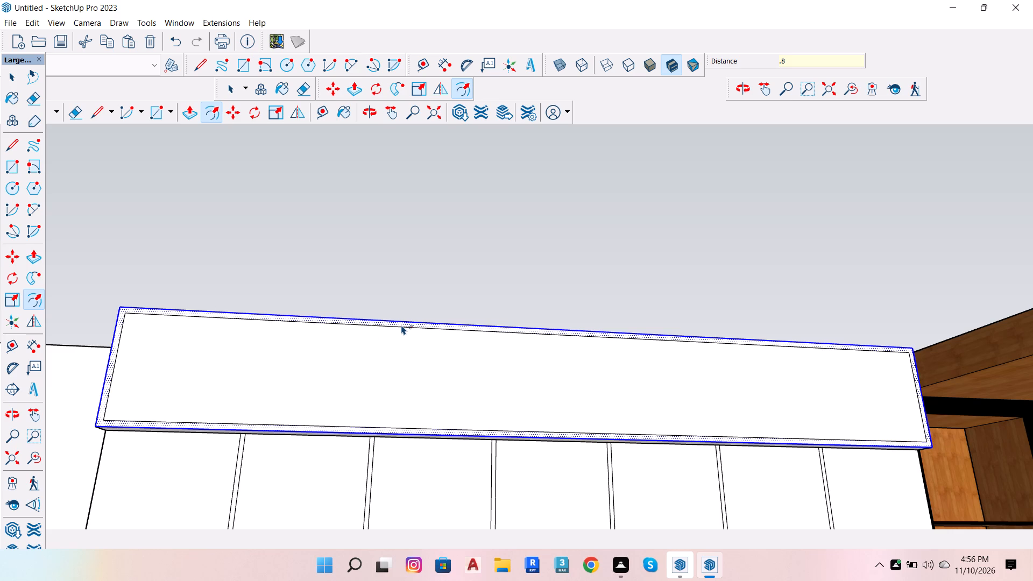
key("space")
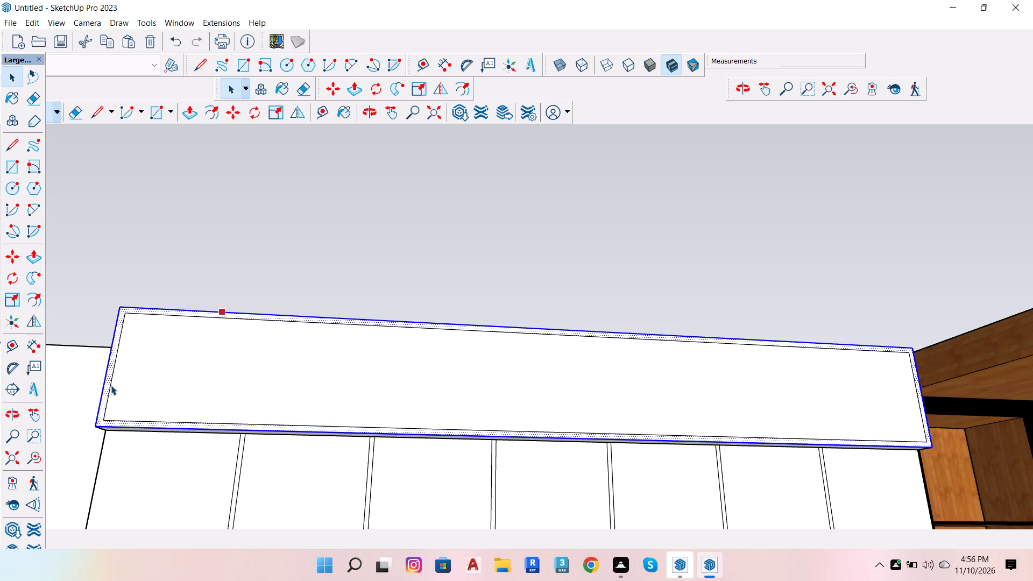
Copy the inner rectangle's left edge across to its right edge, dividing the band face into 7 equal sections.
left_click(111, 385)
key("m")
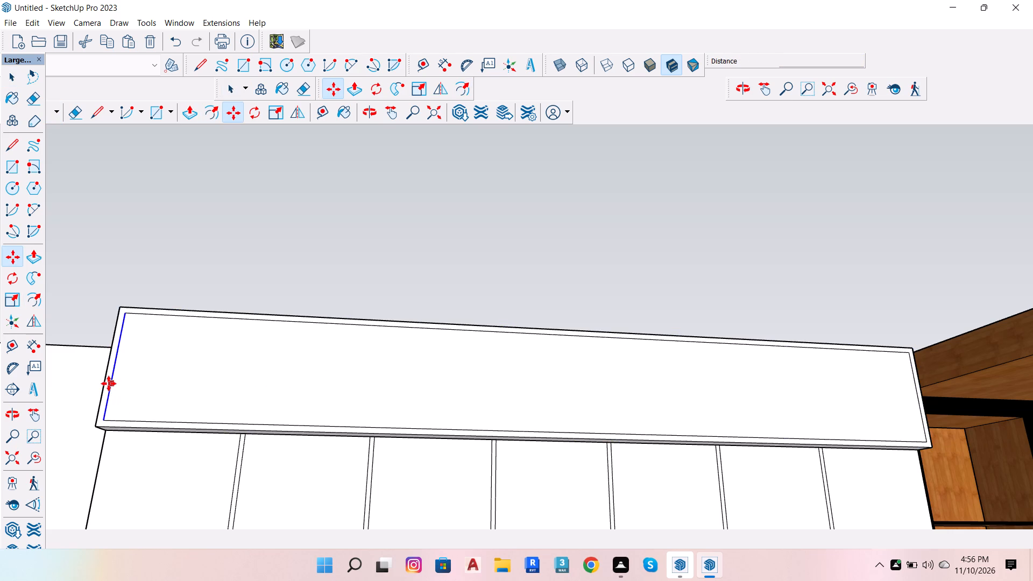
left_click(109, 384)
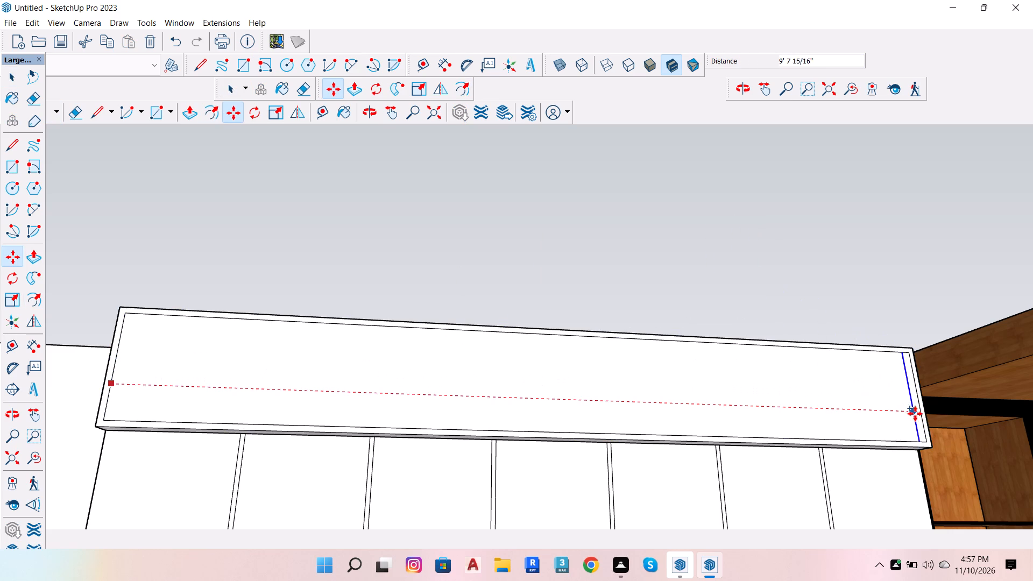
left_click(922, 411)
key("slash")
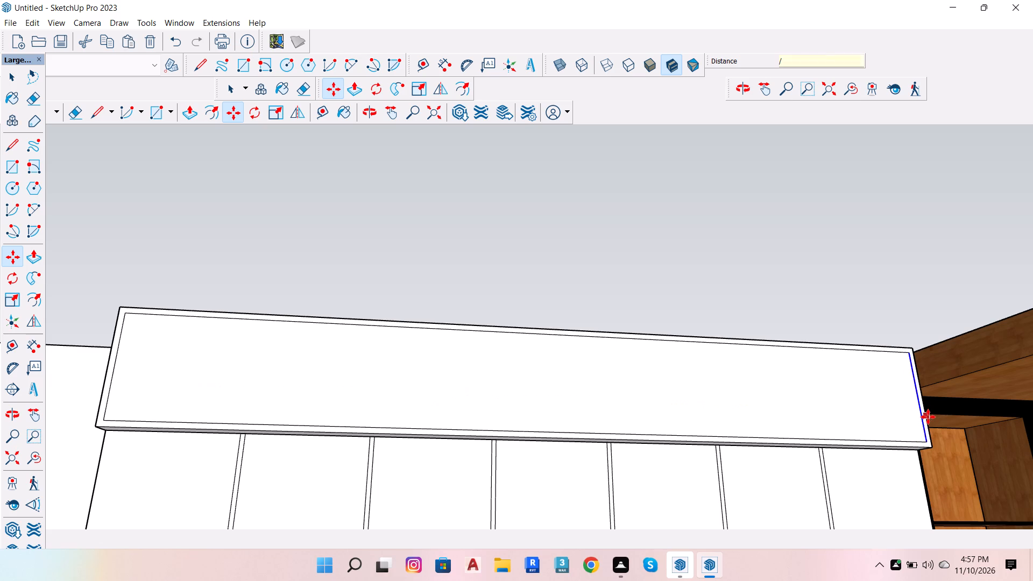
key("7")
key("Return")
key("space")
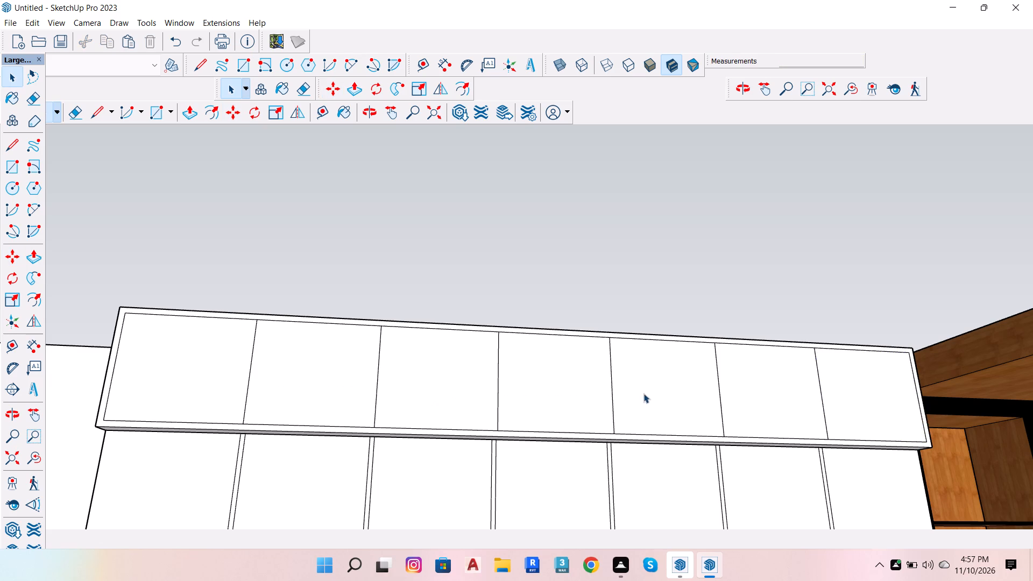
Select the rightmost vertical divider line on the band's front face.
scroll(639, 395, "down", 6)
scroll(409, 386, "up", 5)
key("space")
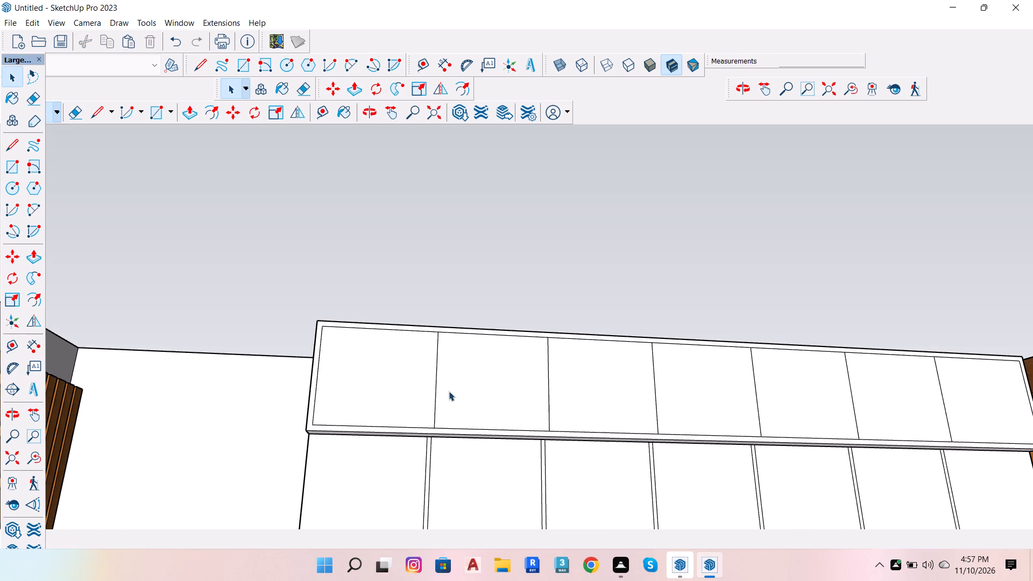
left_click(945, 418)
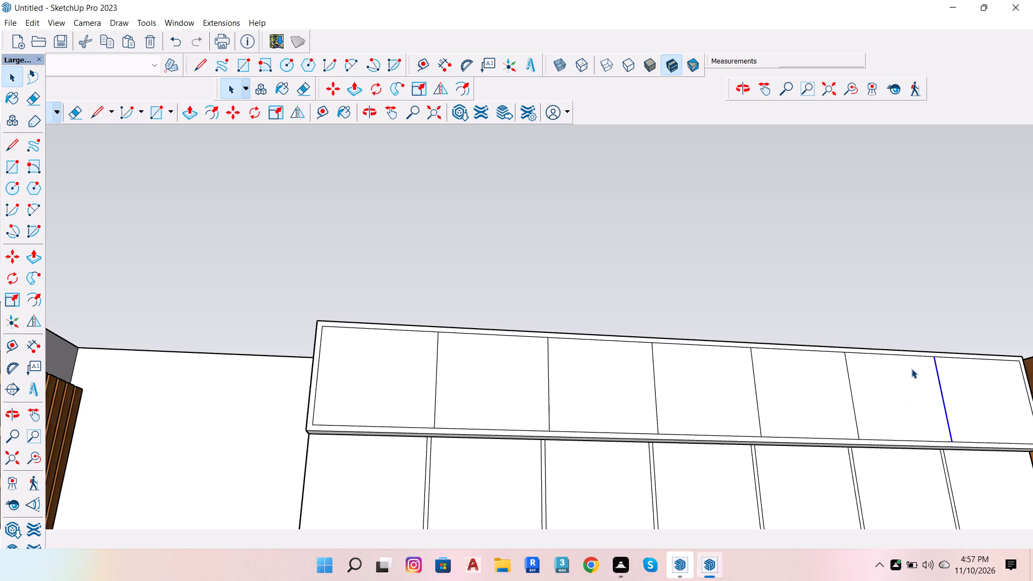
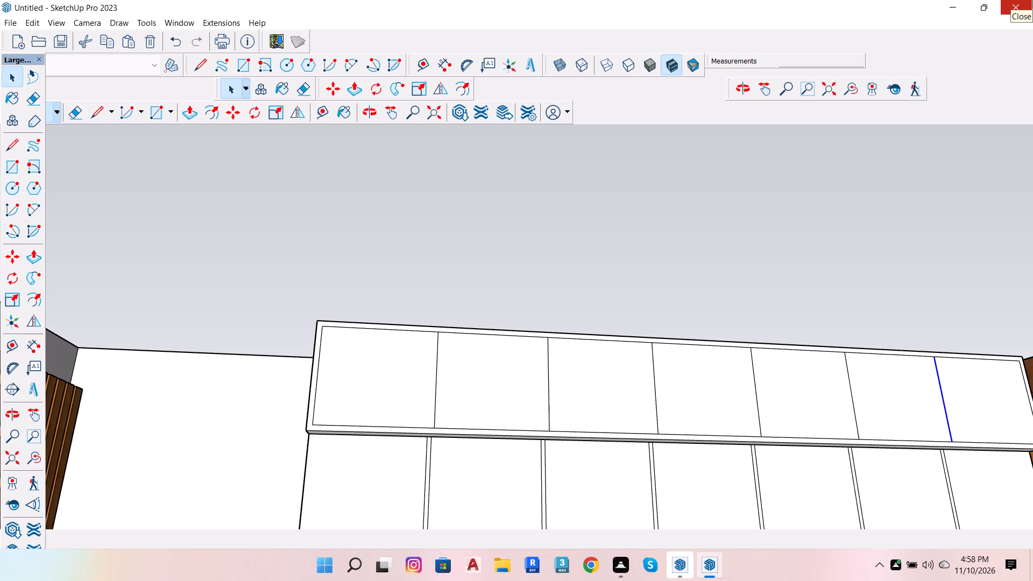
Copy the band's six vertical divider lines 0.3" to the right along the red axis.
scroll(277, 327, "down", 6)
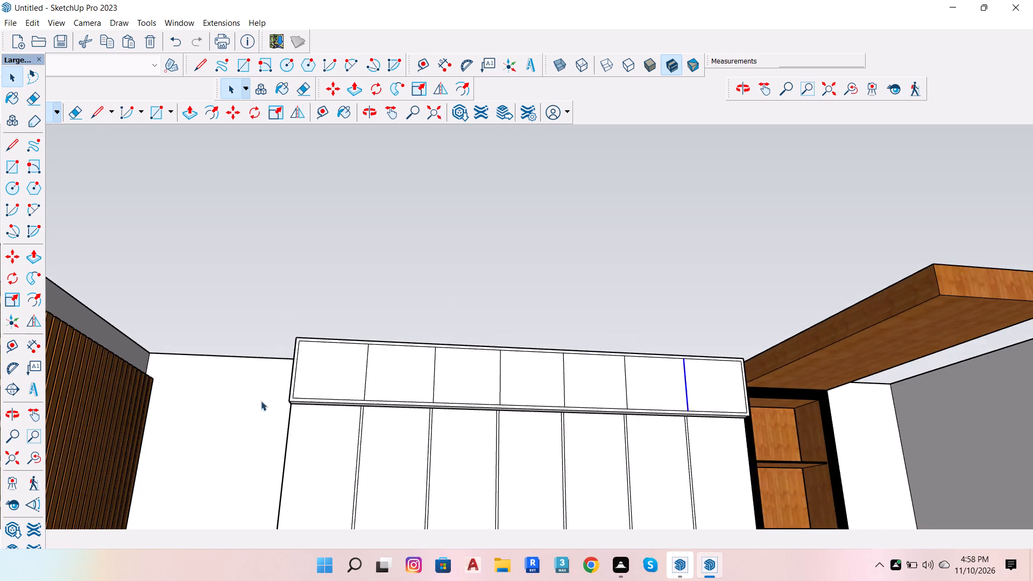
scroll(526, 358, "up", 6)
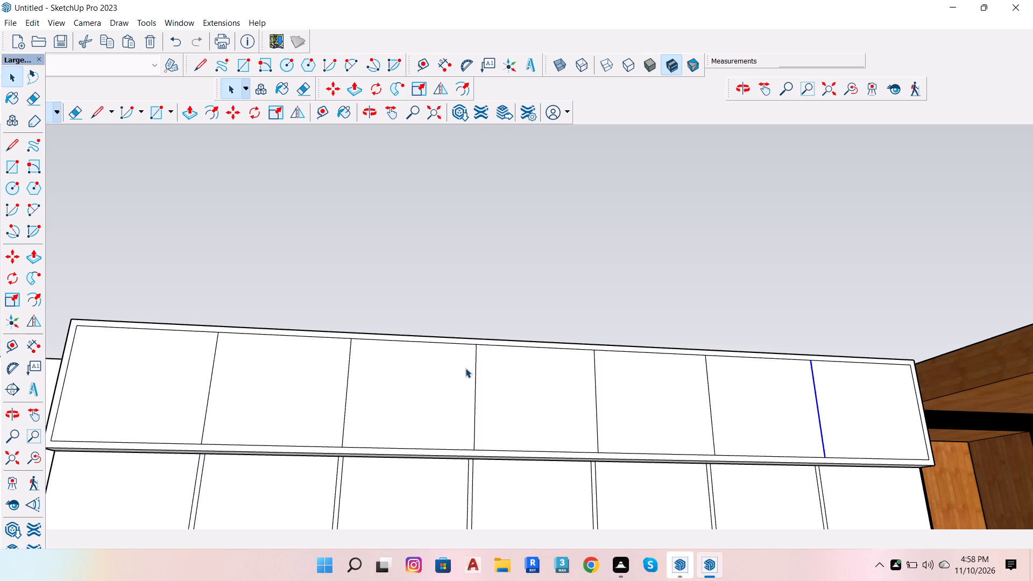
scroll(466, 352, "down", 6)
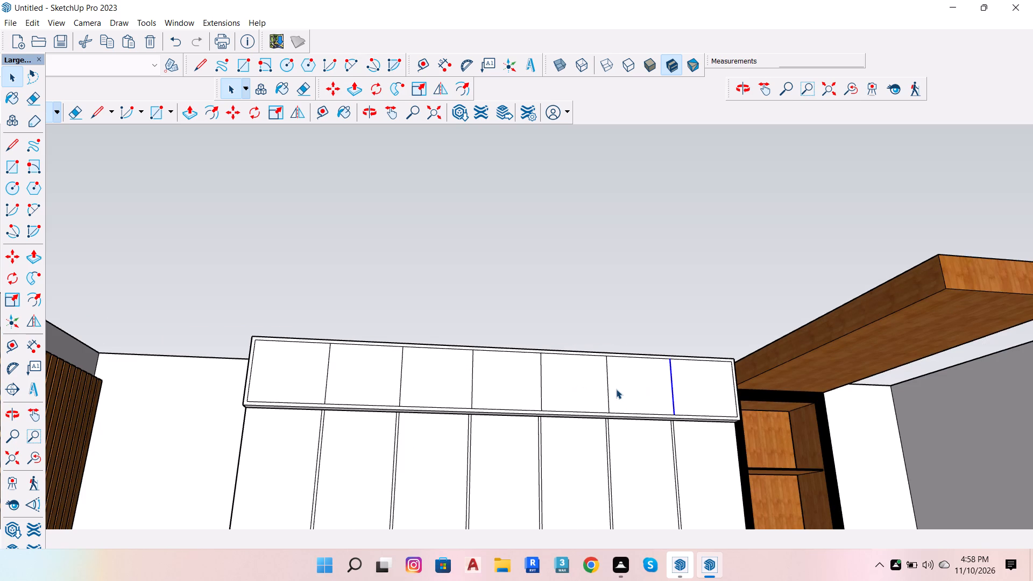
left_click(606, 389, "shift")
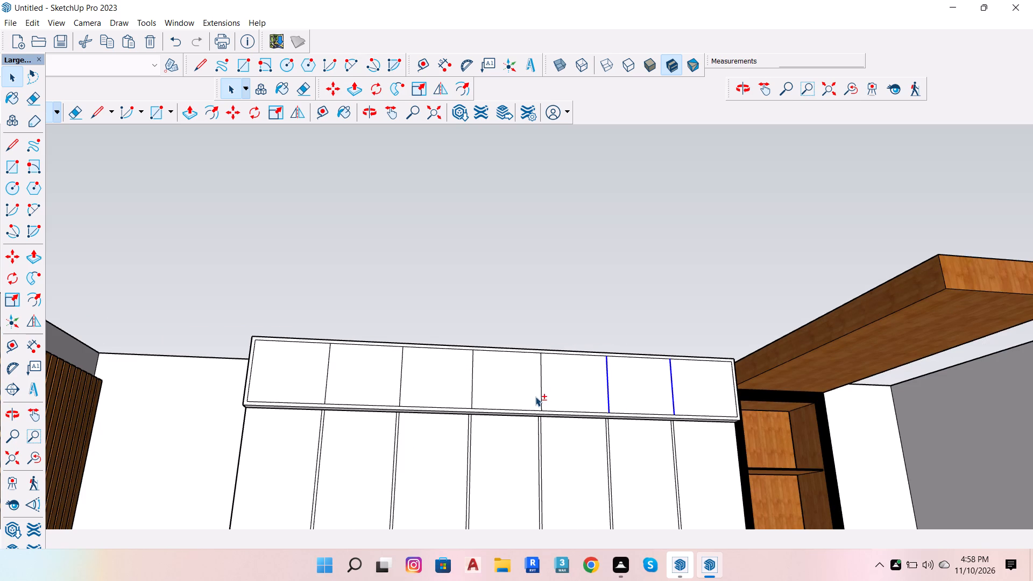
left_click(540, 391, "shift")
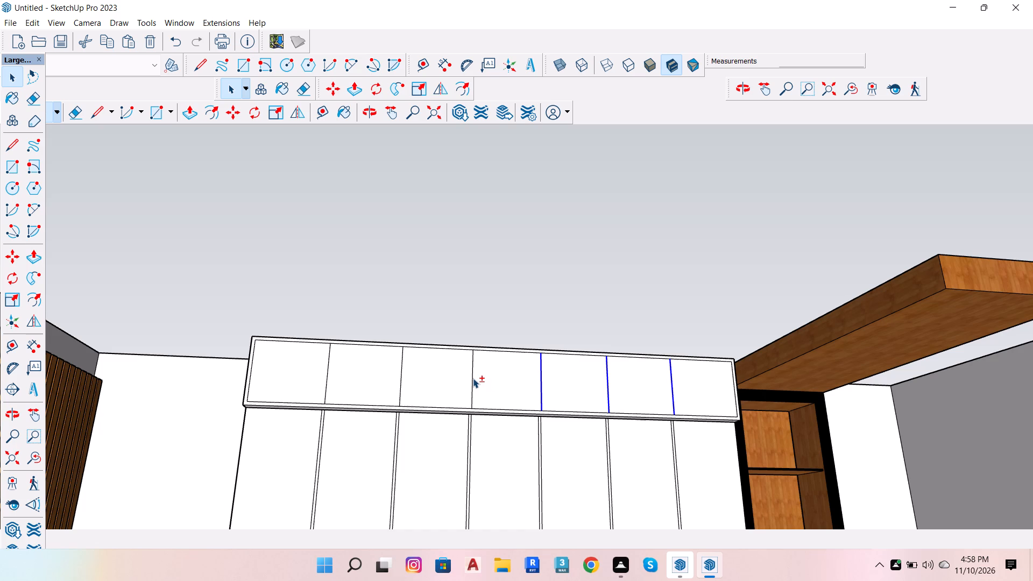
left_click(473, 378, "shift")
left_click(400, 371, "shift")
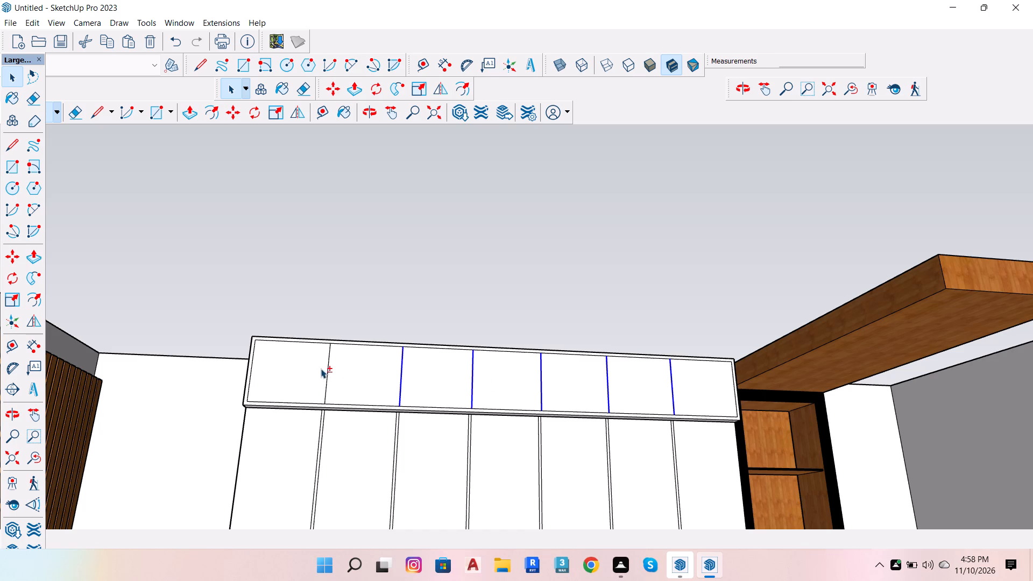
left_click(326, 378, "shift")
scroll(332, 422, "up", 14, "shift")
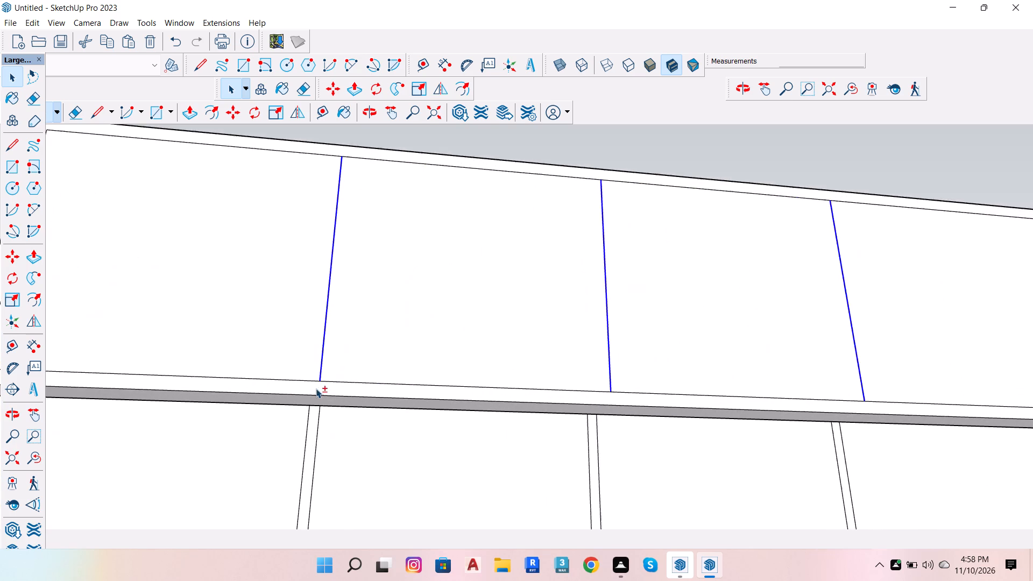
scroll(315, 391, "up", 6, "shift")
key("m")
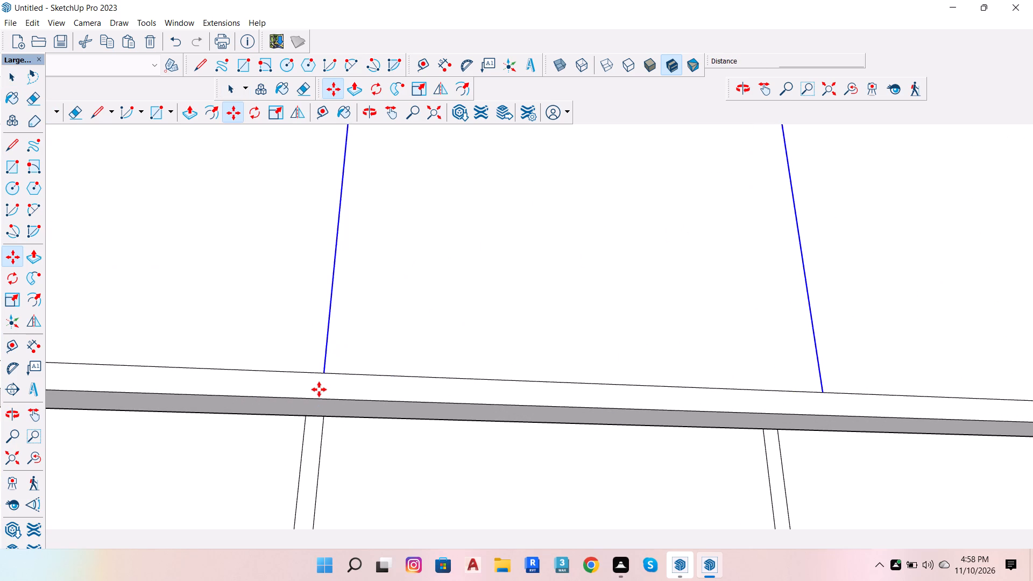
left_click(328, 374)
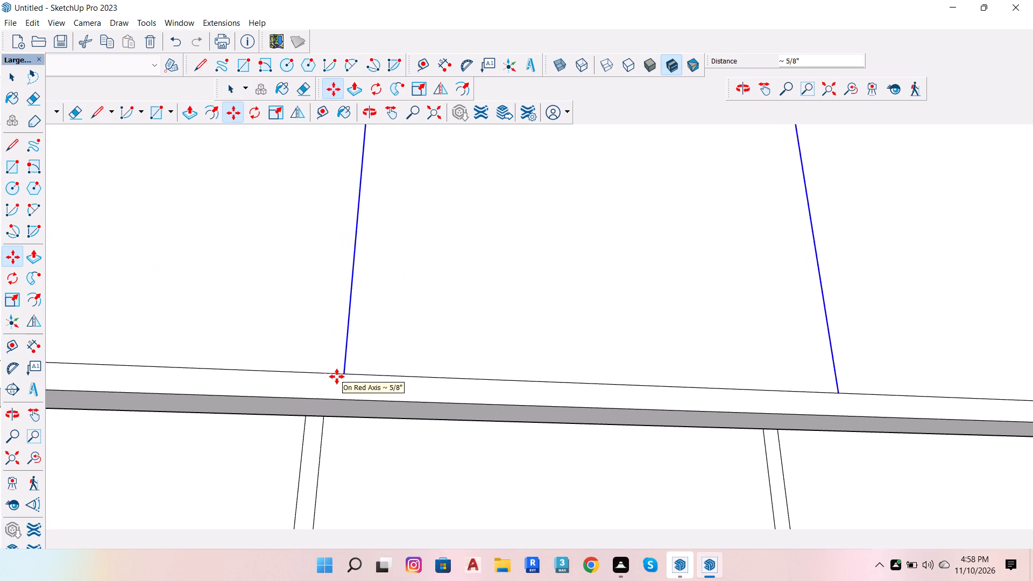
type(".3")
key("Return")
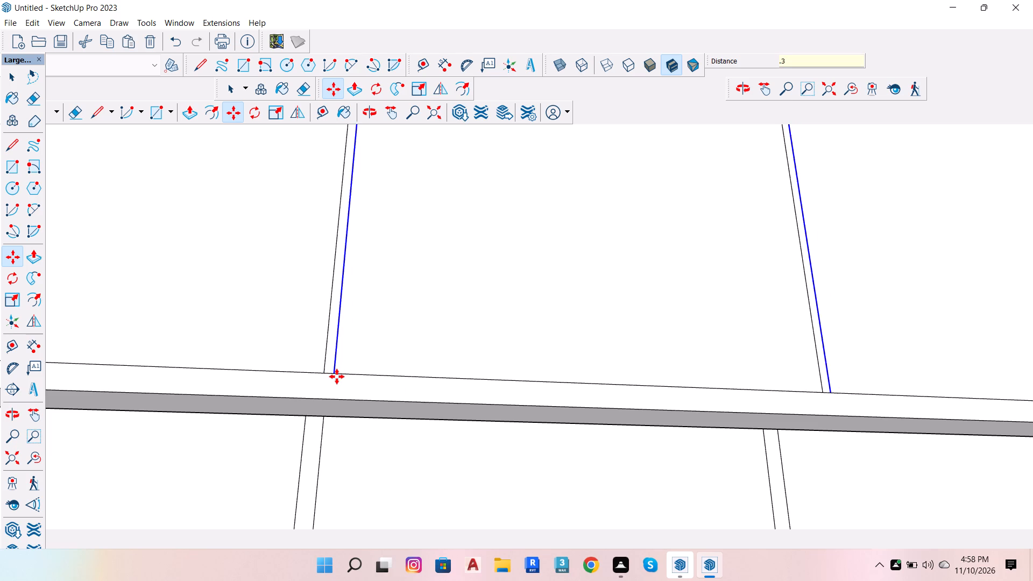
Copy the six offset divider lines 0.6" back to the left, placing a line on each original divider's other side.
left_click(333, 368)
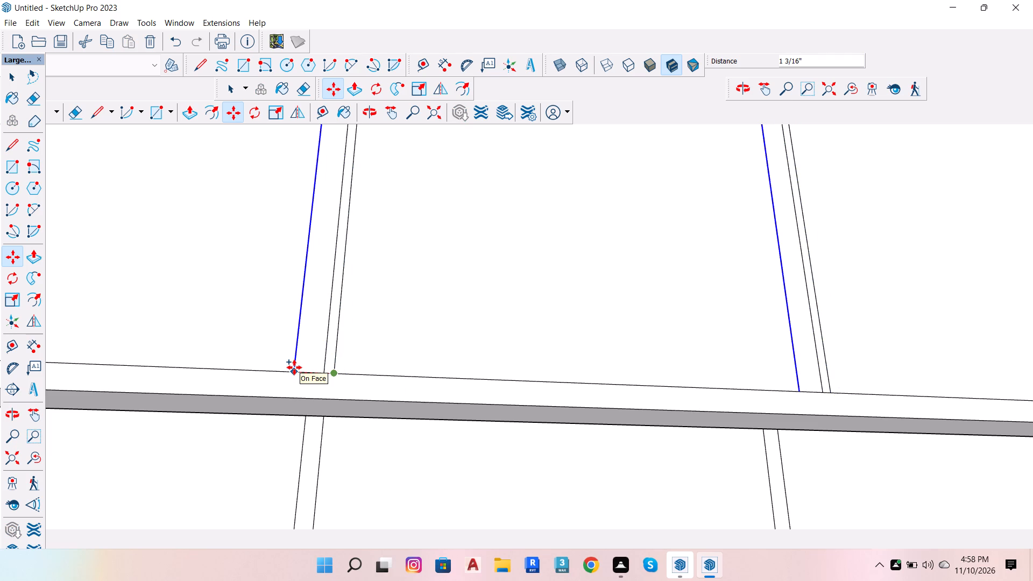
type(".6")
key("Return")
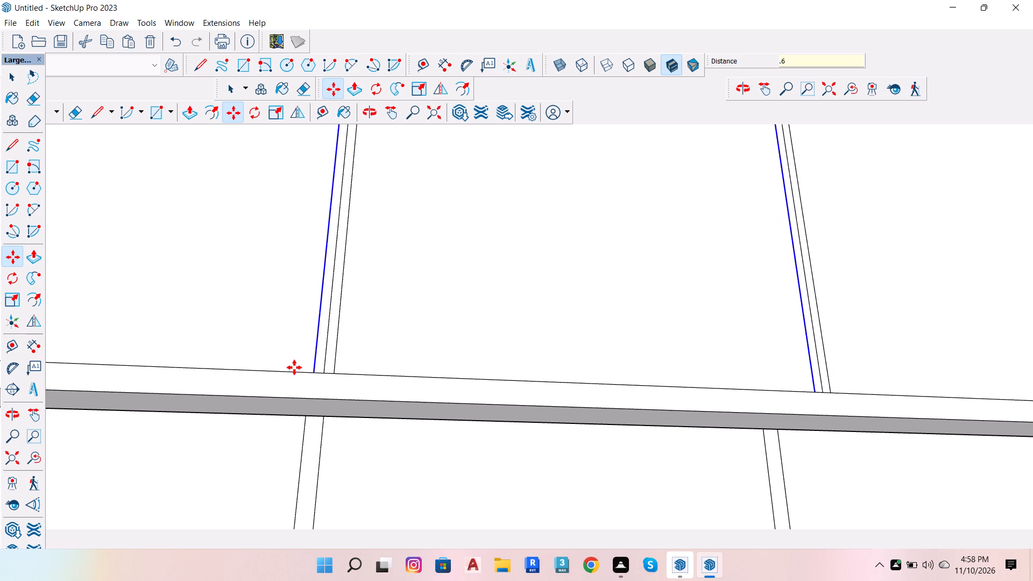
key("space")
Erase the original centre line of the band's three leftmost dividers, keeping the outer line pairs.
key("e")
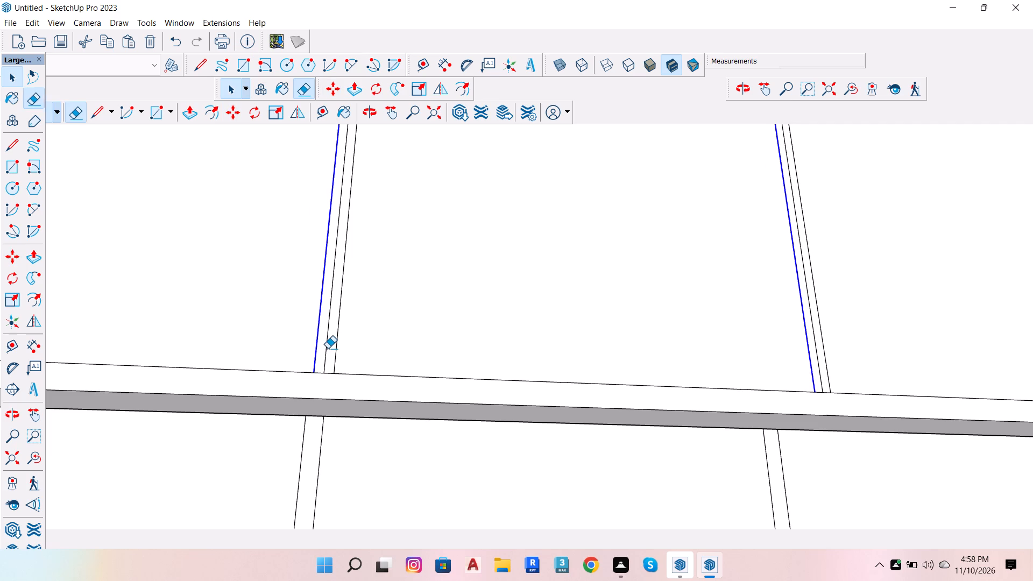
left_click(328, 349)
scroll(360, 362, "down", 7)
scroll(640, 306, "up", 6)
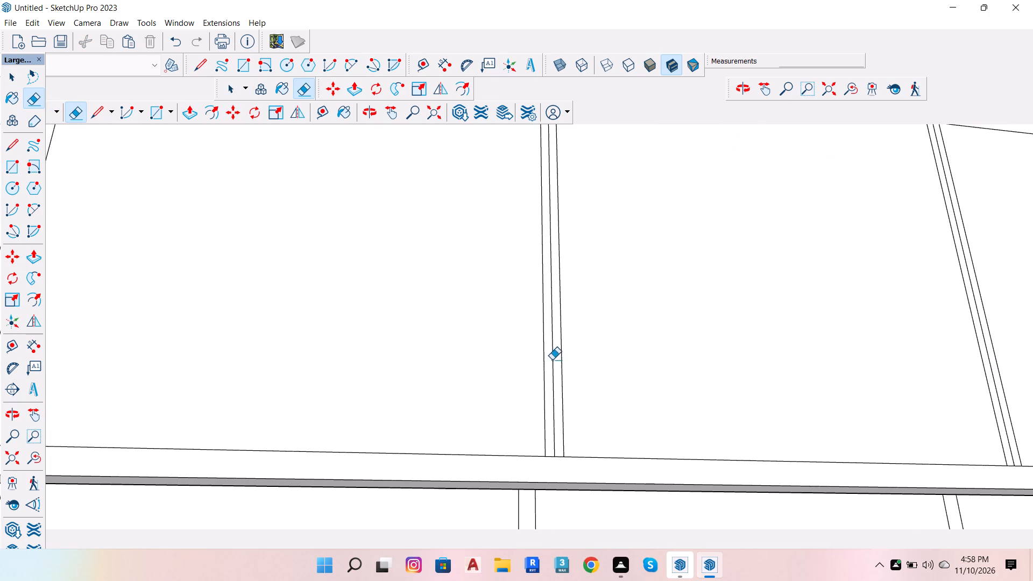
left_click(554, 355)
scroll(217, 427, "down", 7)
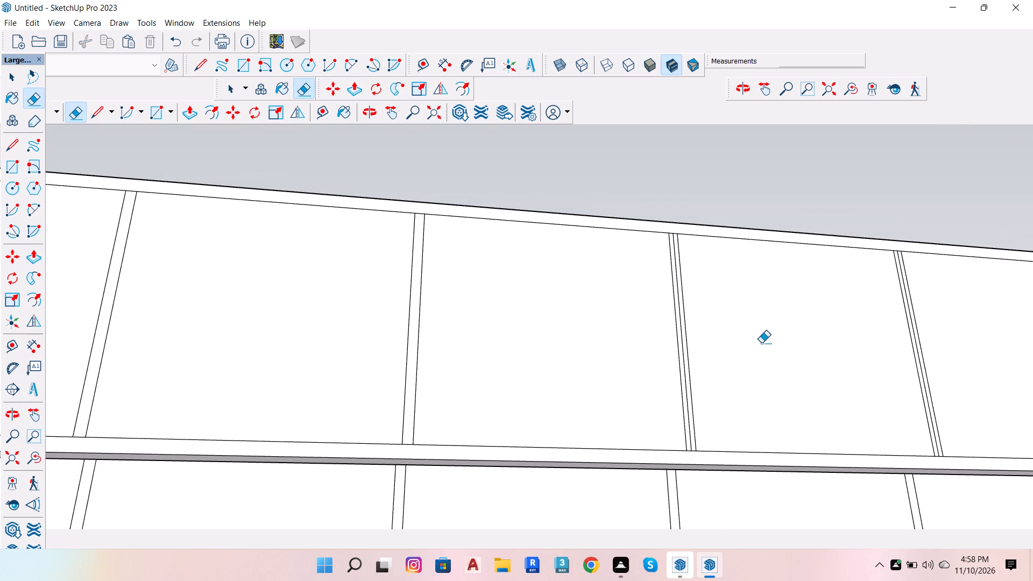
scroll(728, 380, "up", 7)
left_click(653, 427)
scroll(447, 434, "down", 7)
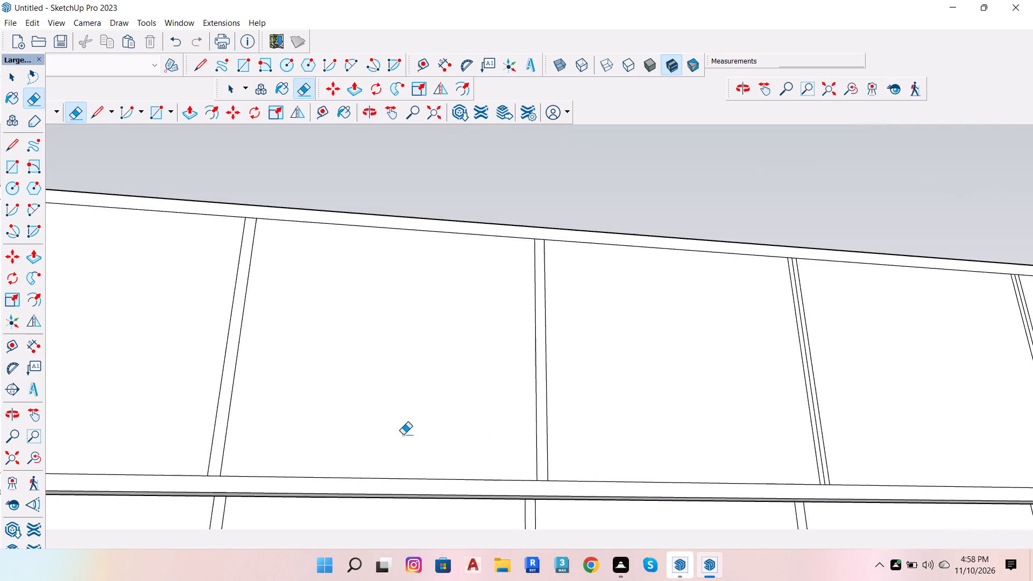
Erase the original centre line of the band's three rightmost dividers, keeping the outer line pairs.
scroll(423, 431, "down", 6)
scroll(690, 445, "up", 9)
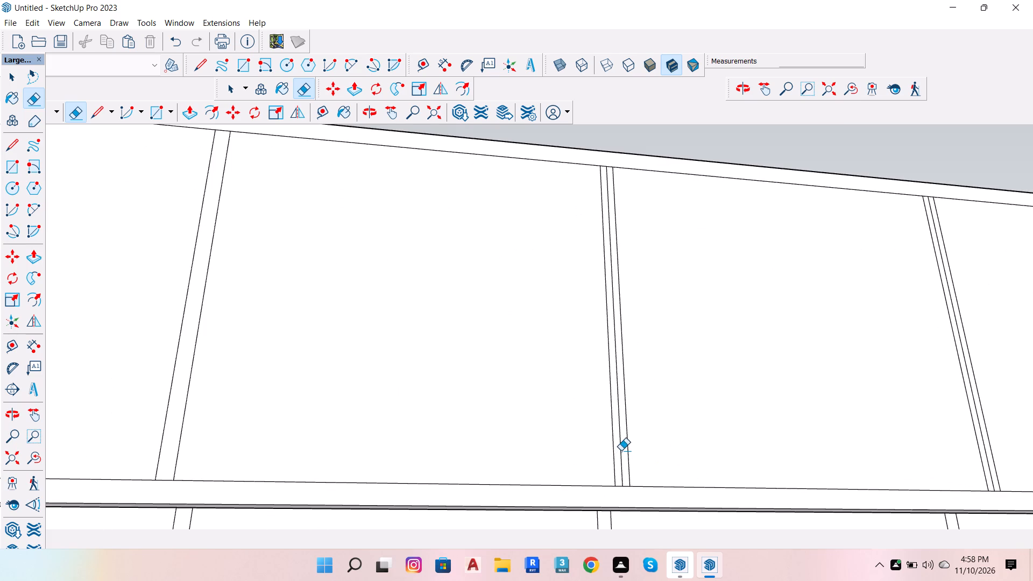
left_click(621, 451)
scroll(393, 454, "down", 13)
scroll(599, 466, "up", 6)
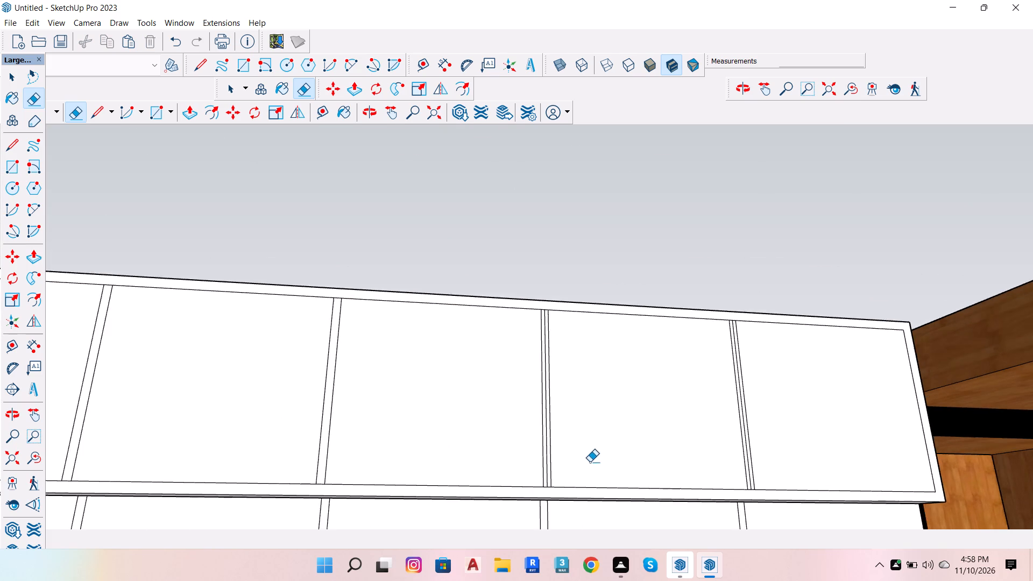
scroll(546, 479, "up", 7)
left_click(546, 480)
left_click(542, 479)
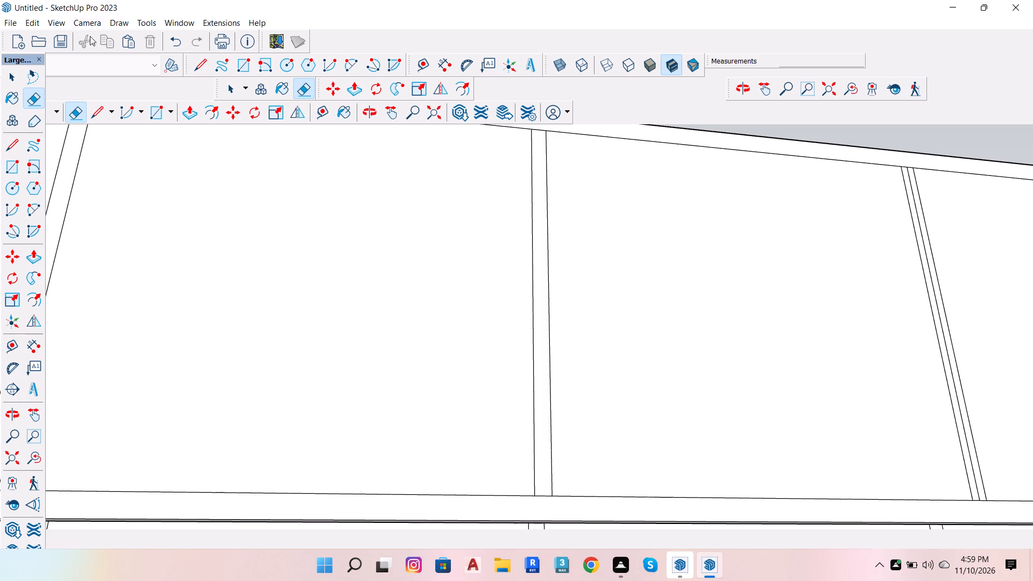
scroll(264, 232, "down", 7)
scroll(799, 389, "up", 7)
scroll(582, 407, "up", 6)
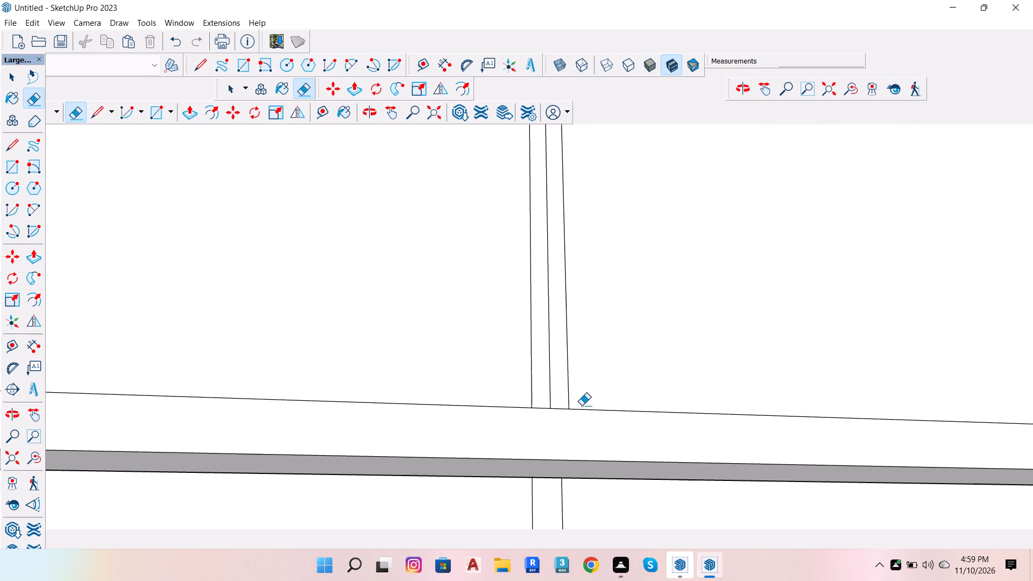
scroll(582, 406, "up", 2)
left_click(548, 370)
Erase the short bottom and top edge segments between the rightmost divider's two lines, joining it to the border frame.
left_click_drag(555, 408, 556, 415)
scroll(618, 418, "down", 3)
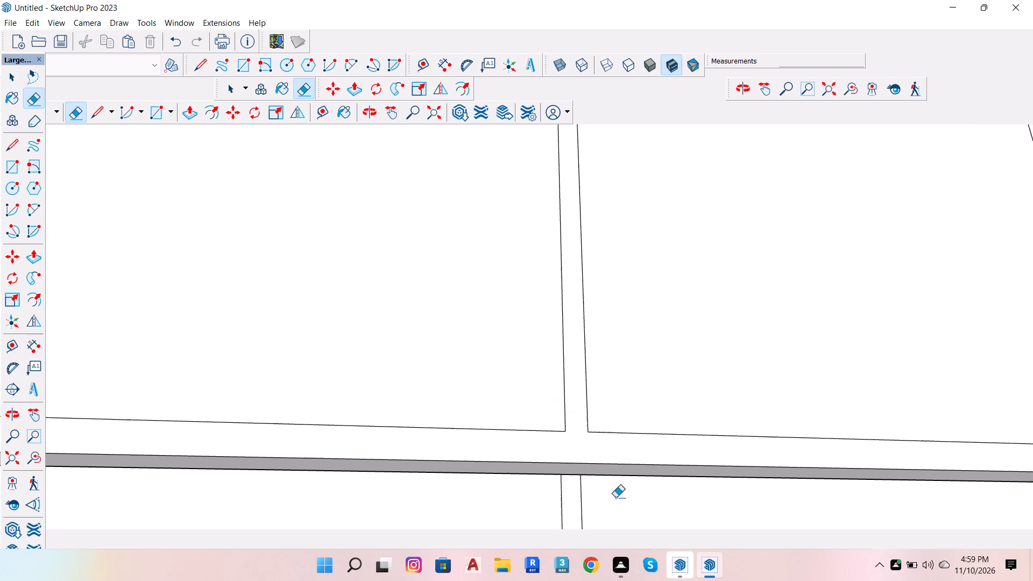
scroll(615, 498, "down", 17)
scroll(561, 281, "up", 7)
scroll(567, 382, "up", 7)
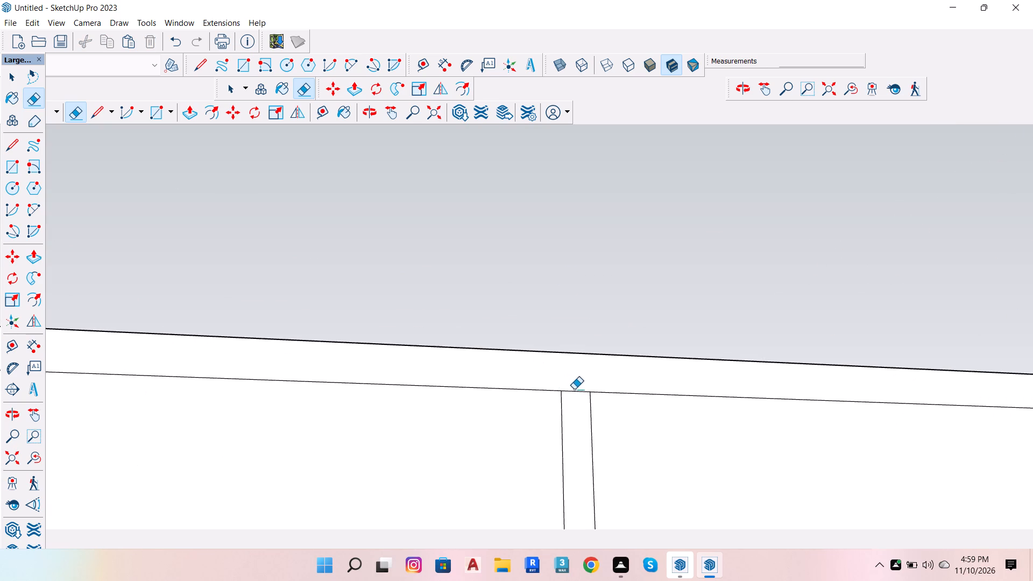
left_click_drag(575, 395, 575, 400)
scroll(618, 366, "down", 5)
scroll(585, 386, "up", 7)
left_click_drag(599, 380, 599, 373)
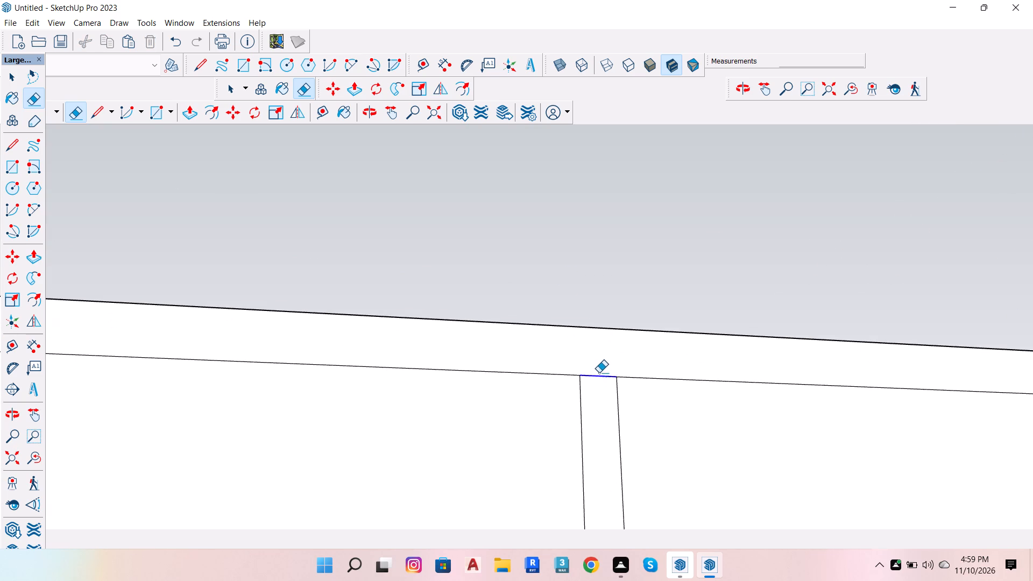
left_click_drag(599, 373, 599, 372)
Erase the short top and bottom edge segments between the two lines of the fifth divider from the left.
scroll(631, 363, "down", 14)
scroll(312, 381, "up", 7)
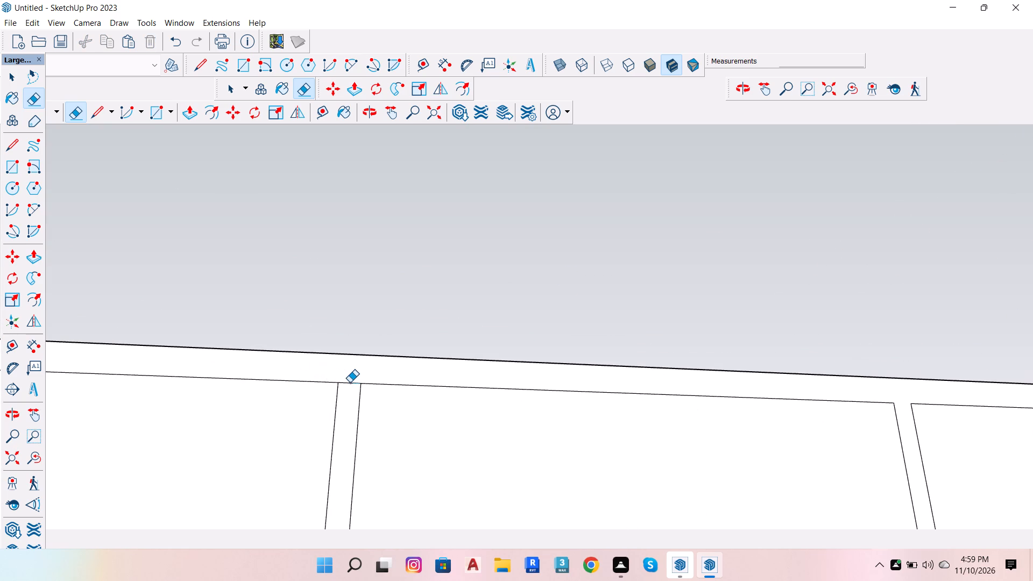
left_click(350, 382)
scroll(400, 344, "down", 16)
scroll(375, 495, "up", 6)
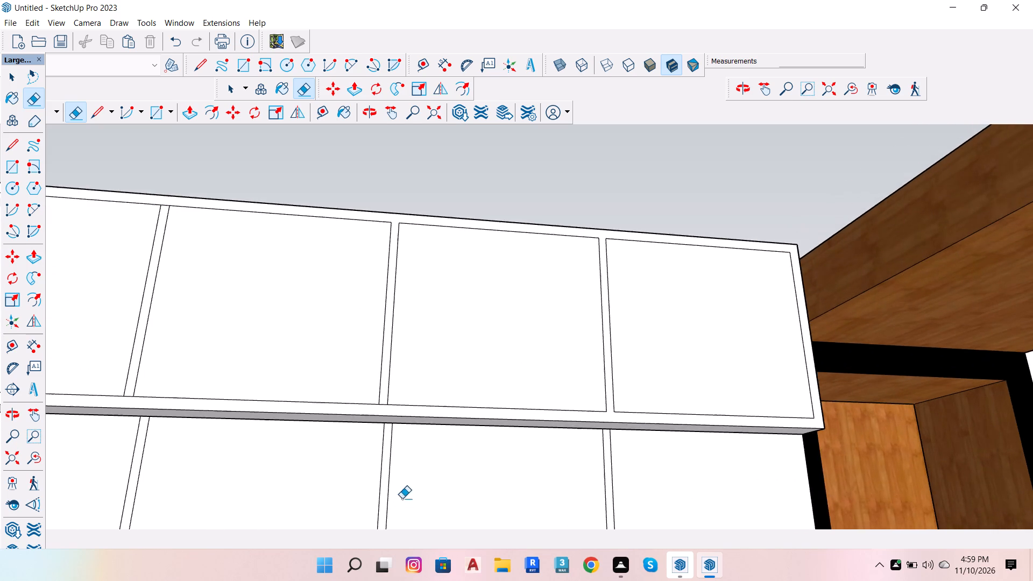
scroll(402, 499, "up", 1)
scroll(389, 404, "up", 8)
left_click_drag(380, 399, 378, 407)
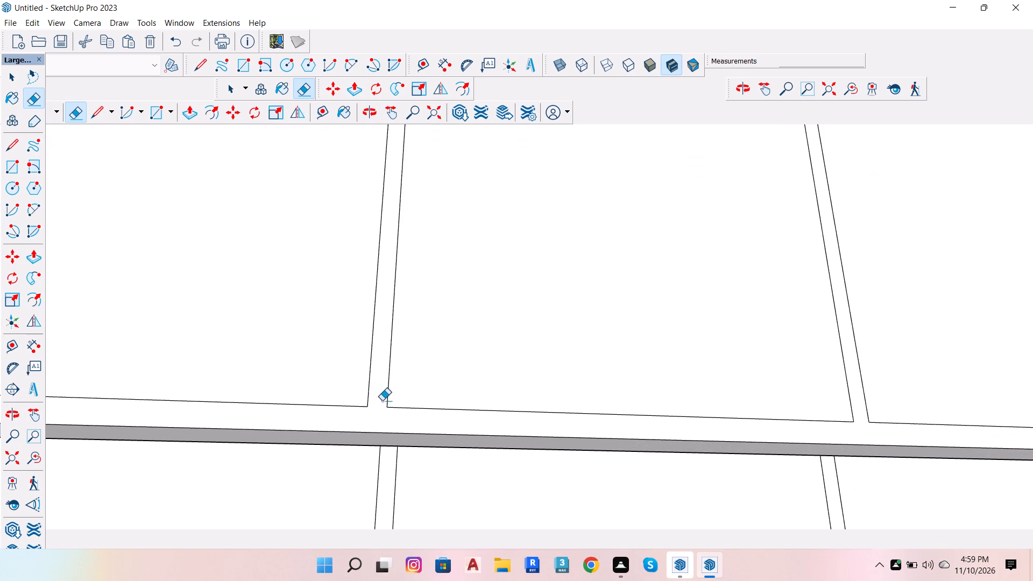
Erase the short bottom and top edge segments between the two lines of the fourth divider from the left.
scroll(433, 367, "down", 8)
scroll(510, 372, "down", 6)
scroll(333, 375, "up", 12)
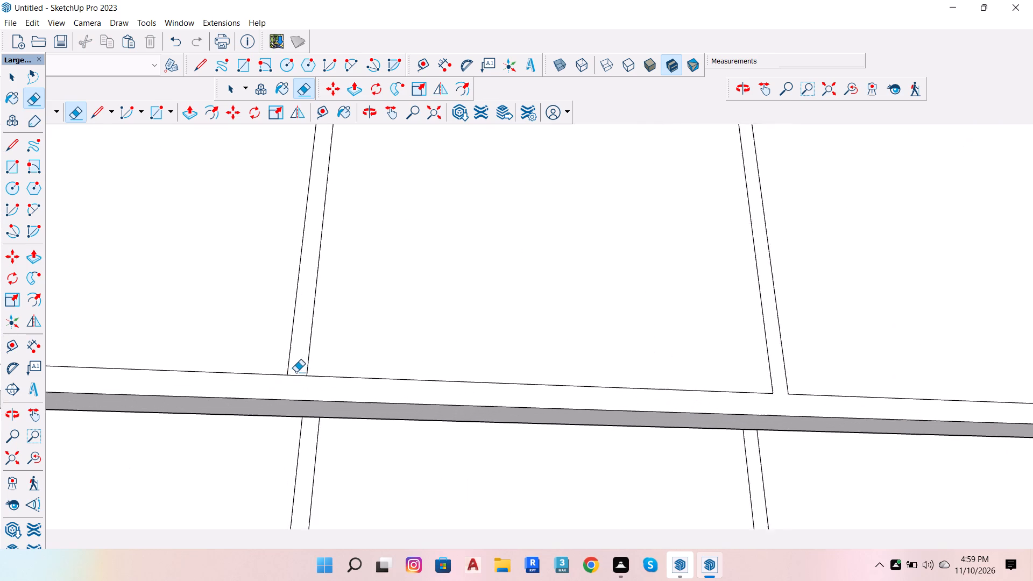
scroll(296, 372, "up", 3)
left_click_drag(298, 377, 297, 382)
scroll(363, 374, "down", 13)
scroll(366, 217, "up", 6)
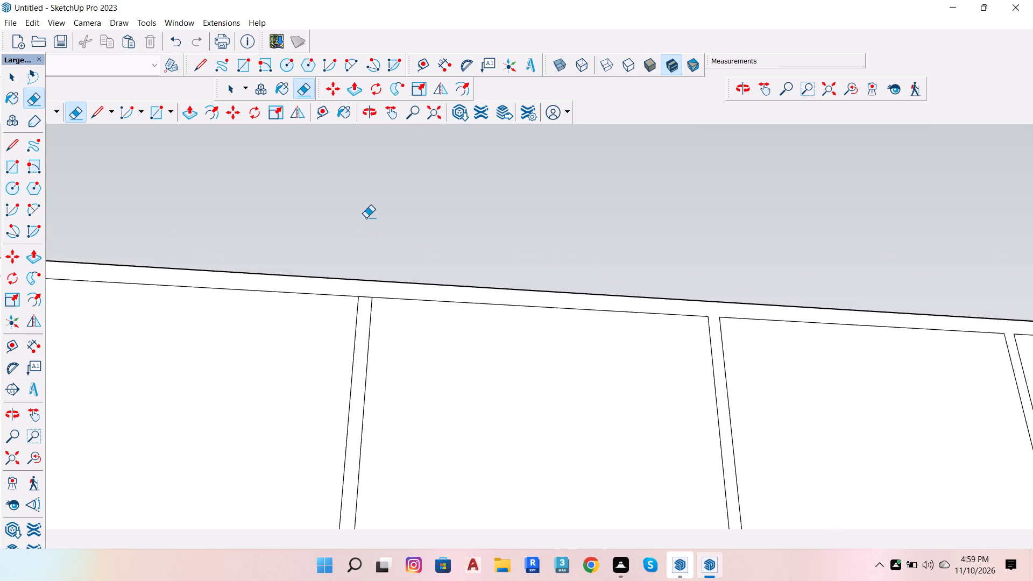
scroll(380, 295, "up", 7)
left_click(354, 298)
Erase the short top and bottom edge segments between the two lines of the third divider from the left.
scroll(418, 283, "down", 14)
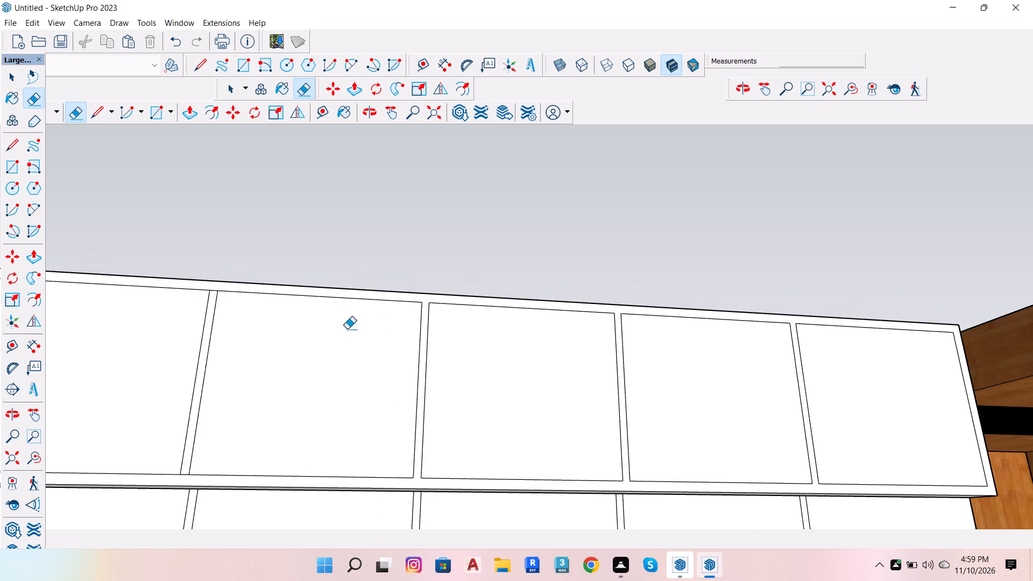
scroll(227, 304, "up", 13)
left_click(227, 287)
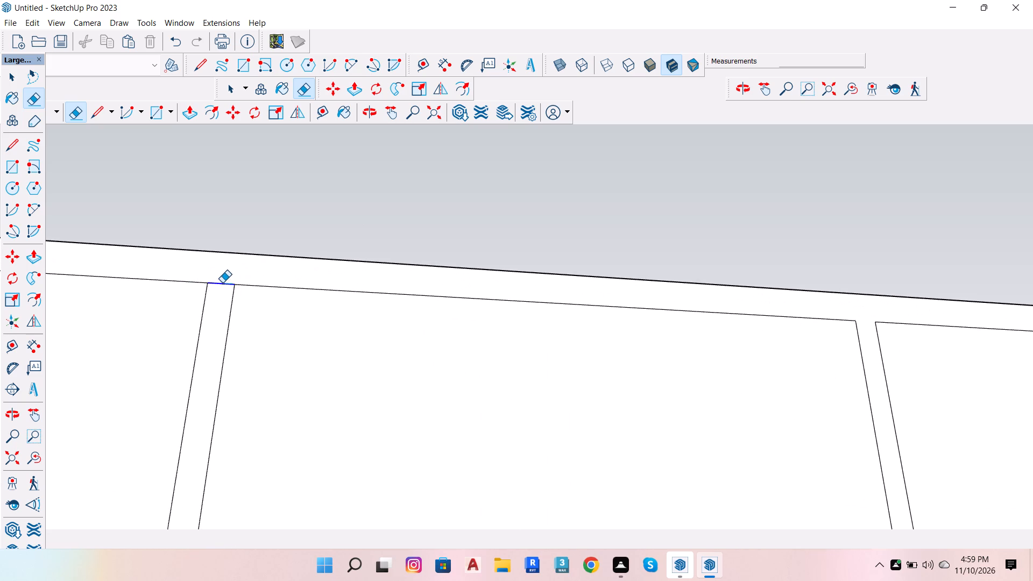
scroll(267, 269, "down", 15)
scroll(223, 474, "up", 8)
scroll(241, 427, "up", 7)
left_click(232, 421)
Erase the short bottom and top edge segments between the two lines of the second divider from the left.
scroll(434, 388, "down", 8)
scroll(603, 362, "down", 6)
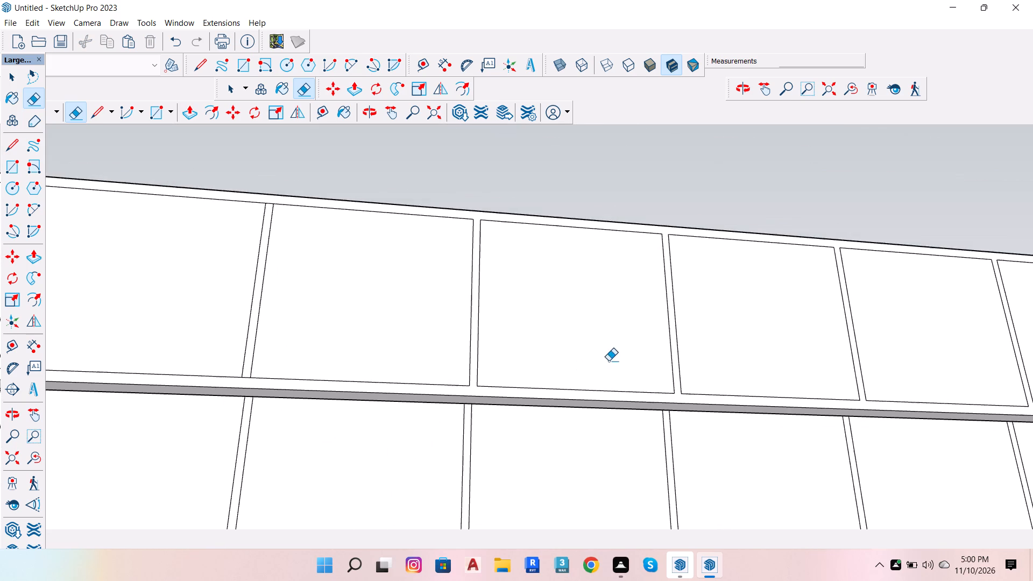
scroll(220, 366, "up", 7)
left_click(263, 380)
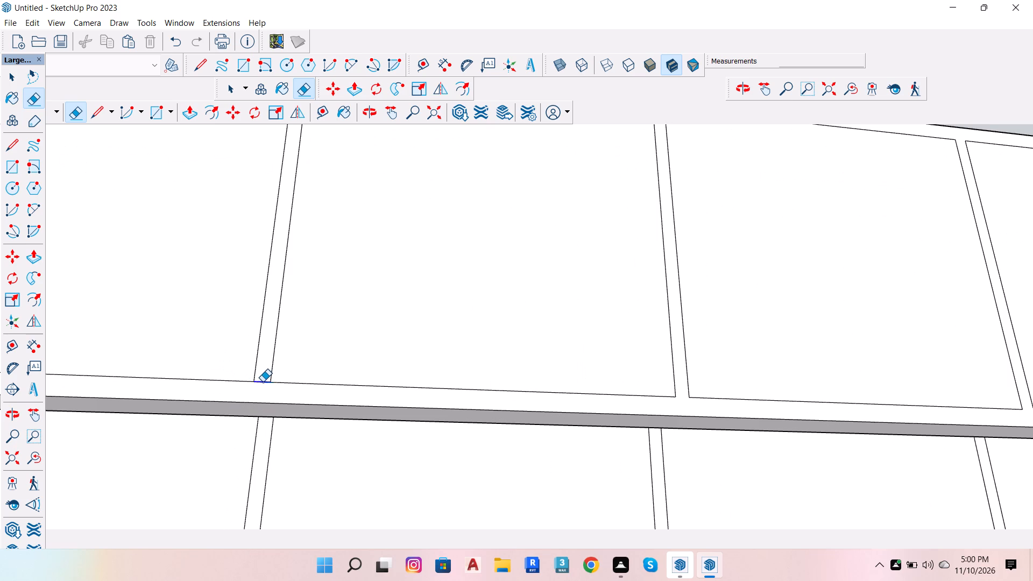
scroll(480, 404, "down", 13)
scroll(412, 300, "up", 10)
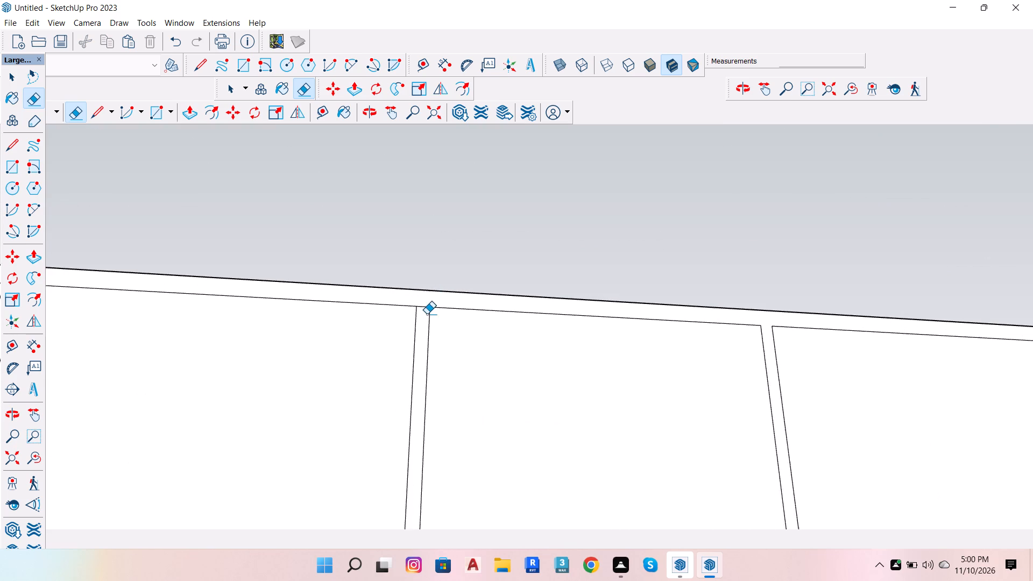
scroll(427, 314, "up", 4)
left_click(424, 303)
scroll(456, 319, "down", 7)
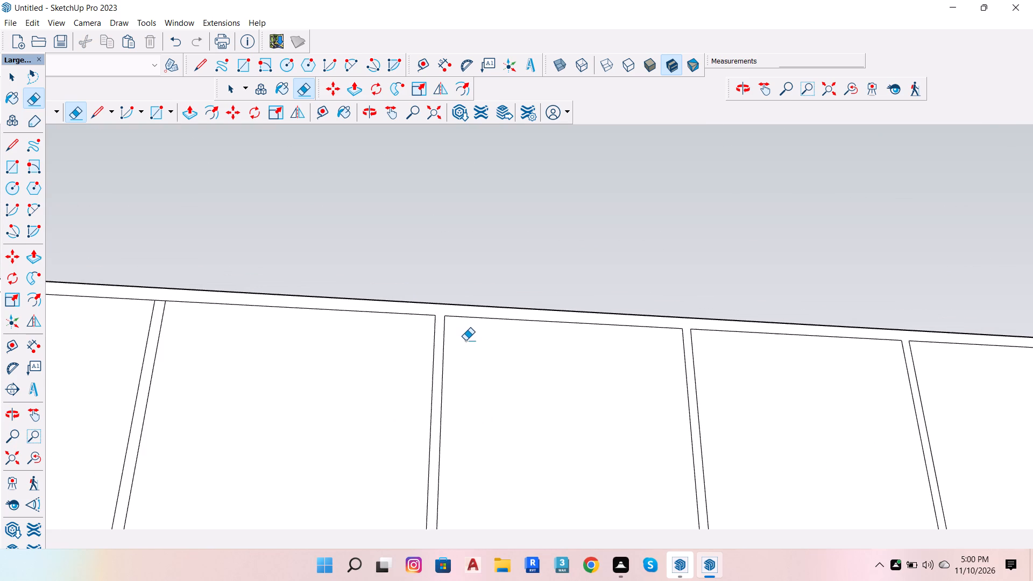
scroll(465, 346, "down", 2)
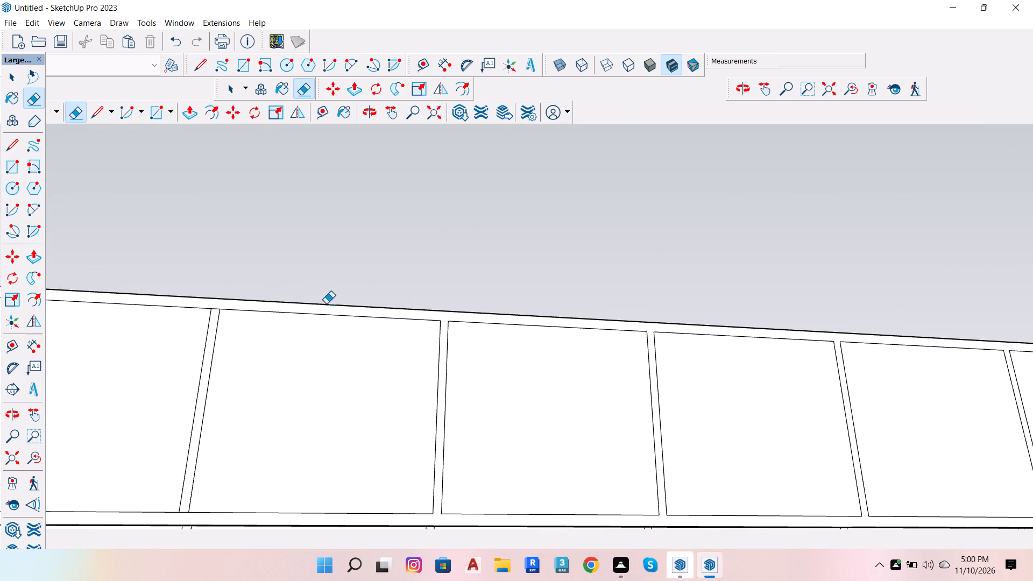
Erase the short top and bottom edge segments between the two lines of the first divider from the left.
scroll(190, 323, "up", 6)
scroll(231, 306, "up", 6)
left_click(233, 295)
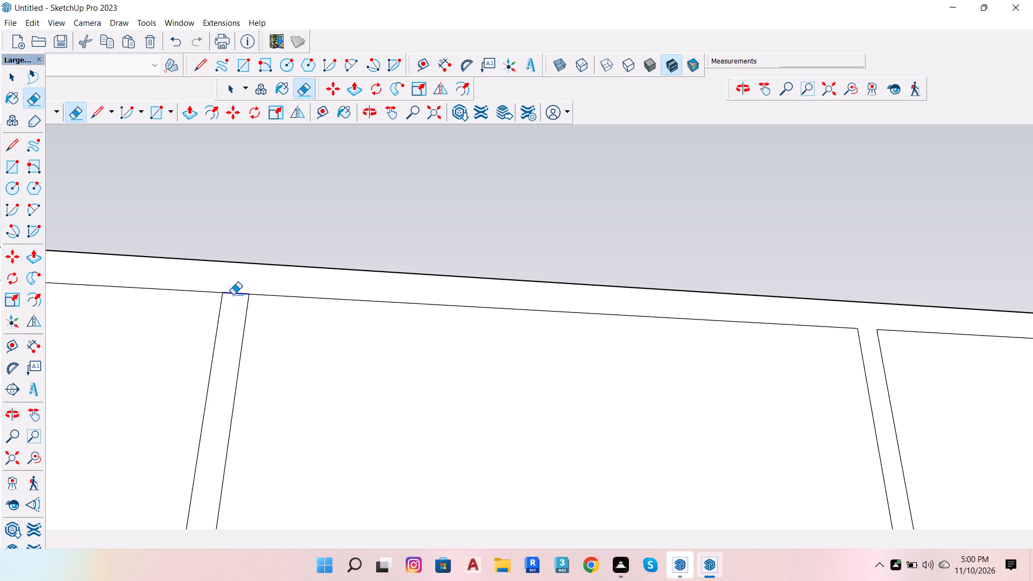
scroll(333, 267, "down", 16)
scroll(258, 438, "up", 7)
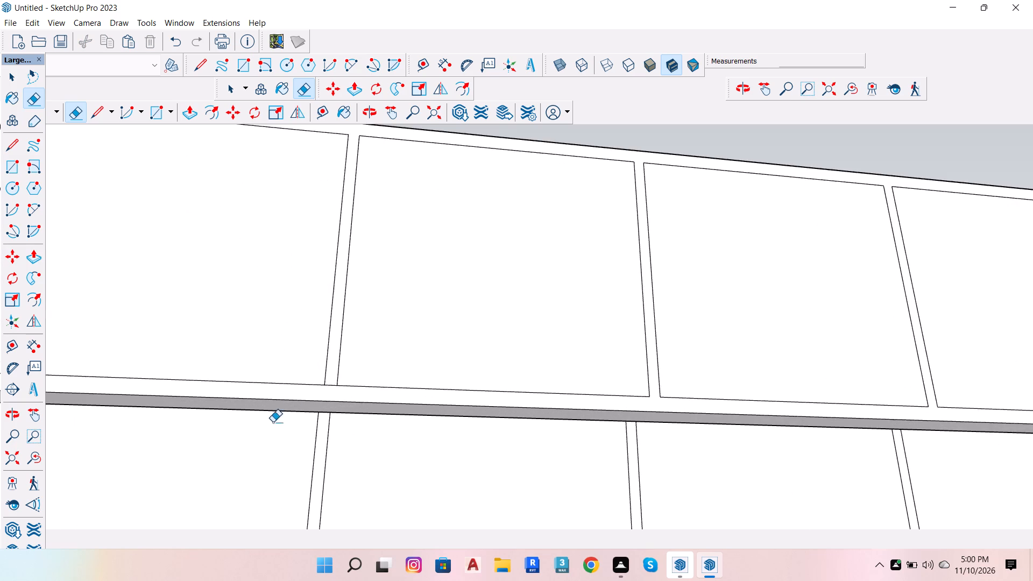
scroll(327, 371, "up", 7)
left_click(334, 399)
scroll(344, 393, "down", 8)
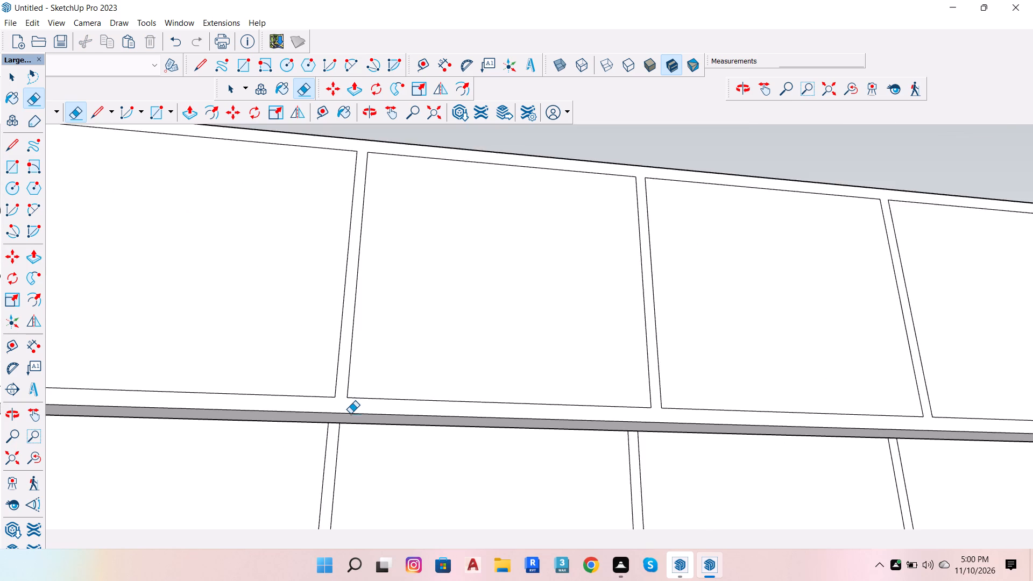
scroll(350, 414, "down", 13)
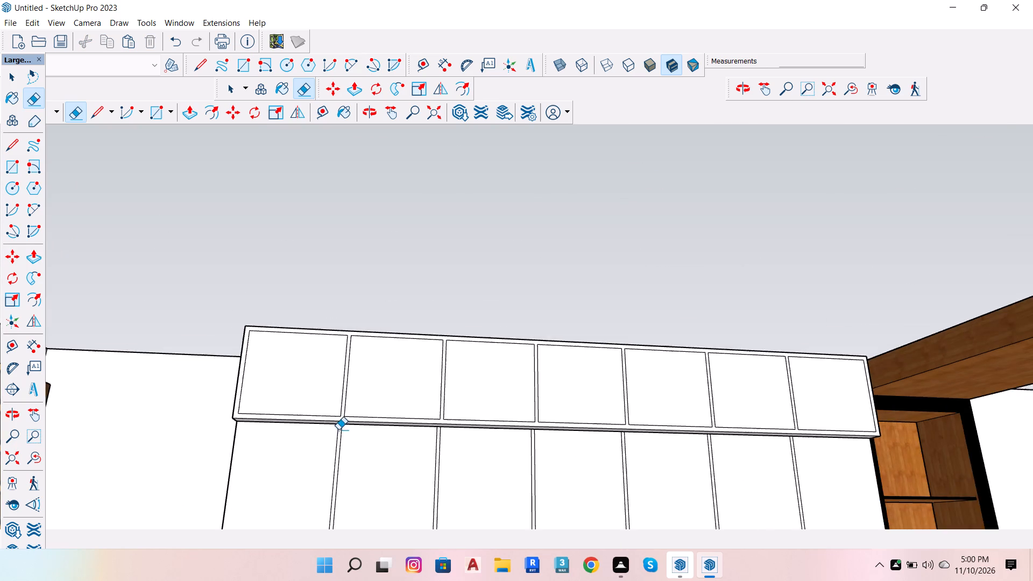
scroll(330, 428, "down", 8)
scroll(494, 381, "down", 6)
scroll(466, 511, "up", 9)
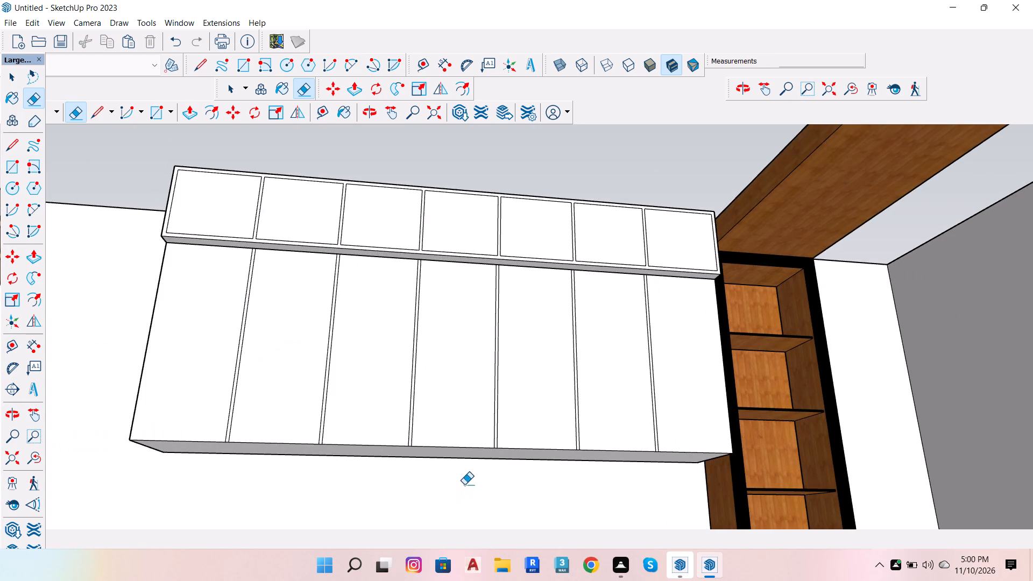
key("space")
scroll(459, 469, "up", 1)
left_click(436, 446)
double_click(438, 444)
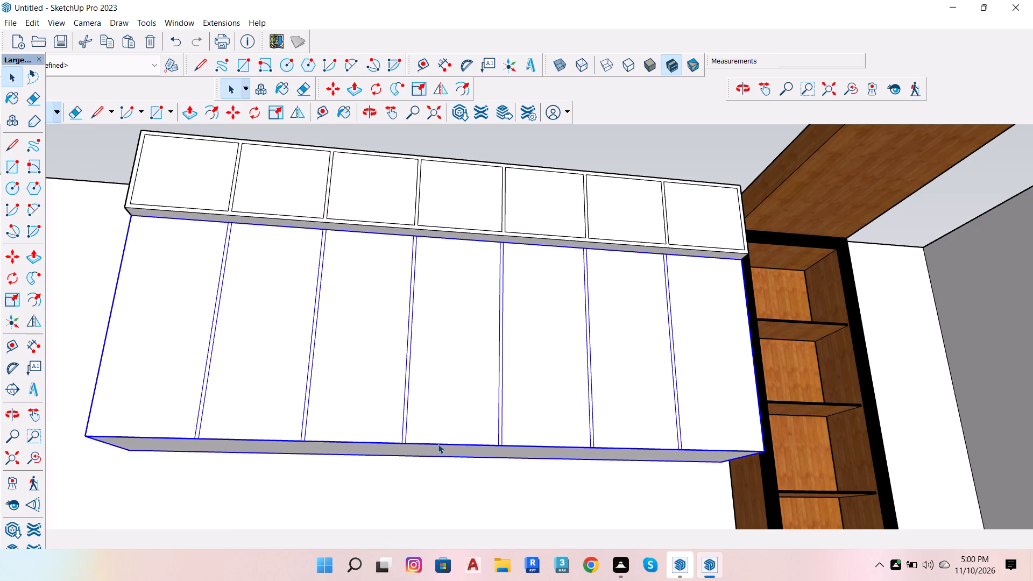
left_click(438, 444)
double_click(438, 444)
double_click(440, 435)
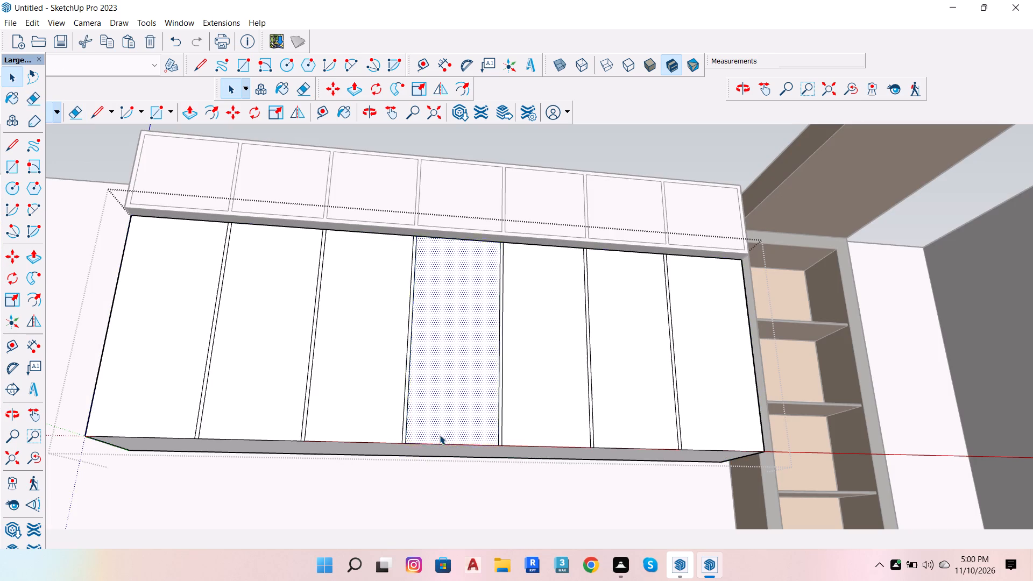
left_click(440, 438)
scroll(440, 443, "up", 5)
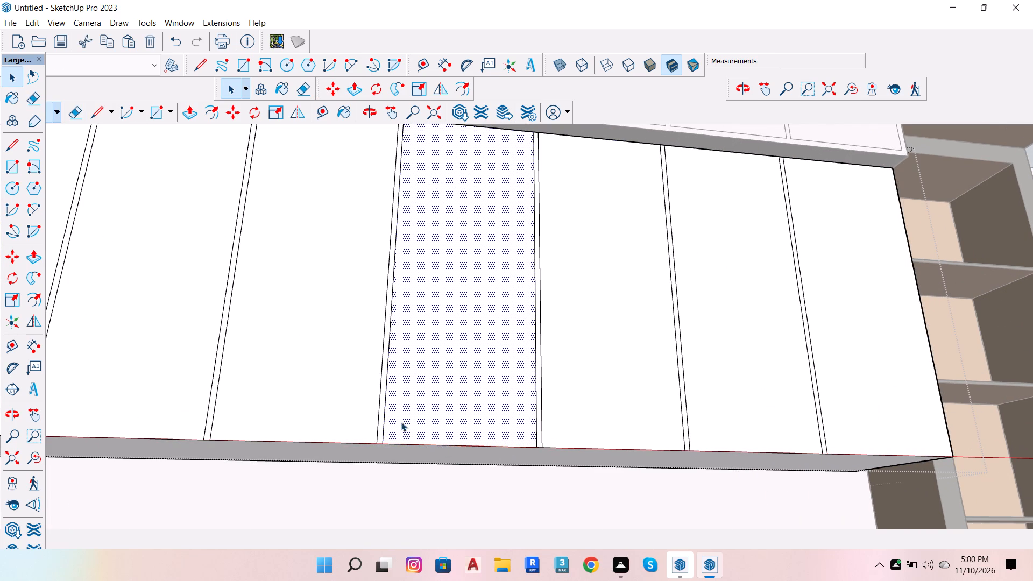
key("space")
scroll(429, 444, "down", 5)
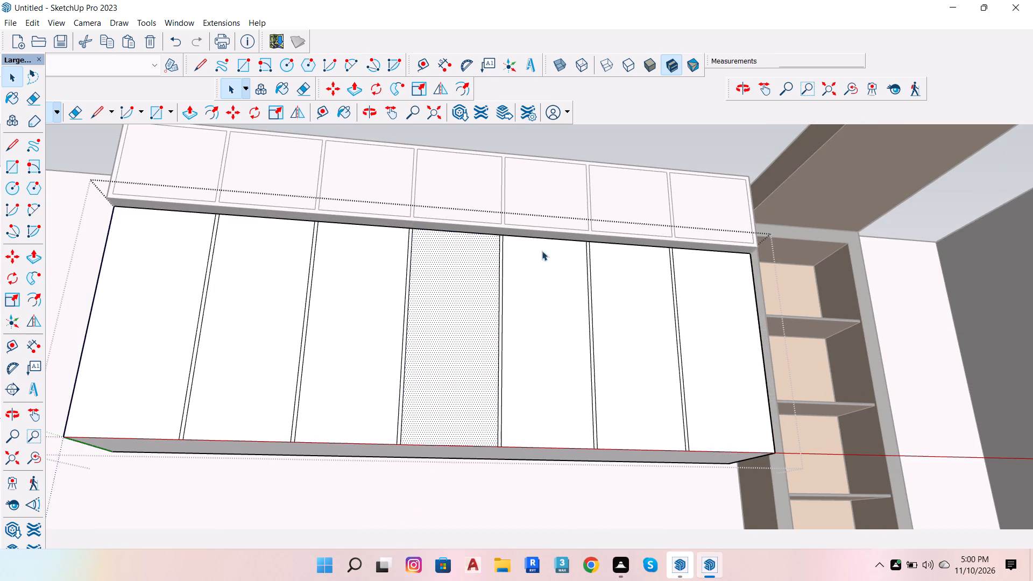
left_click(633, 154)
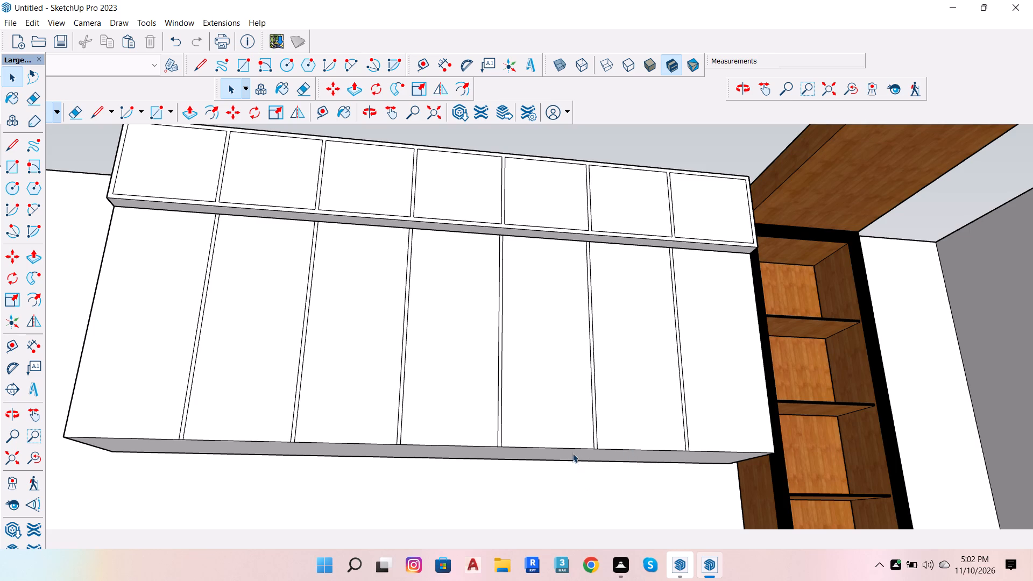
Recess the connected frame face around the upper band's seven panels by 0.6 inches with Push/Pull.
scroll(441, 329, "down", 5)
scroll(503, 216, "up", 11)
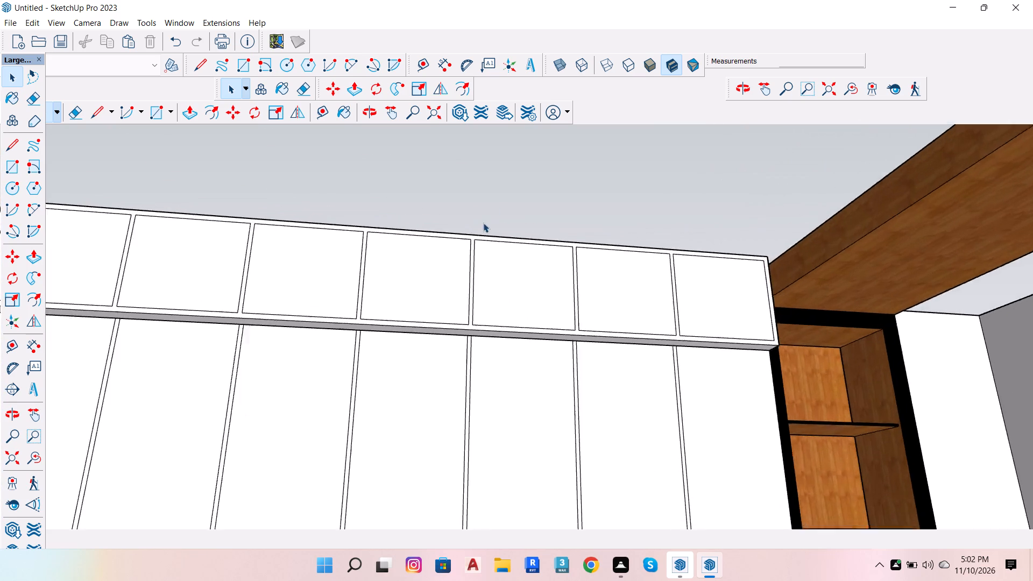
scroll(483, 223, "up", 3)
left_click(465, 247)
scroll(465, 247, "up", 5)
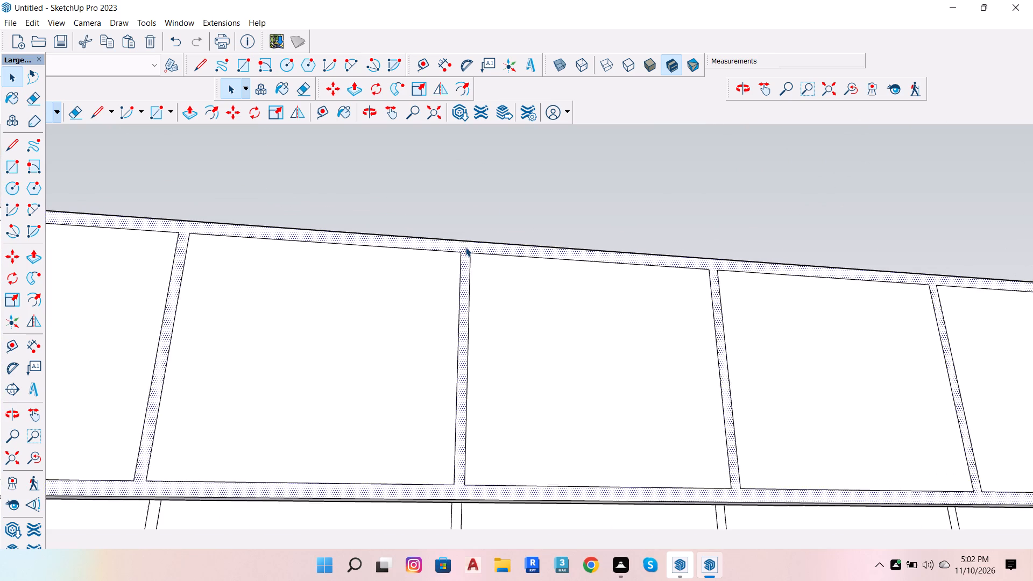
scroll(465, 247, "down", 4)
key("p")
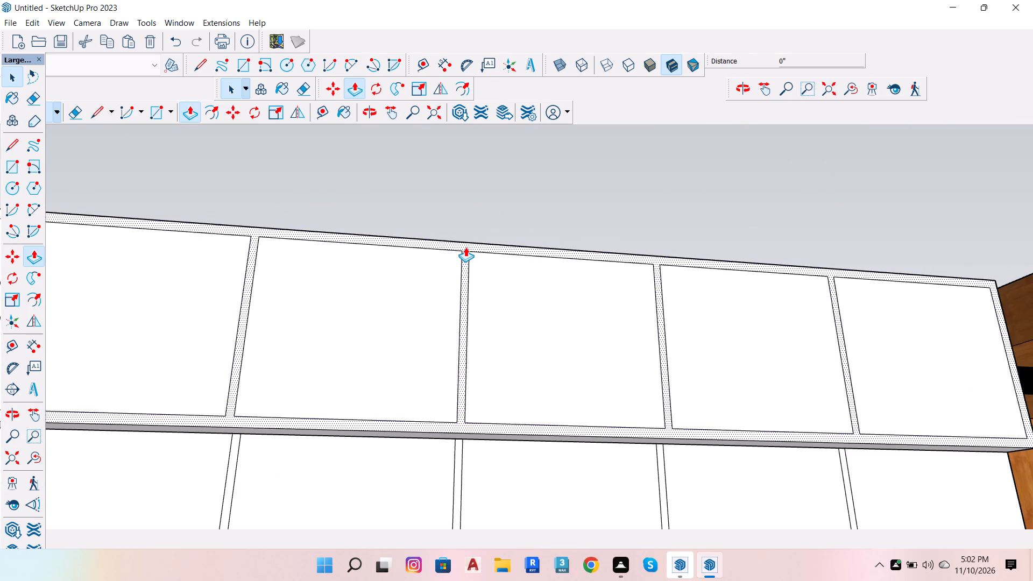
left_click(465, 247)
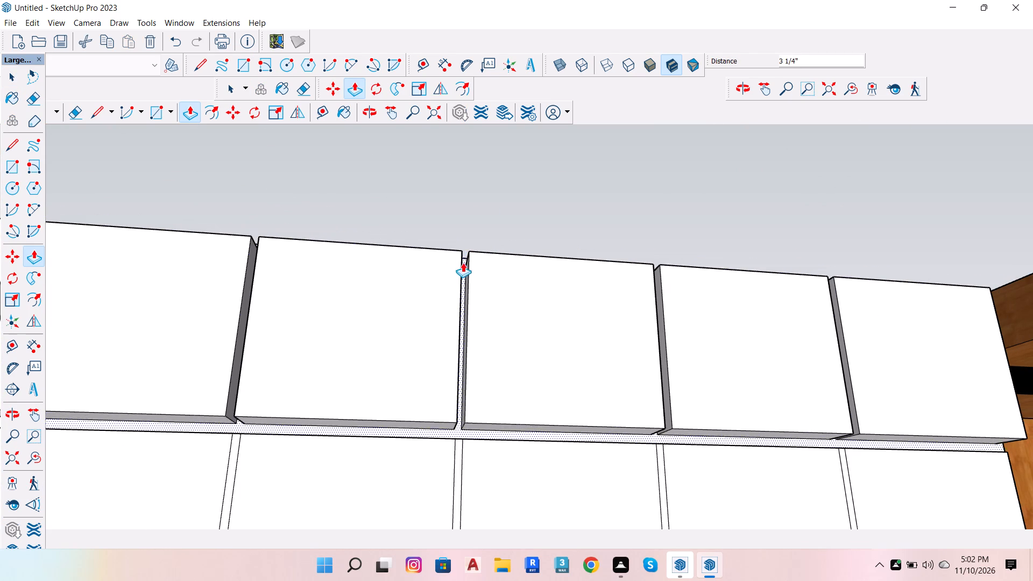
scroll(465, 249, "up", 4)
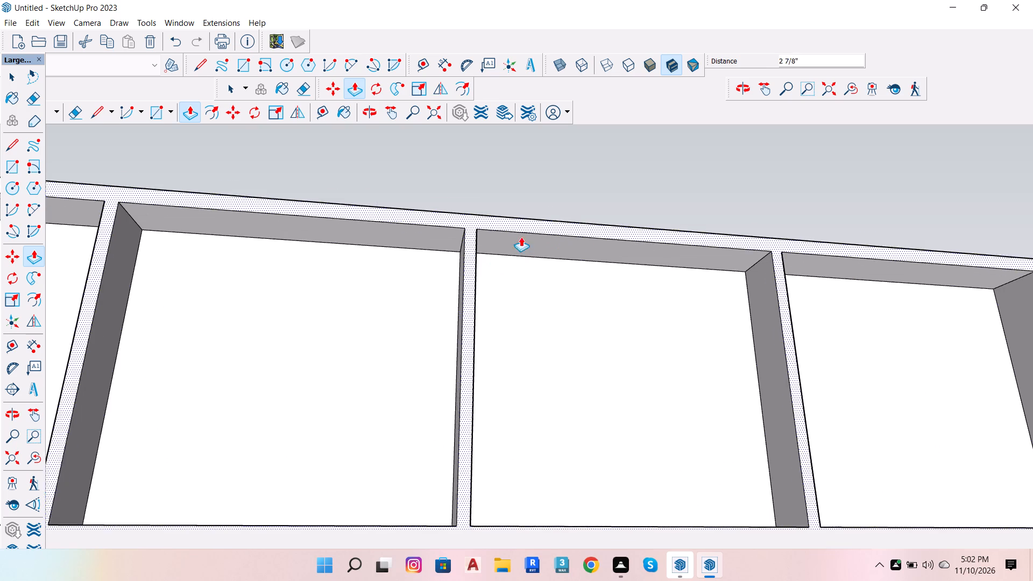
scroll(504, 247, "up", 3)
scroll(455, 268, "up", 4)
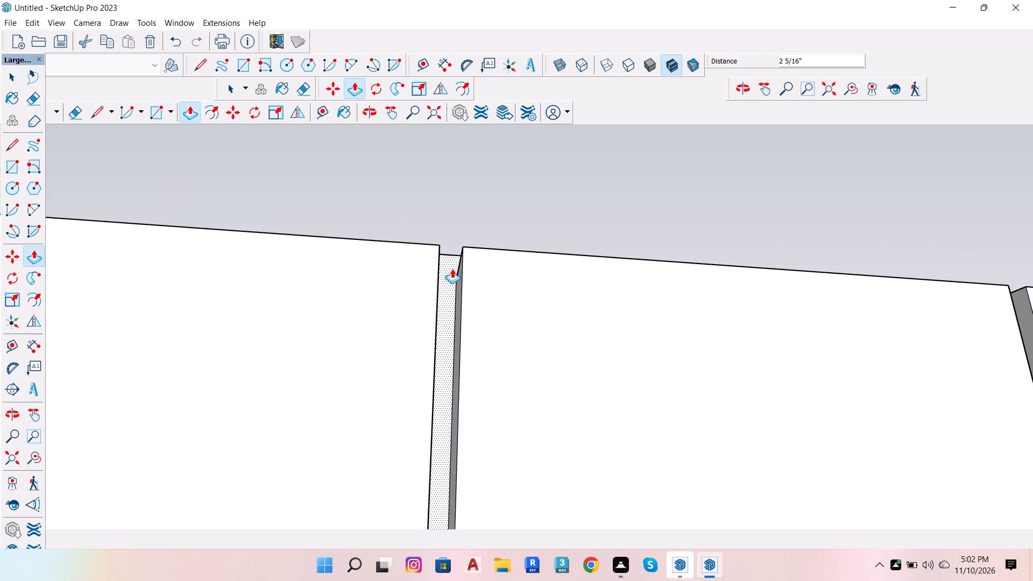
type(".6")
key("Return")
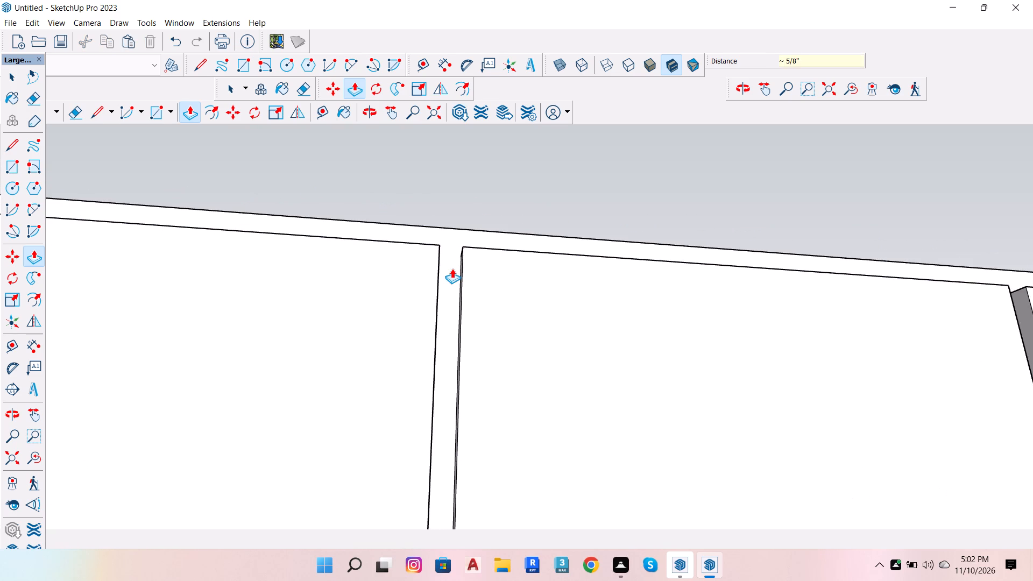
key("space")
scroll(465, 431, "down", 20)
scroll(465, 431, "down", 6)
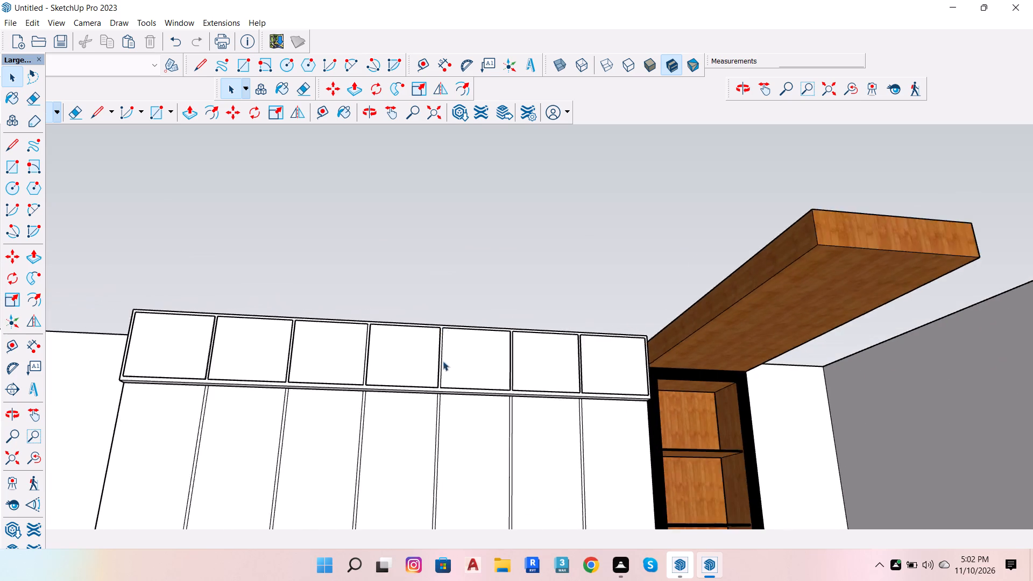
Open the lower cabinet group for editing and pull its leftmost door panel out by 0.6 inches.
scroll(417, 498, "up", 5)
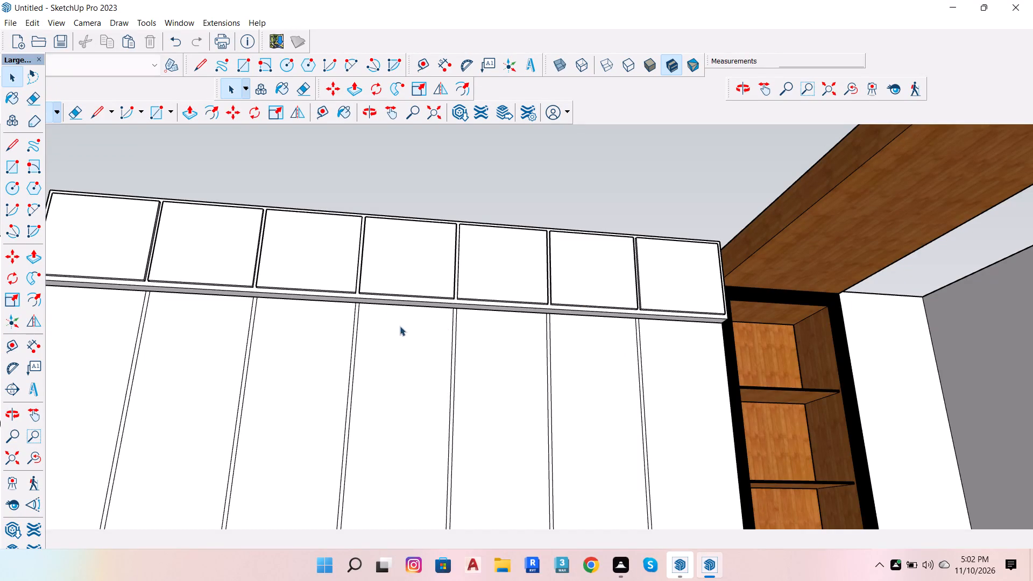
scroll(621, 183, "down", 7)
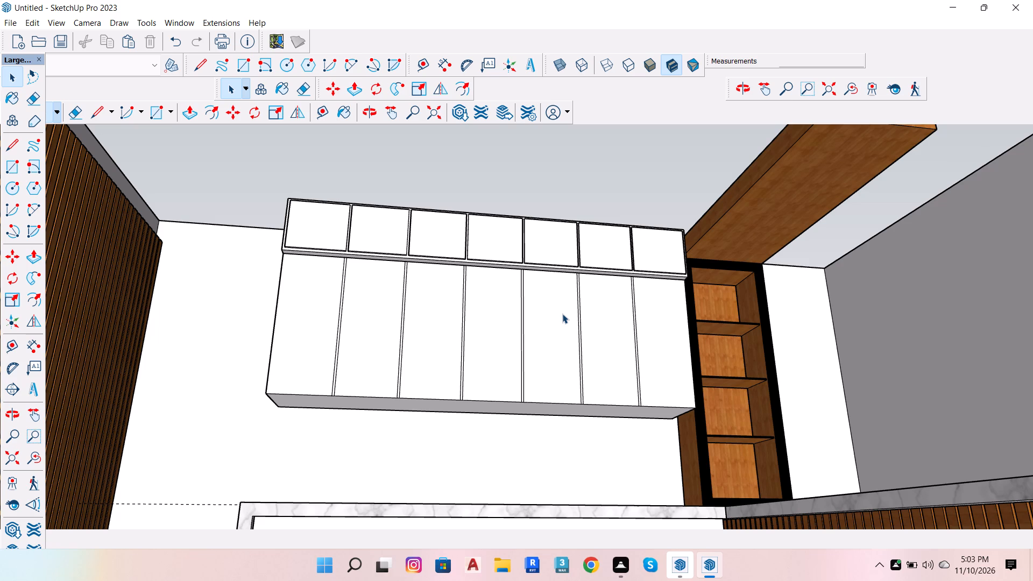
scroll(457, 355, "down", 5)
scroll(522, 368, "up", 7)
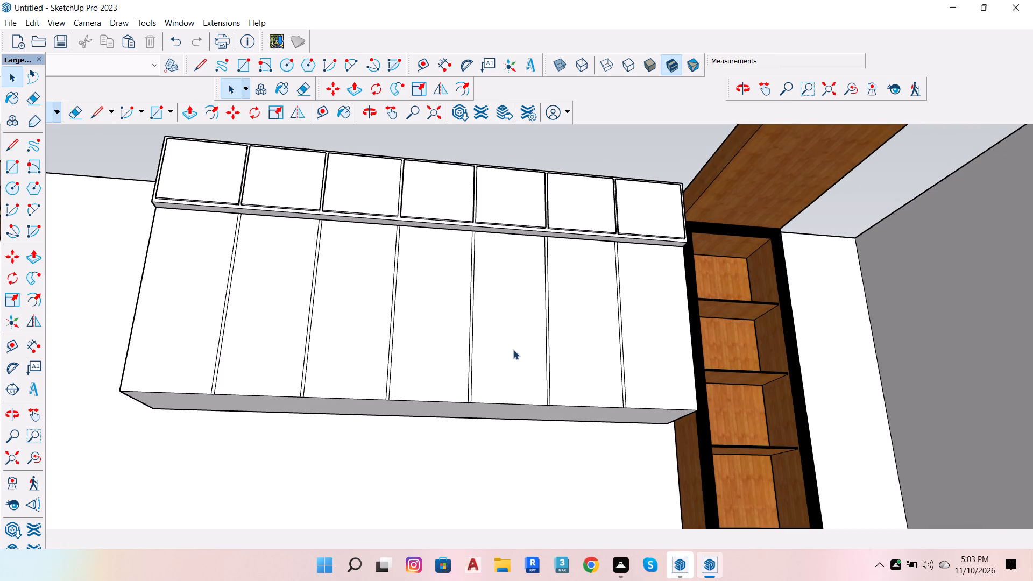
left_click(171, 283)
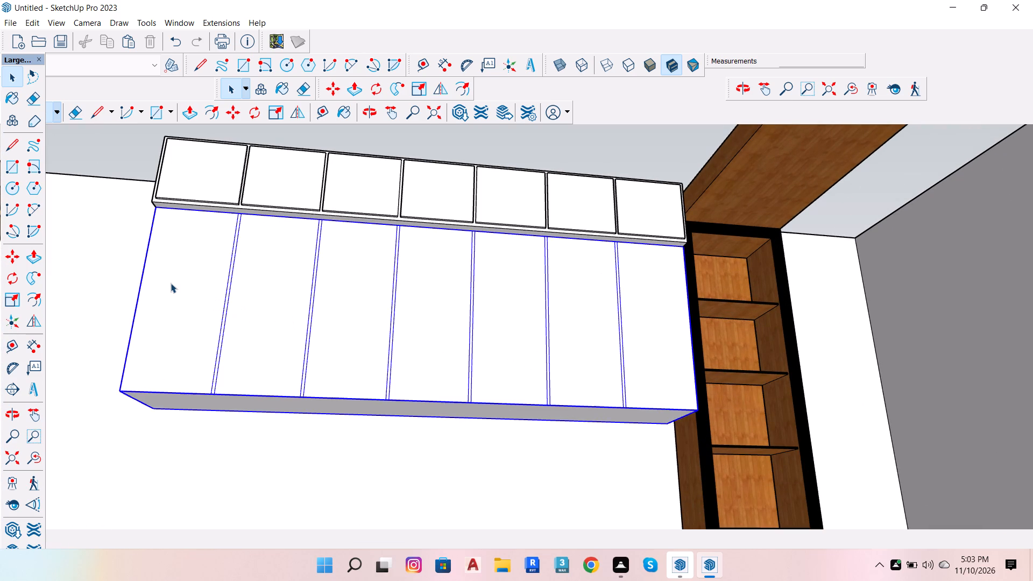
double_click(171, 283)
left_click(171, 283)
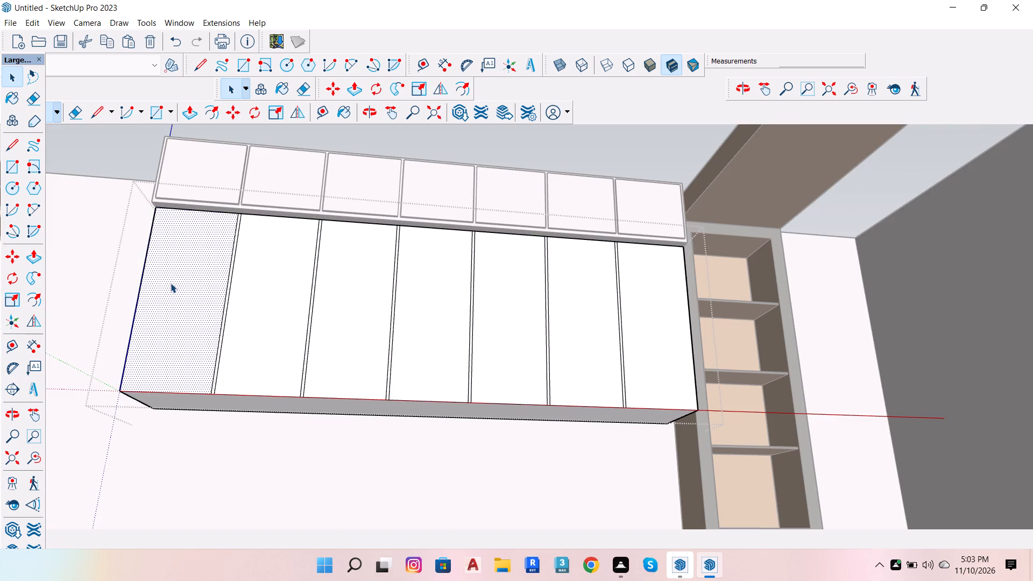
key("p")
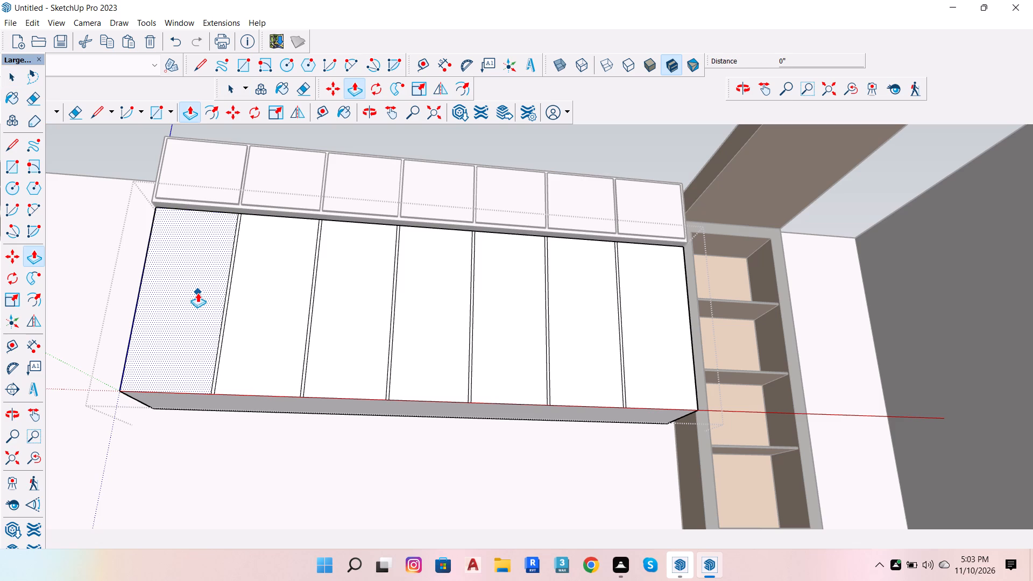
left_click(197, 293)
type(".6")
key("Return")
Pull the remaining six door panels of the lower cabinet out by the same 0.6 inches, flush with the first.
double_click(247, 266)
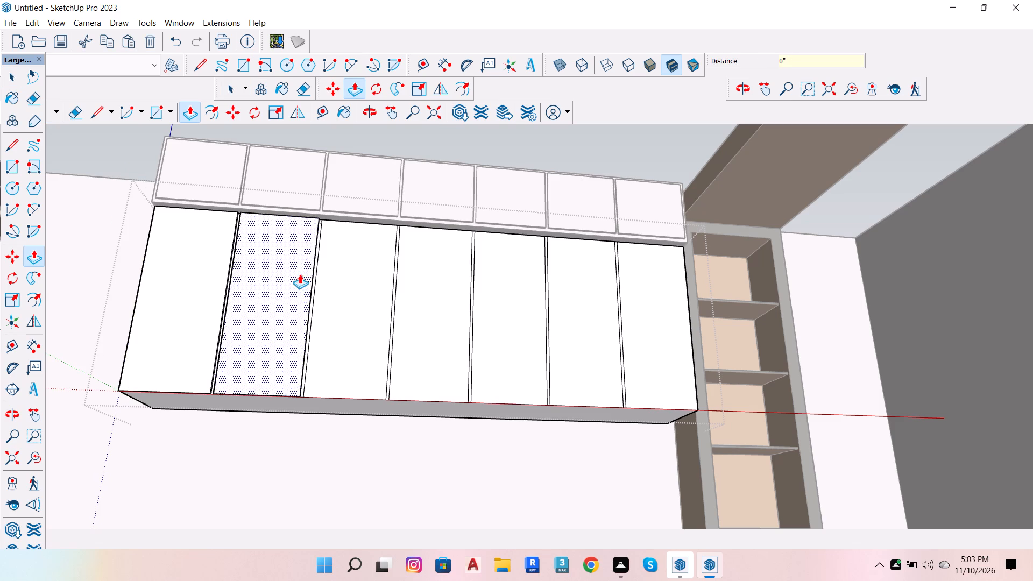
double_click(351, 306)
double_click(436, 325)
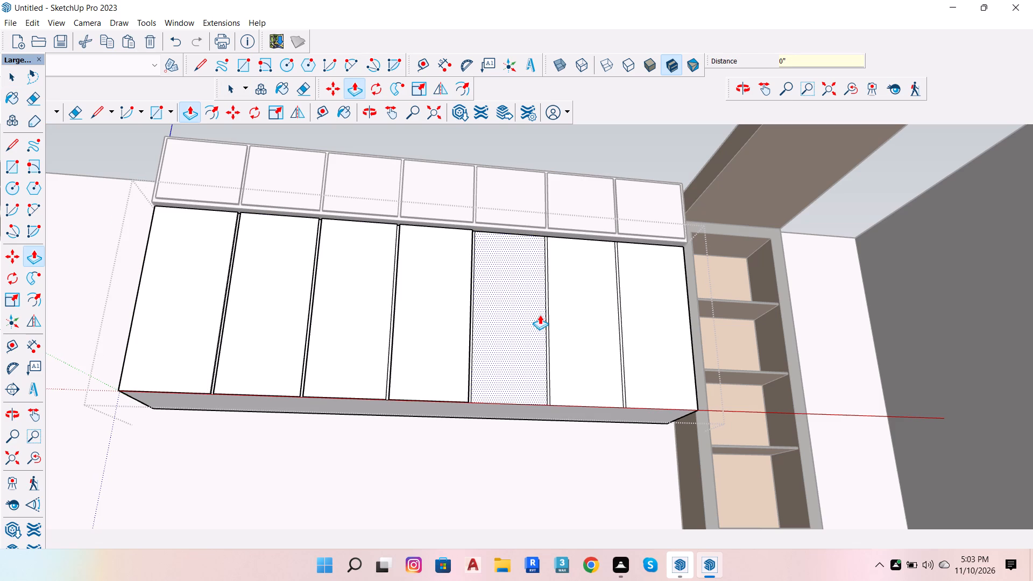
double_click(538, 314)
scroll(519, 332, "up", 4)
left_click(519, 332)
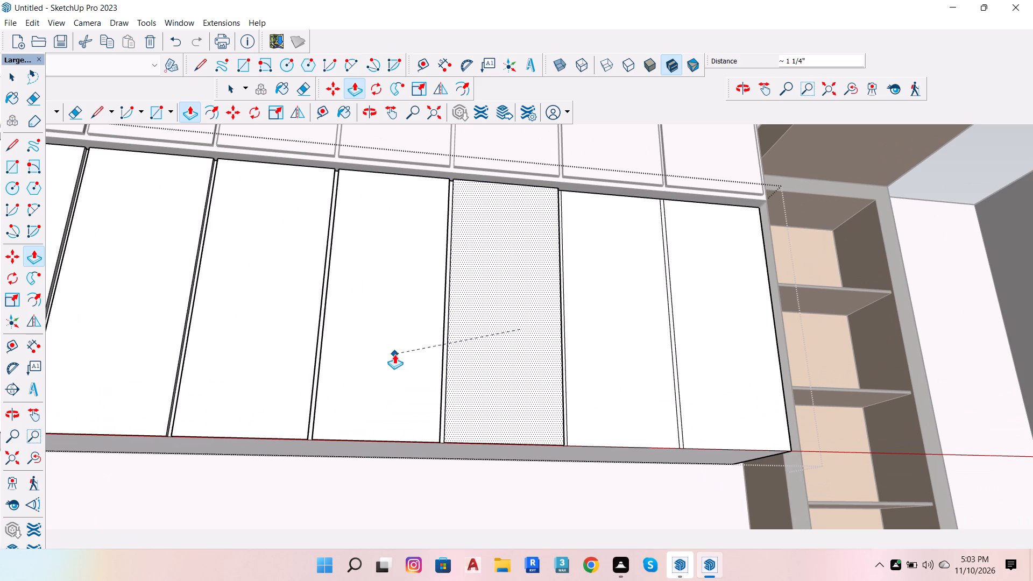
left_click(384, 331)
double_click(619, 316)
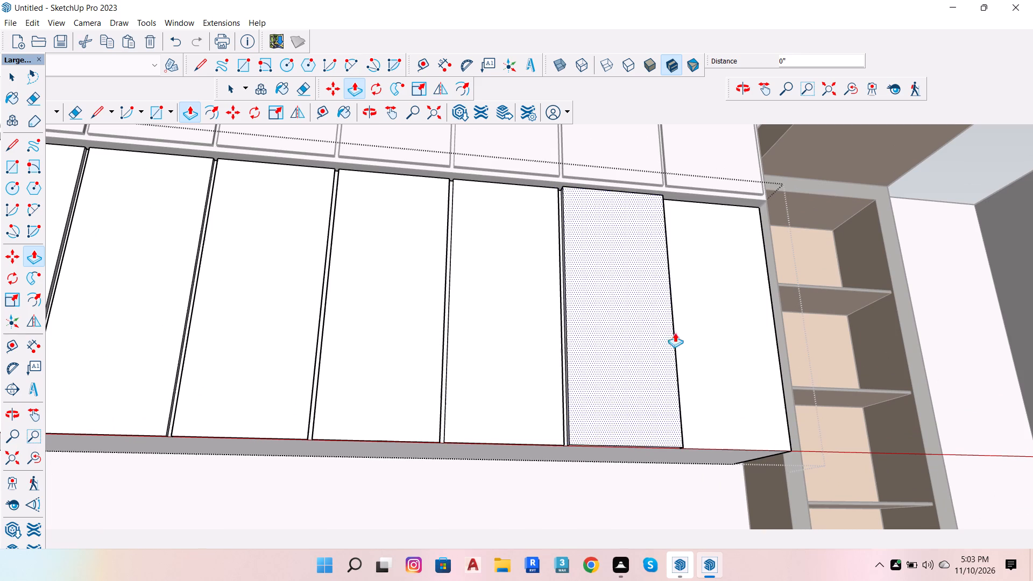
double_click(692, 339)
scroll(693, 307, "down", 7)
key("space")
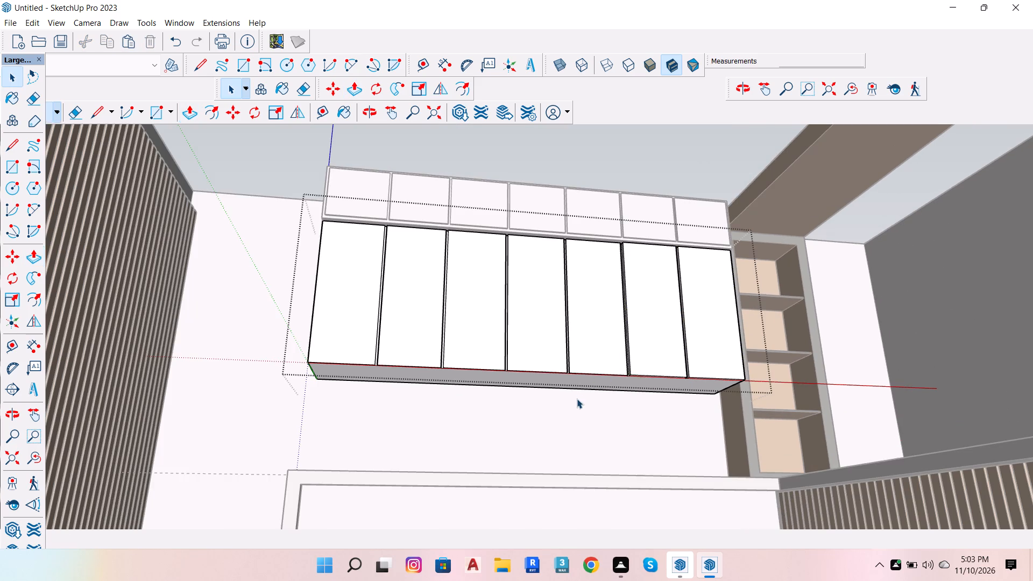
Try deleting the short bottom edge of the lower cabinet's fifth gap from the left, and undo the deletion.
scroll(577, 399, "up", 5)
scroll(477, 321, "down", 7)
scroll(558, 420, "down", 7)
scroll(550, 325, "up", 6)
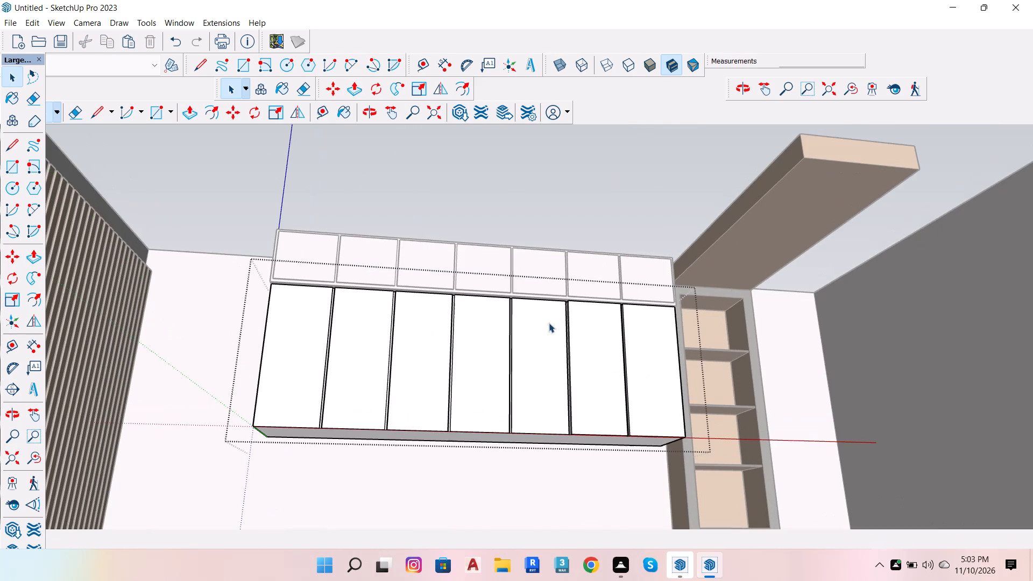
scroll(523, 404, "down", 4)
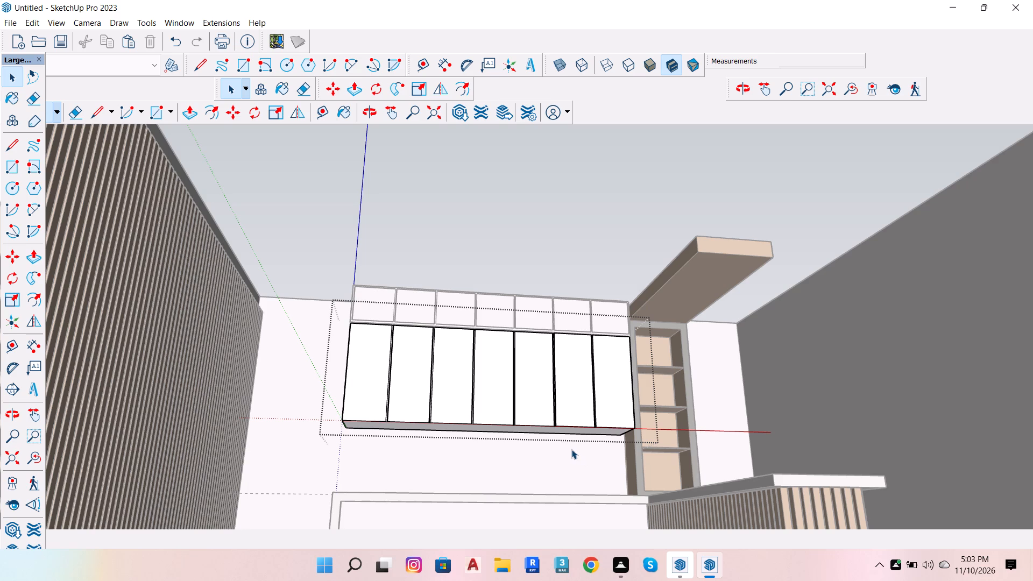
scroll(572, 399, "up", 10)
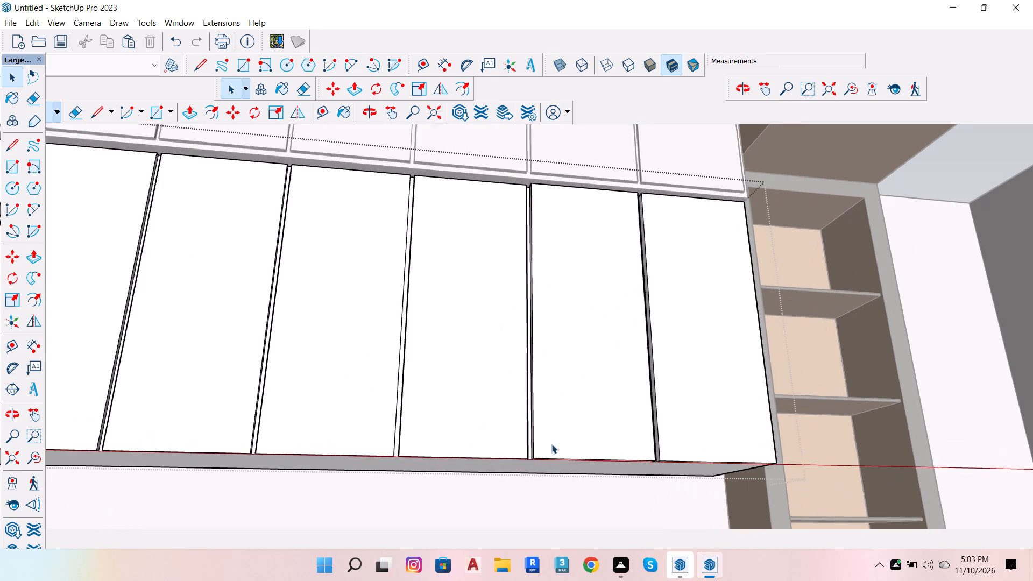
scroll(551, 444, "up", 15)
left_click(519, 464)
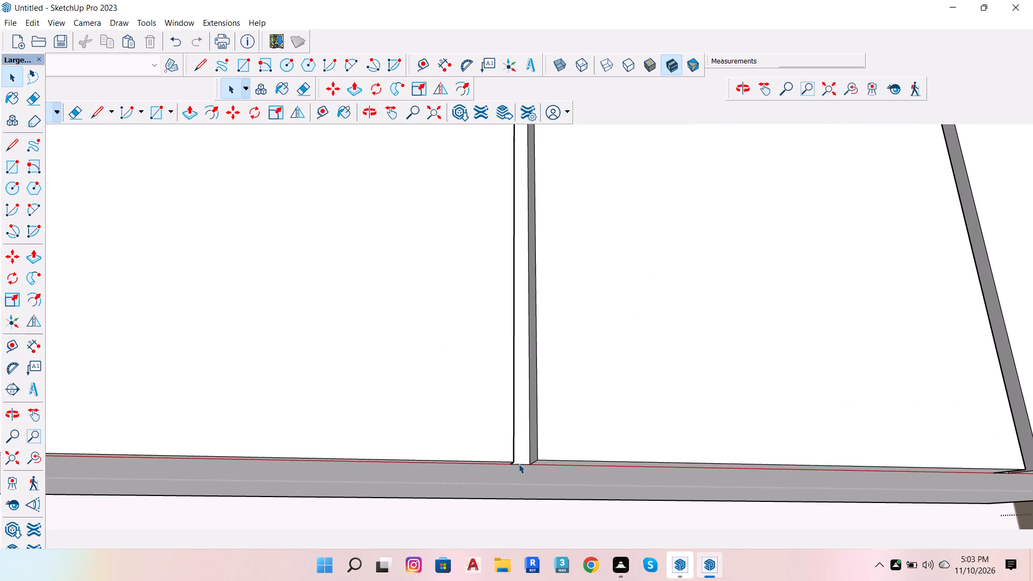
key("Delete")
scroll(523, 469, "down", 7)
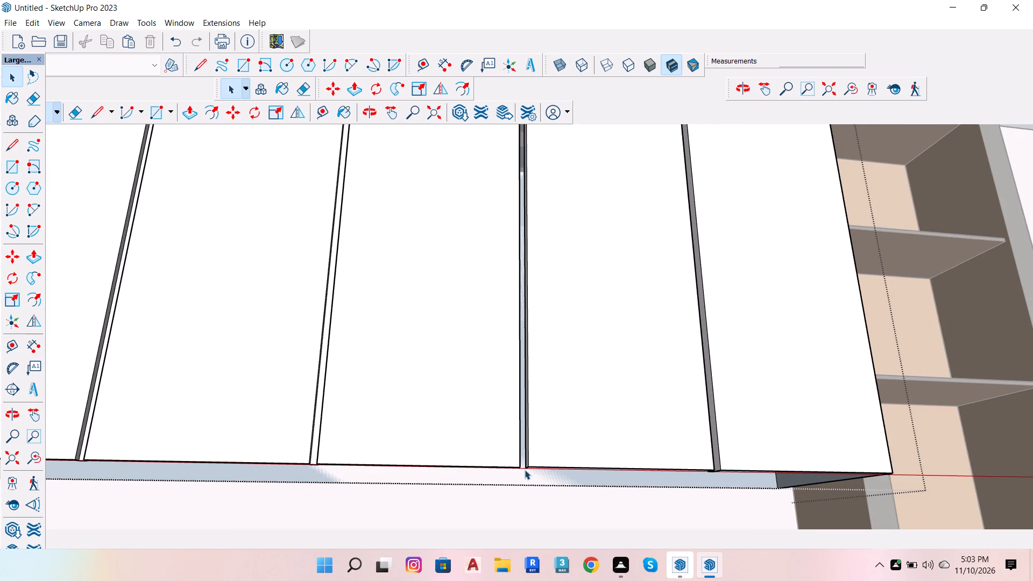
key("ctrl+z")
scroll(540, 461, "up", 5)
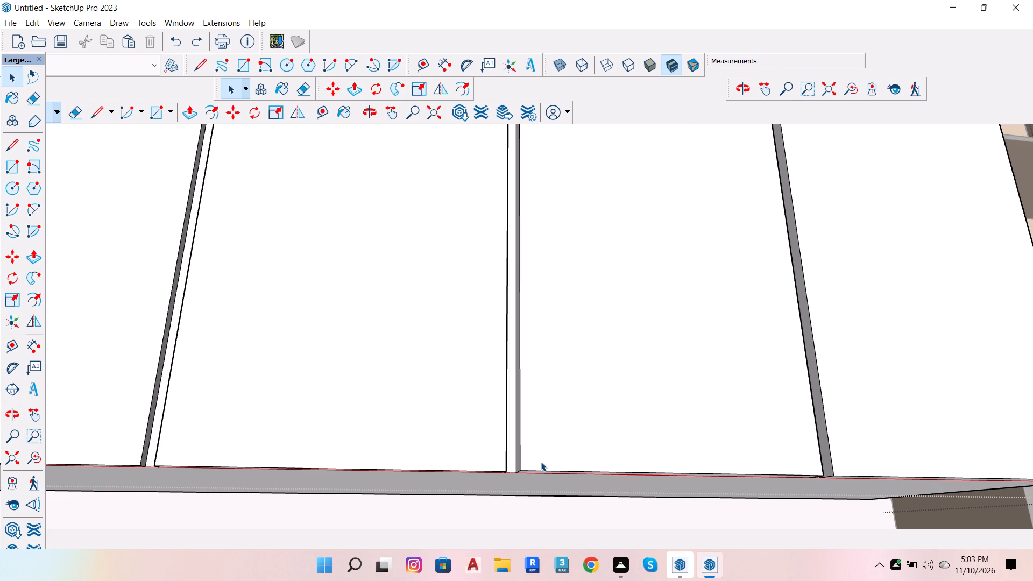
Add a horizontal guide line 4 inches above the bottom edge of the lower cabinet's door panels.
key("t")
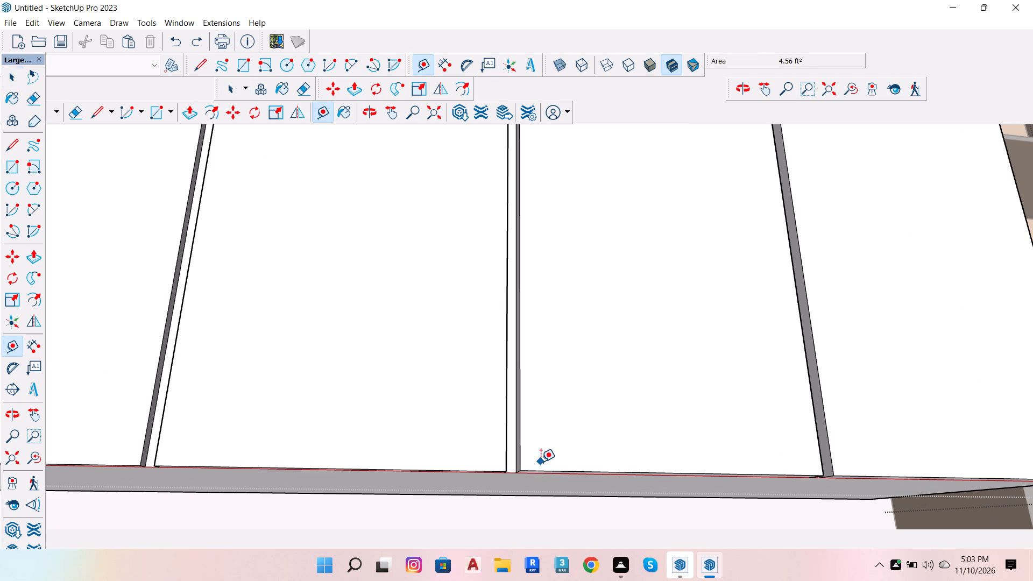
left_click(555, 470)
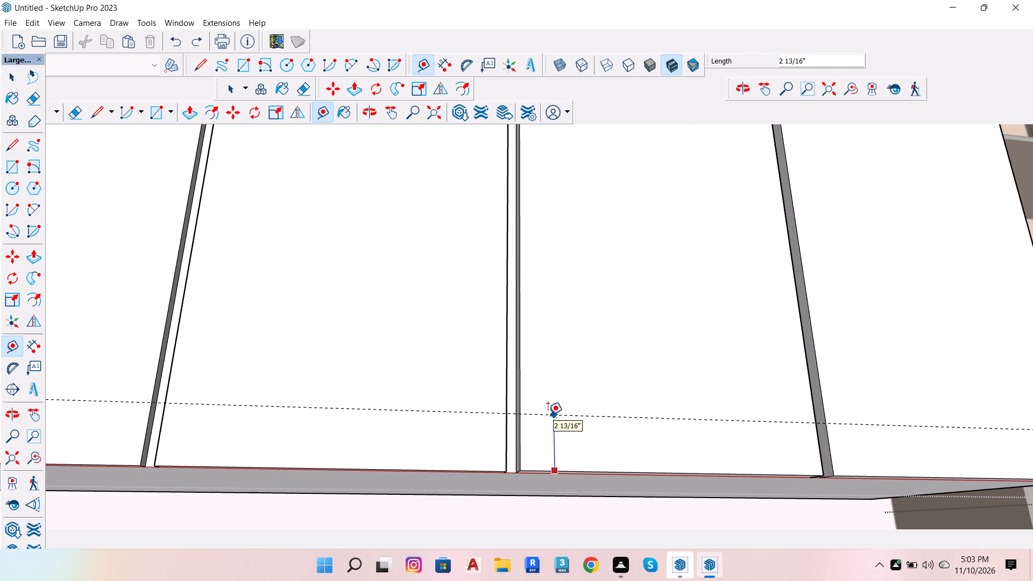
key("4")
key("Return")
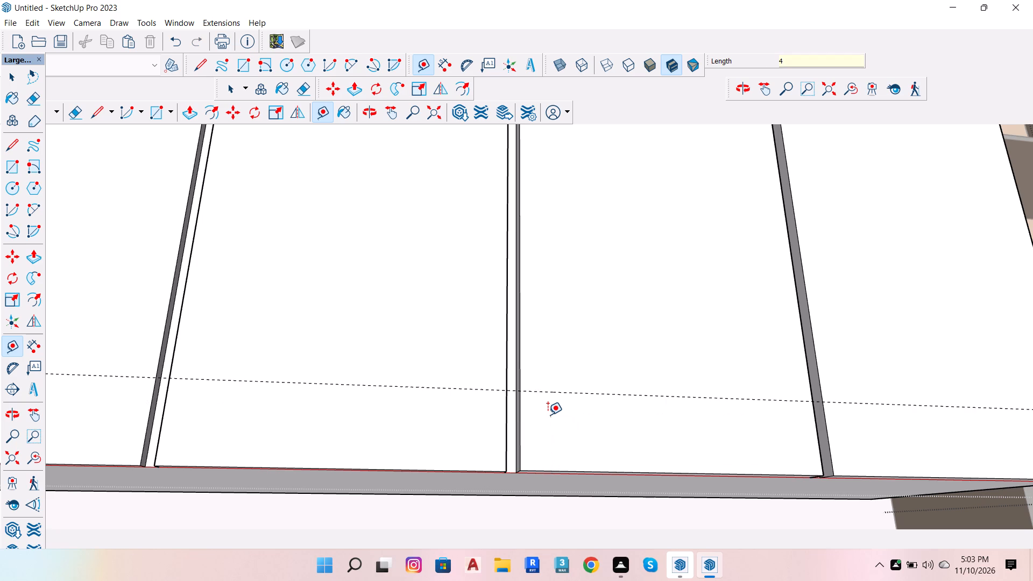
Draw a line along the guide across the lower cabinet's fifth and sixth door panels from the left.
key("space")
double_click(299, 415)
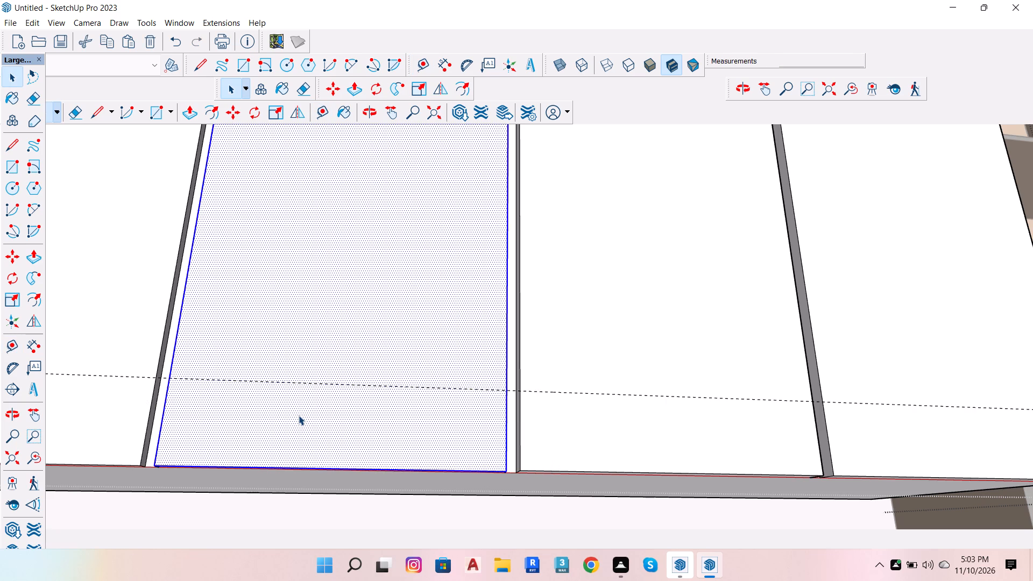
left_click(299, 415)
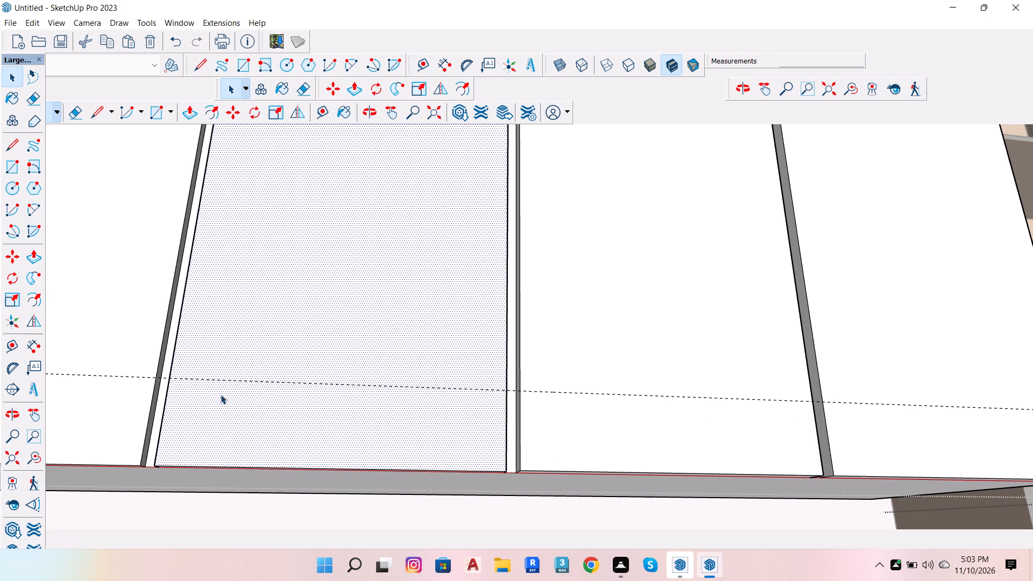
key("l")
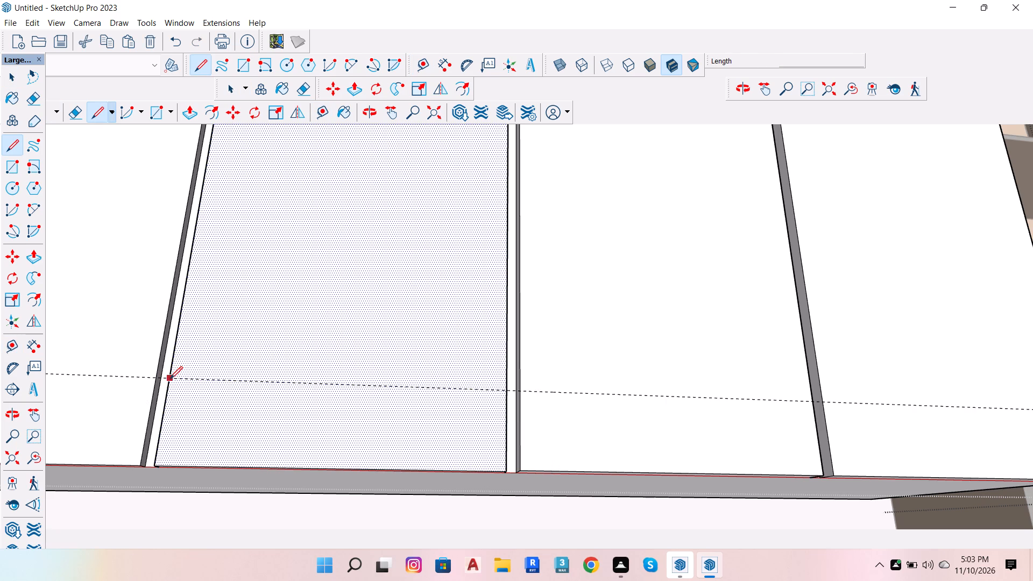
scroll(162, 391, "up", 7)
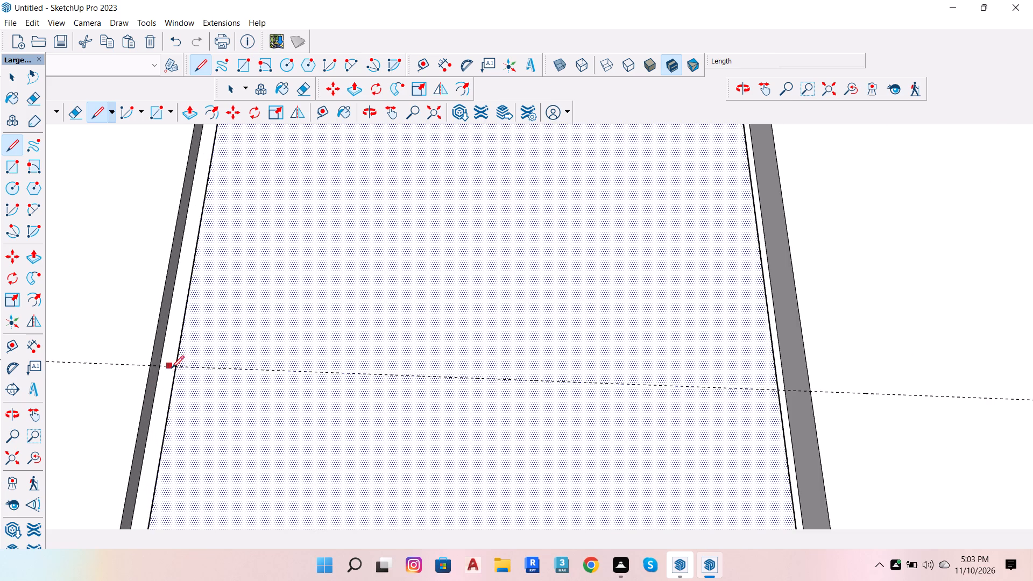
left_click(175, 367)
scroll(123, 416, "down", 12)
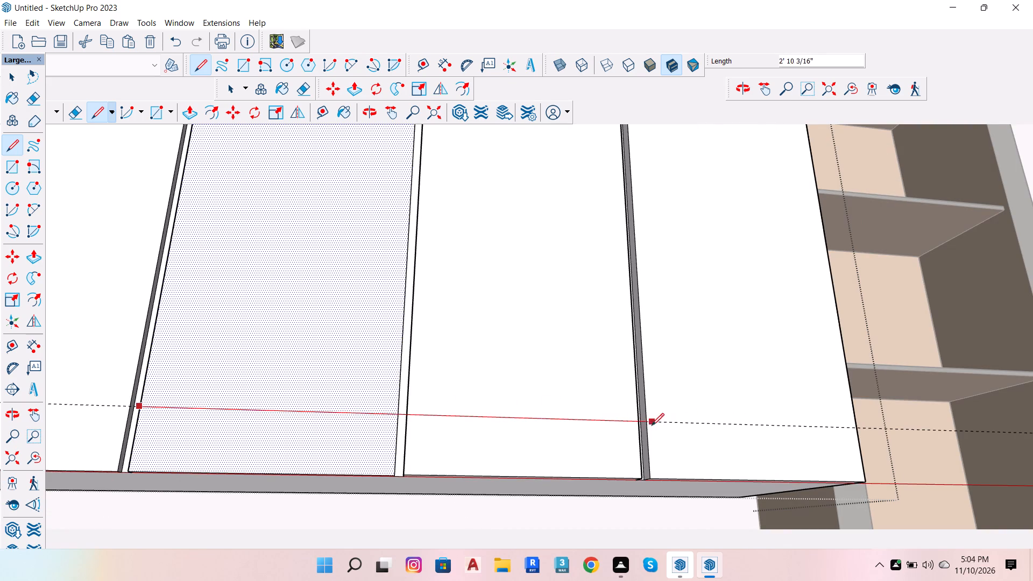
left_click(640, 420)
Push the strip below the line on the sixth door panel back flush with the recessed gap beside it.
key("space")
left_click(569, 449)
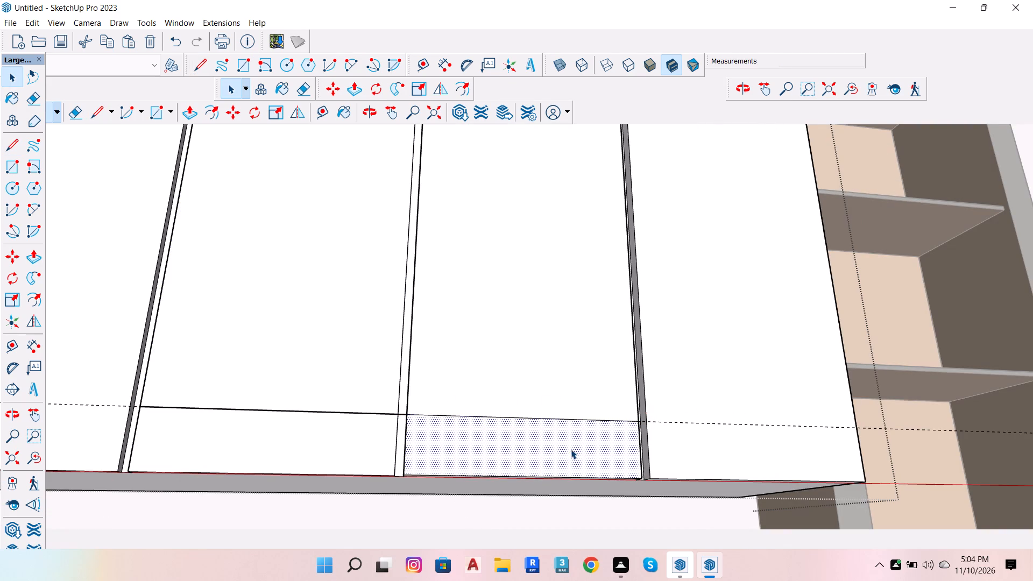
key("p")
left_click_drag(571, 449, 570, 454)
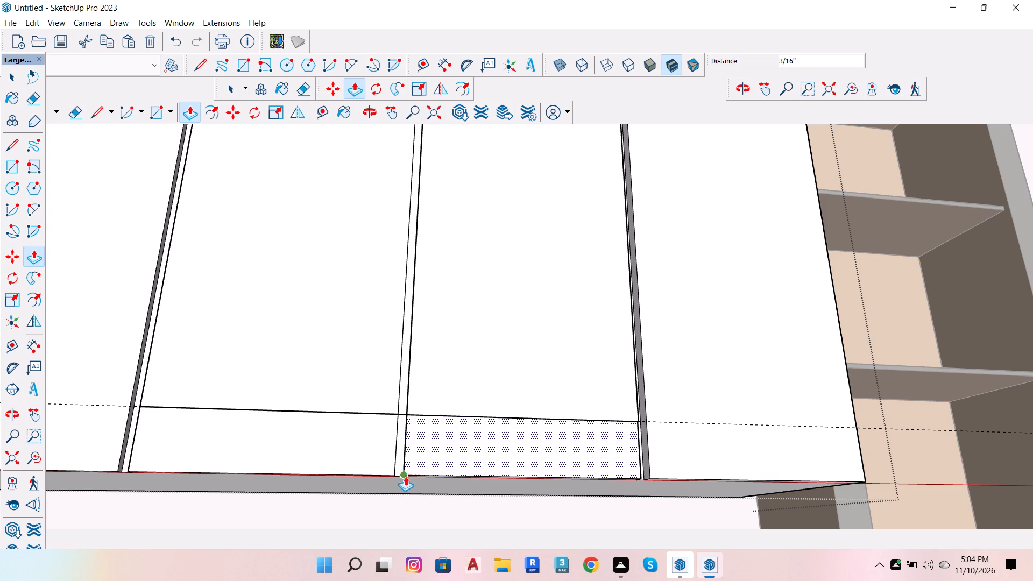
scroll(403, 489, "up", 13)
left_click(425, 391)
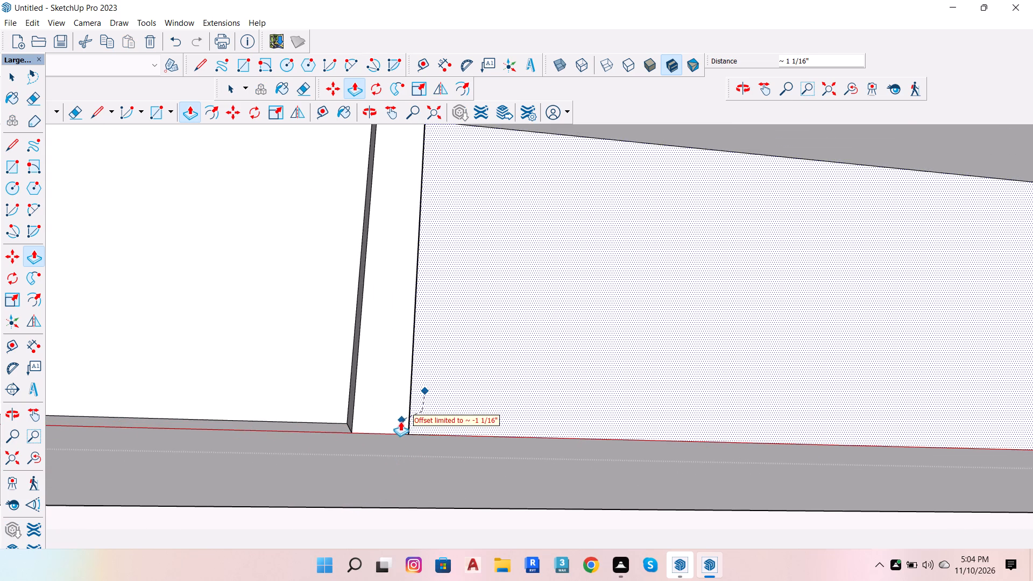
left_click(400, 422)
scroll(521, 448, "down", 7)
Delete the line lying across the fifth door panel and the gap beside it.
key("space")
left_click(358, 385)
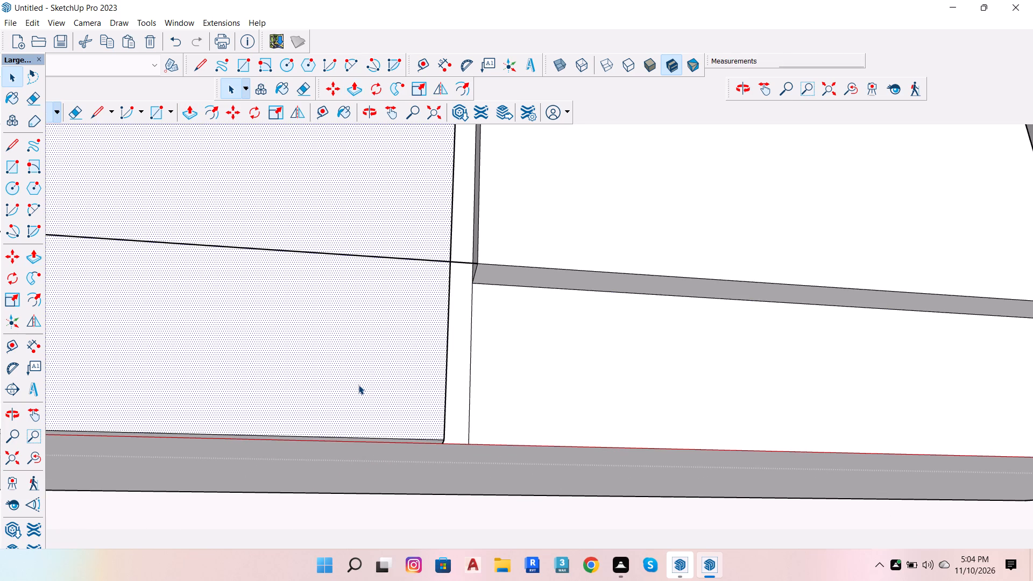
left_click(358, 385)
scroll(478, 448, "down", 6)
scroll(460, 357, "up", 1)
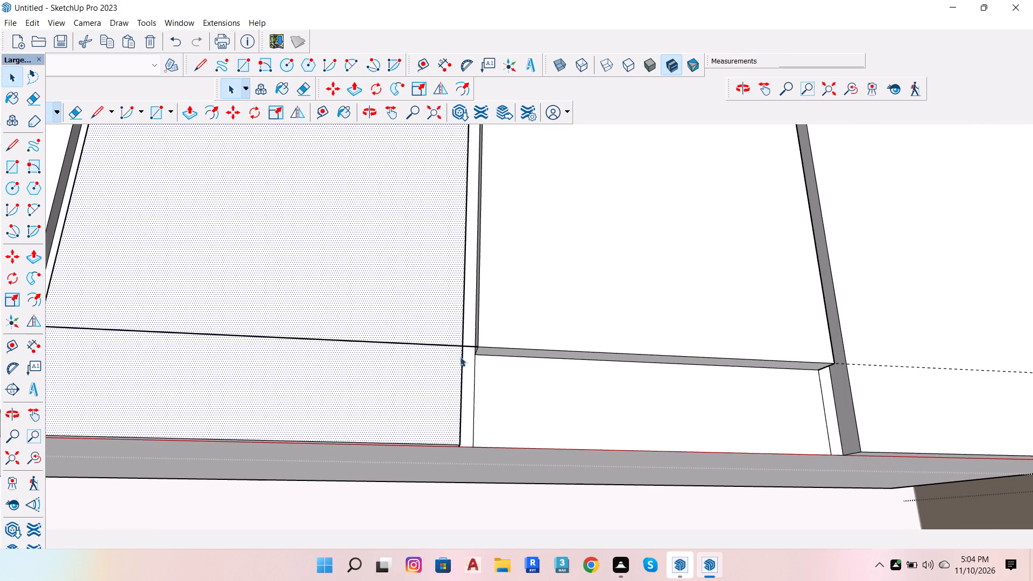
left_click(471, 343)
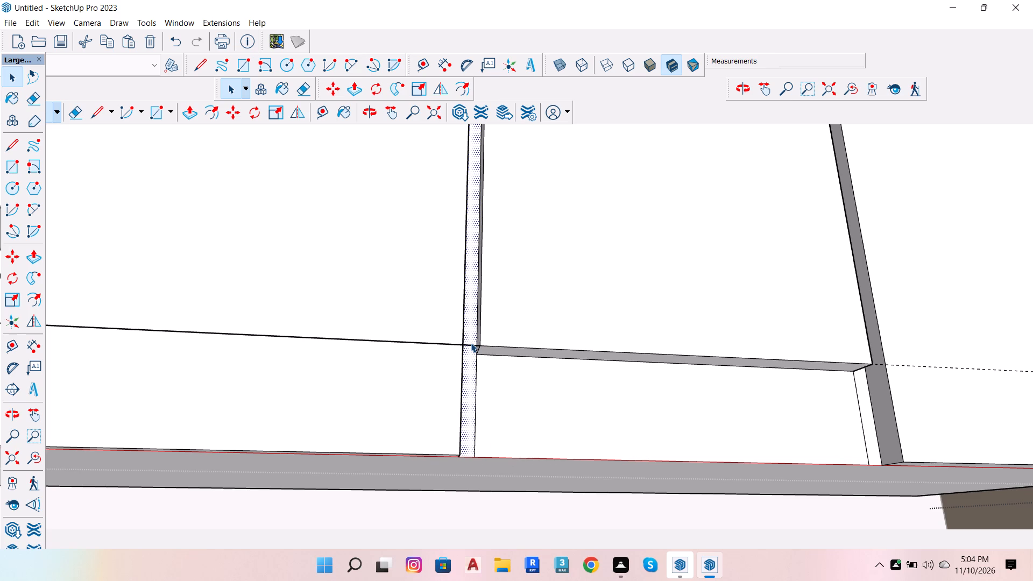
left_click(468, 346)
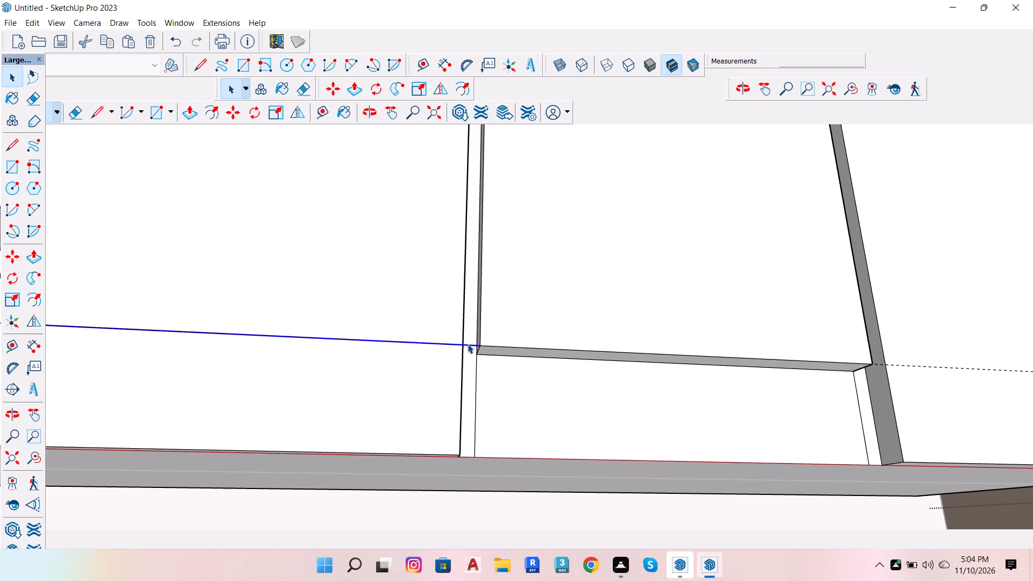
key("Delete")
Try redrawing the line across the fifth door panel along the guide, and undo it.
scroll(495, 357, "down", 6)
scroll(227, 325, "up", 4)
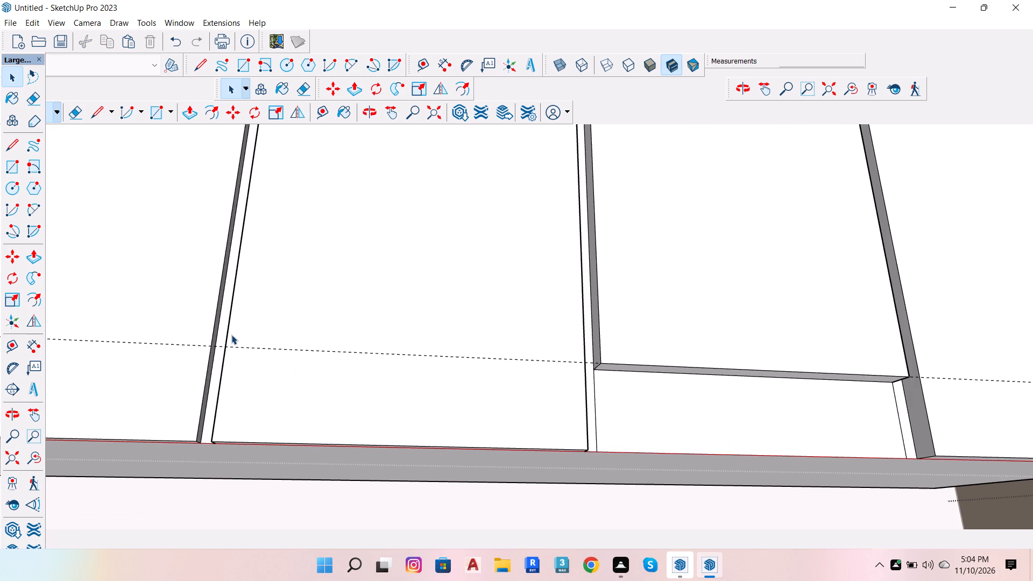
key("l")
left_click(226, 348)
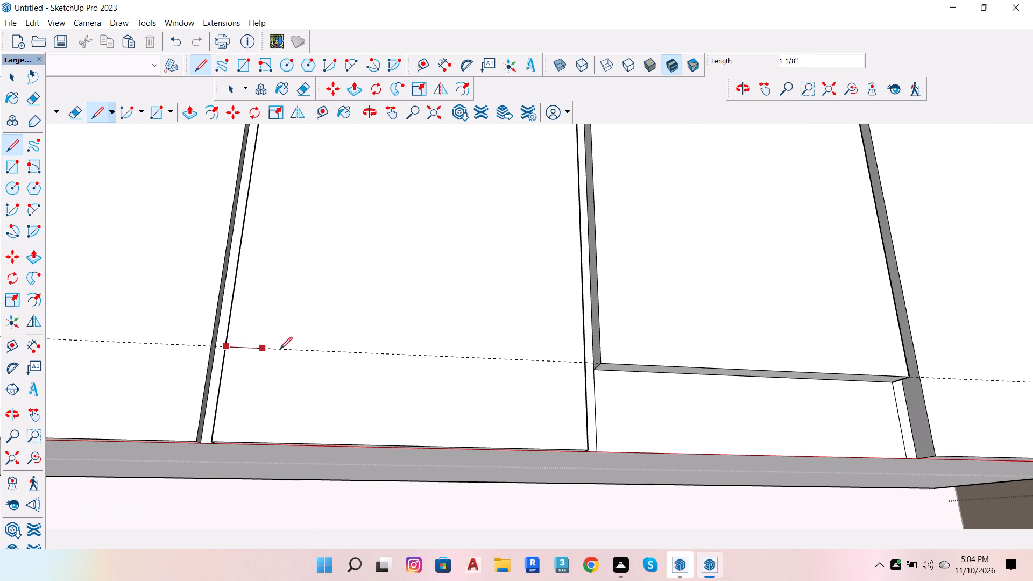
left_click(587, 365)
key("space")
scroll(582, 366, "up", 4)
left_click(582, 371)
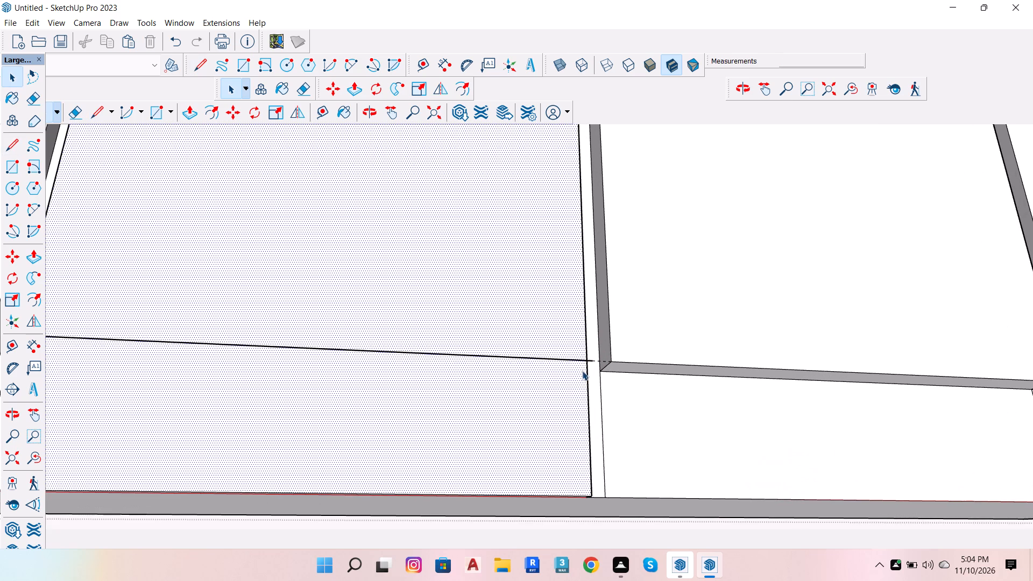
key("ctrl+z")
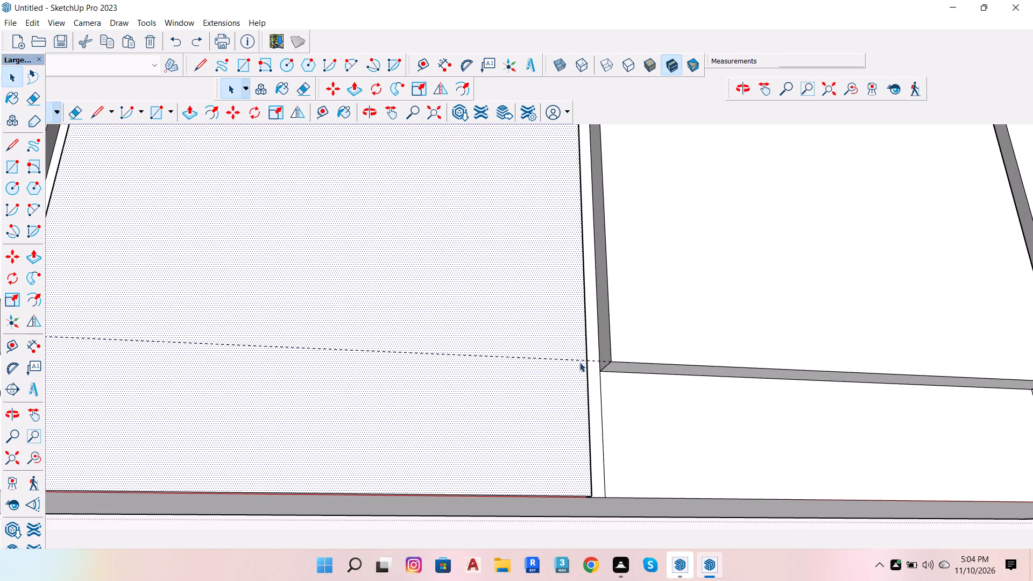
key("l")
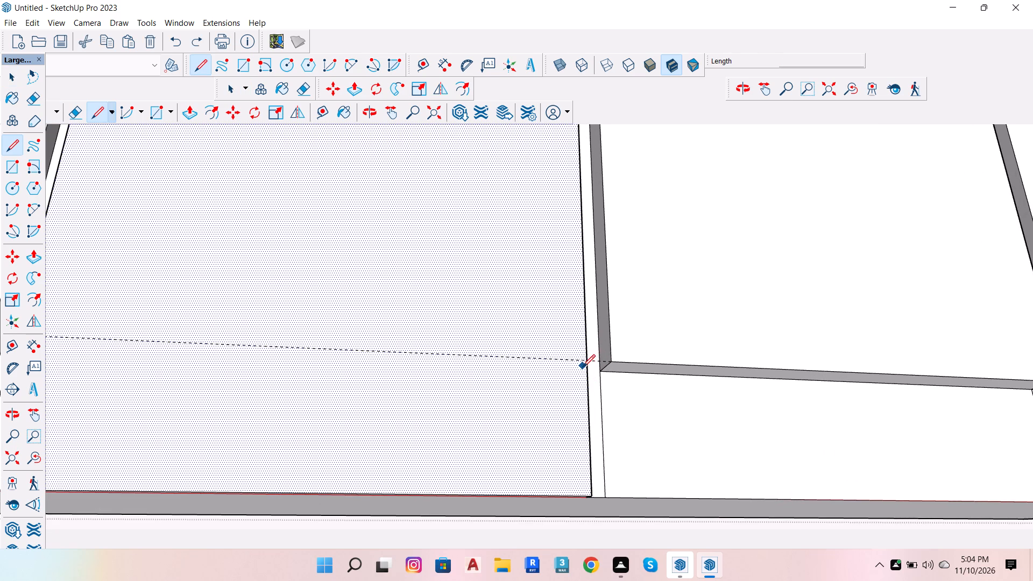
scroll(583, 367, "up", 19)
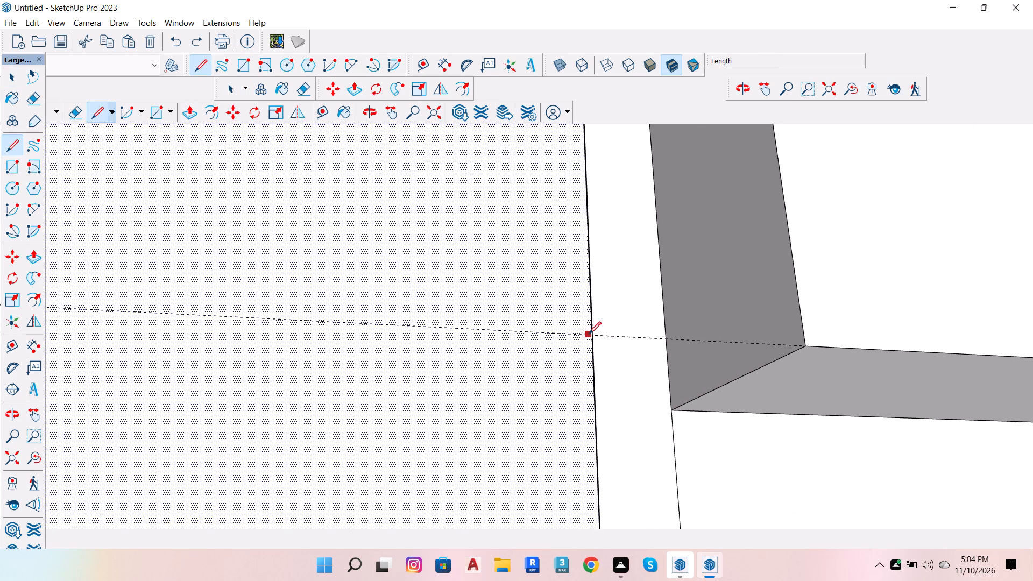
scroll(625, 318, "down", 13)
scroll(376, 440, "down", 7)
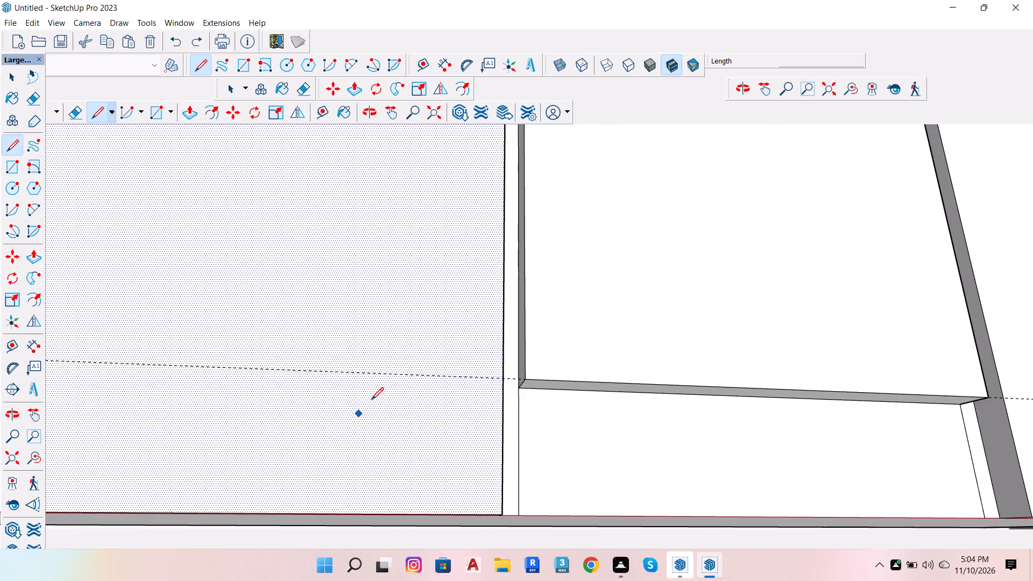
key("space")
Pull the fifth door panel out 5/8 inch, level with the front of the sixth panel.
scroll(418, 359, "down", 7)
scroll(497, 484, "up", 6)
scroll(369, 356, "up", 2)
scroll(449, 430, "down", 7)
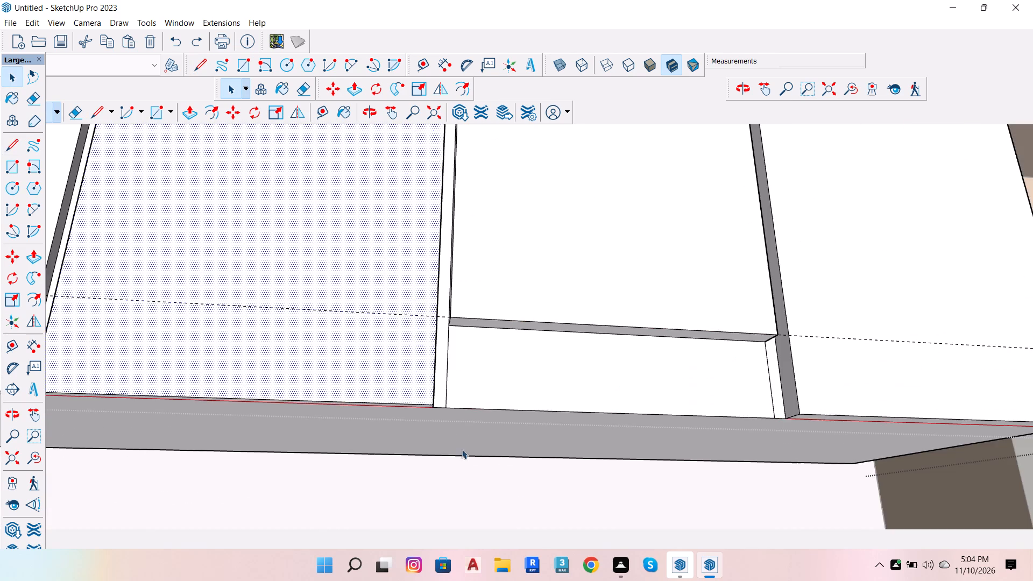
scroll(366, 297, "up", 6)
left_click(421, 390)
scroll(456, 355, "up", 7)
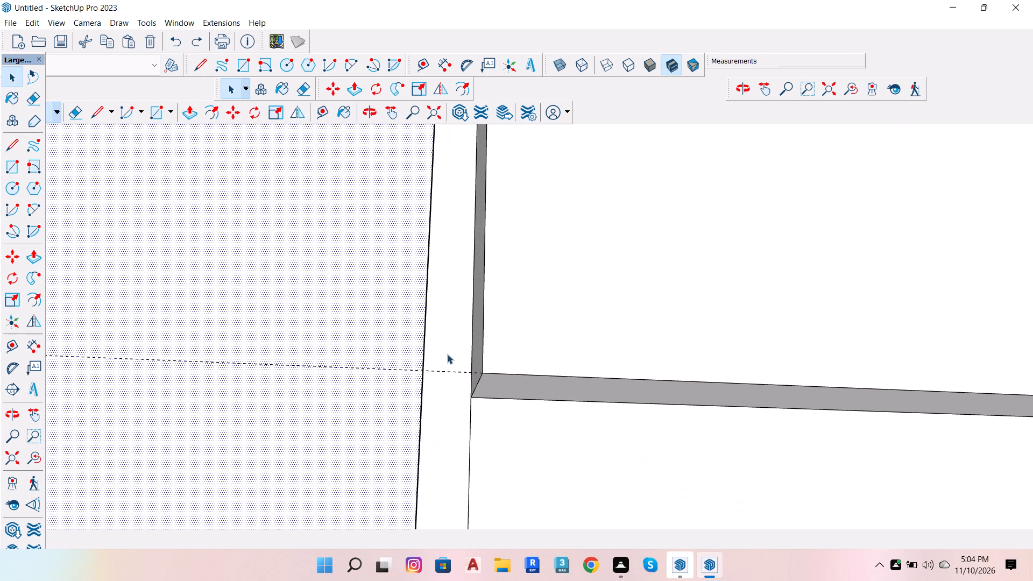
key("p")
left_click(426, 367)
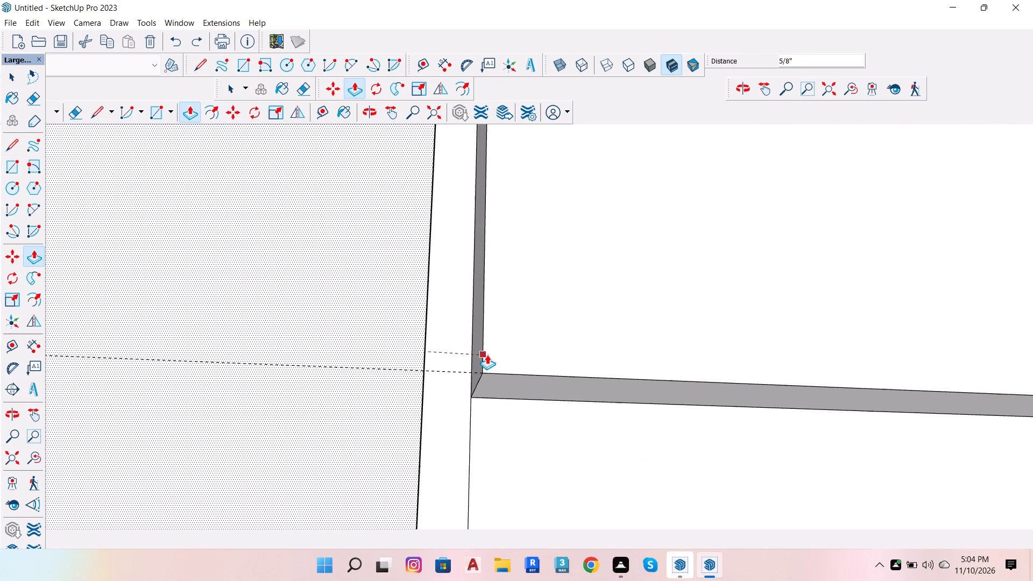
left_click(482, 353)
scroll(525, 348, "down", 7)
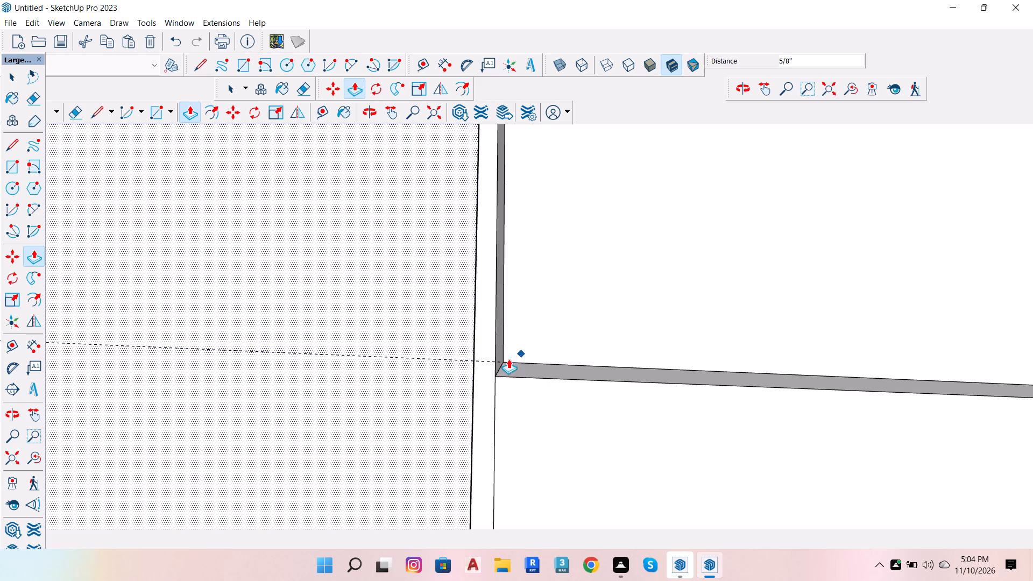
scroll(427, 358, "up", 4)
key("space")
Draw a line along the guide across the fifth door panel to separate its bottom strip.
key("l")
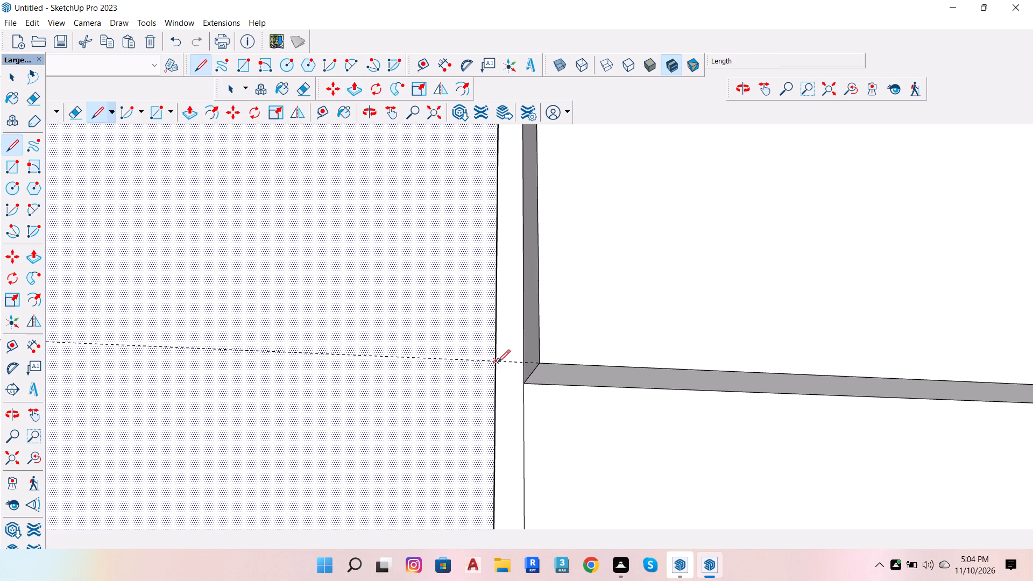
left_click(498, 362)
scroll(579, 366, "down", 13)
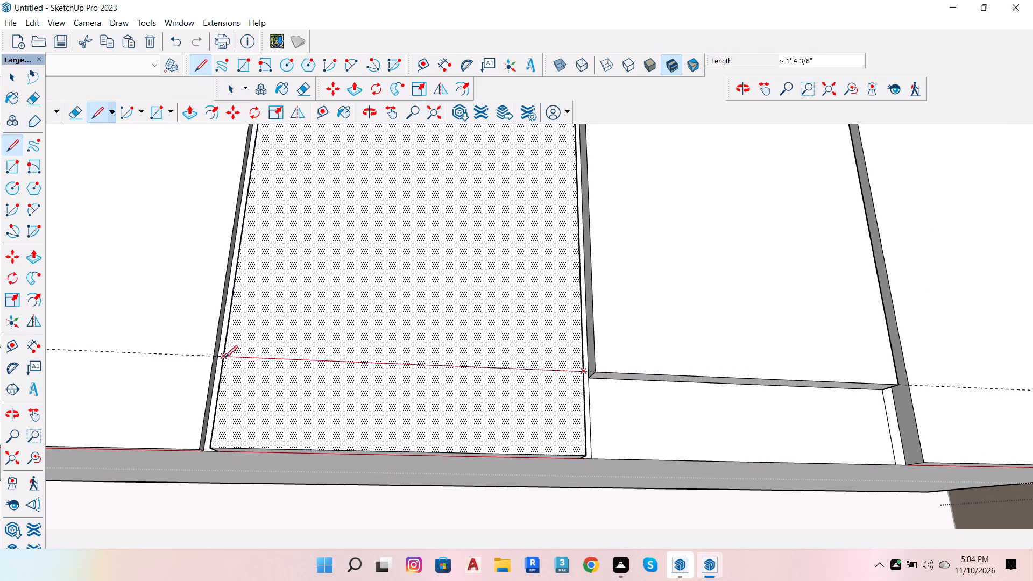
left_click(225, 358)
key("space")
Push the fifth door panel's bottom strip back about 1 1/4 inches, flush with the recessed gap.
left_click(305, 375)
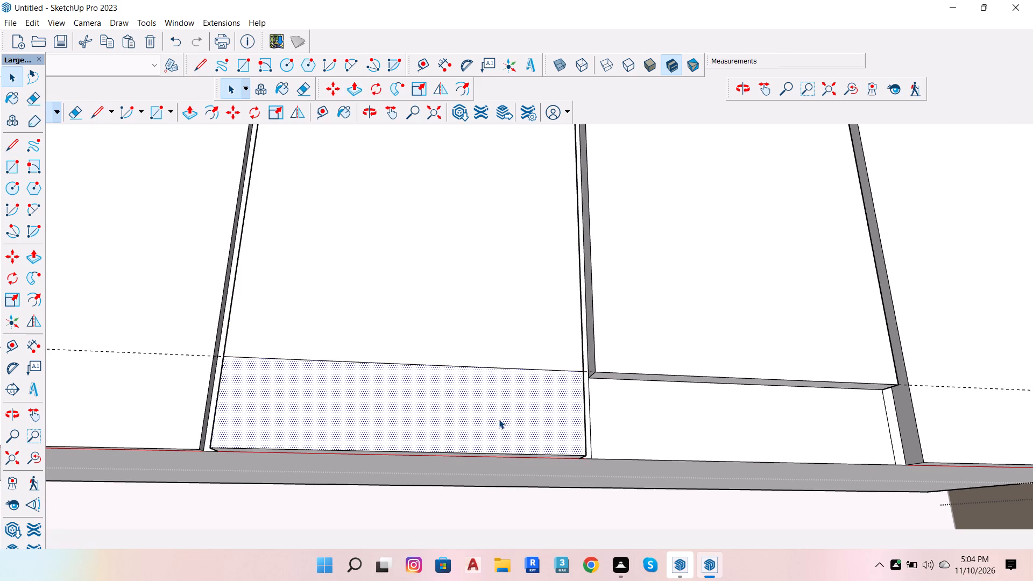
key("p")
left_click(508, 419)
left_click(427, 434)
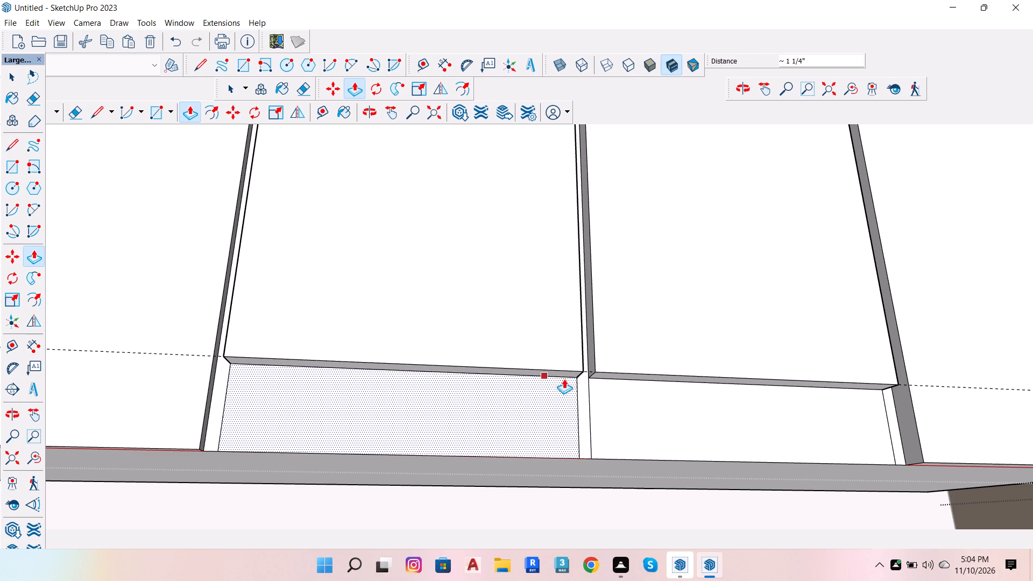
scroll(642, 391, "up", 5)
key("space")
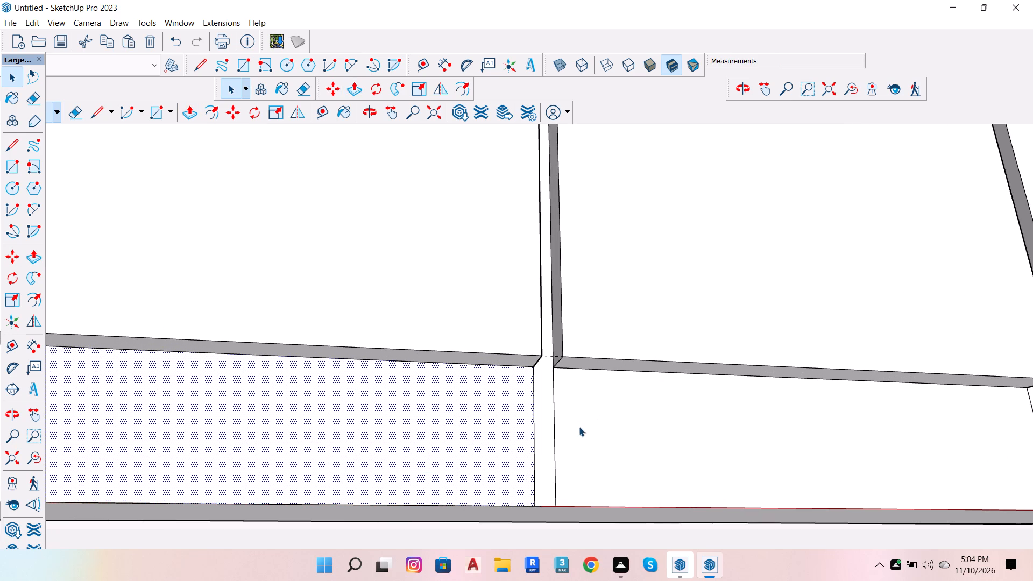
Erase the leftover vertical edges at the sides of the fifth and sixth panels' recessed bottom strips, merging them with the adjoining gaps.
key("e")
left_click_drag(581, 426, 462, 436)
scroll(667, 427, "down", 10)
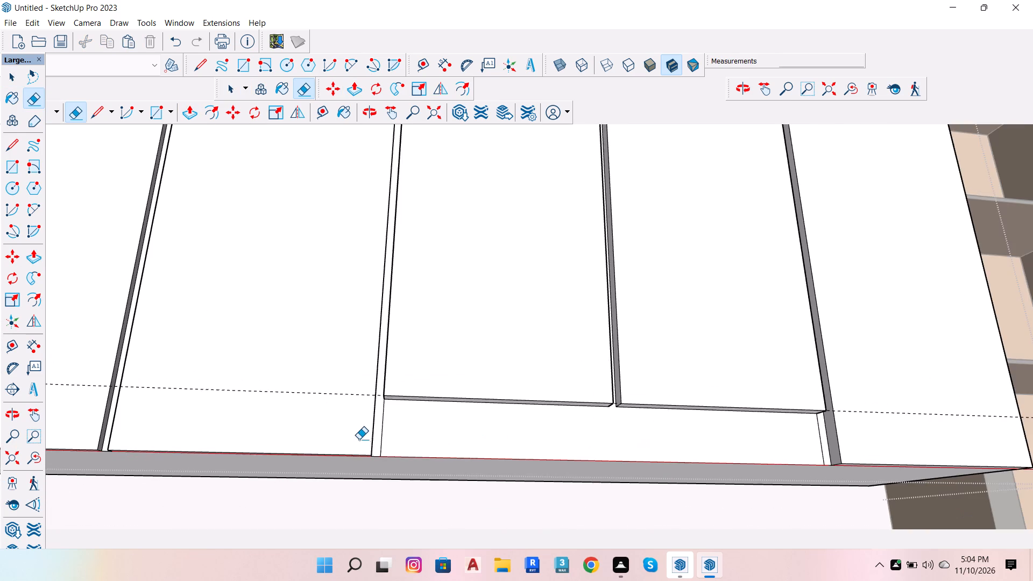
scroll(359, 440, "up", 6)
left_click_drag(398, 420, 402, 424)
scroll(141, 452, "down", 7)
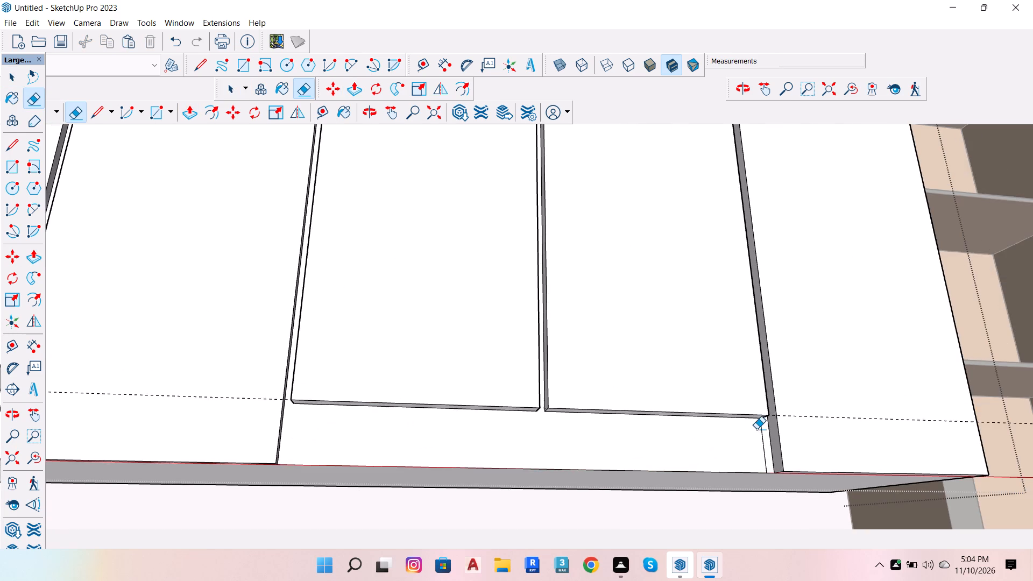
scroll(756, 429, "up", 6)
left_click_drag(773, 445, 763, 454)
Erase the horizontal guide line running across the lower door panels.
left_click_drag(872, 387, 867, 406)
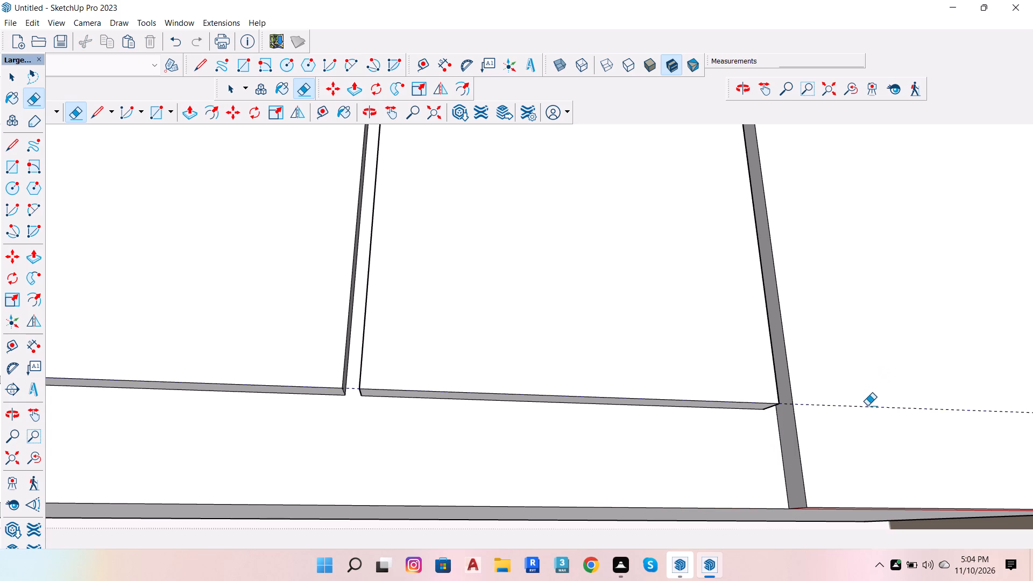
Erase the remaining horizontal guide line crossing the lower door panels.
left_click_drag(867, 406, 866, 408)
Copy the seventh door panel's top edge onto its bottom edge and divide the distance by 2, adding a line at mid-height.
scroll(769, 413, "down", 7)
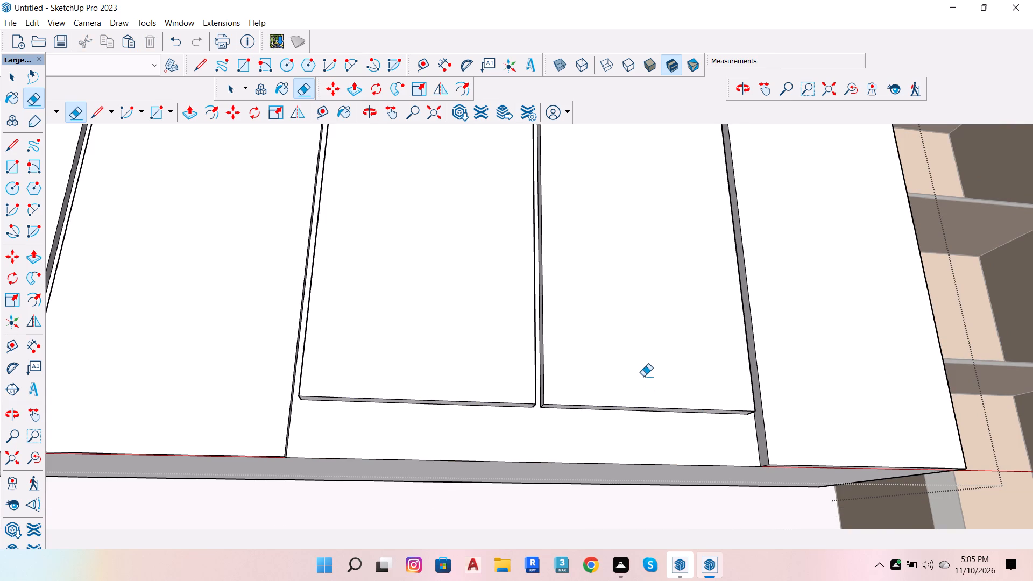
scroll(650, 435, "down", 5)
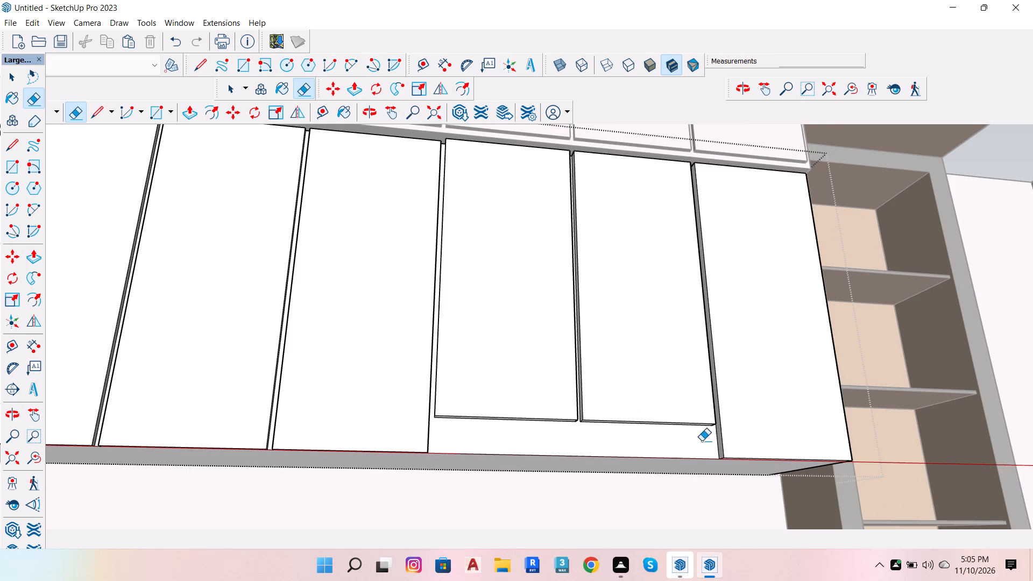
scroll(712, 445, "down", 3)
scroll(703, 408, "up", 3)
scroll(709, 423, "down", 7)
scroll(762, 298, "up", 7)
key("space")
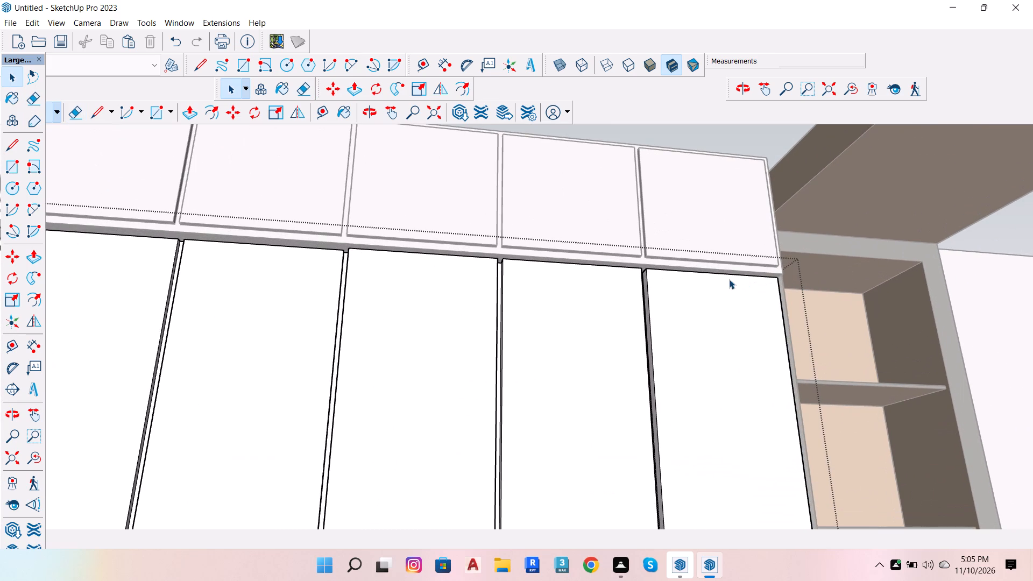
left_click(730, 276)
key("m")
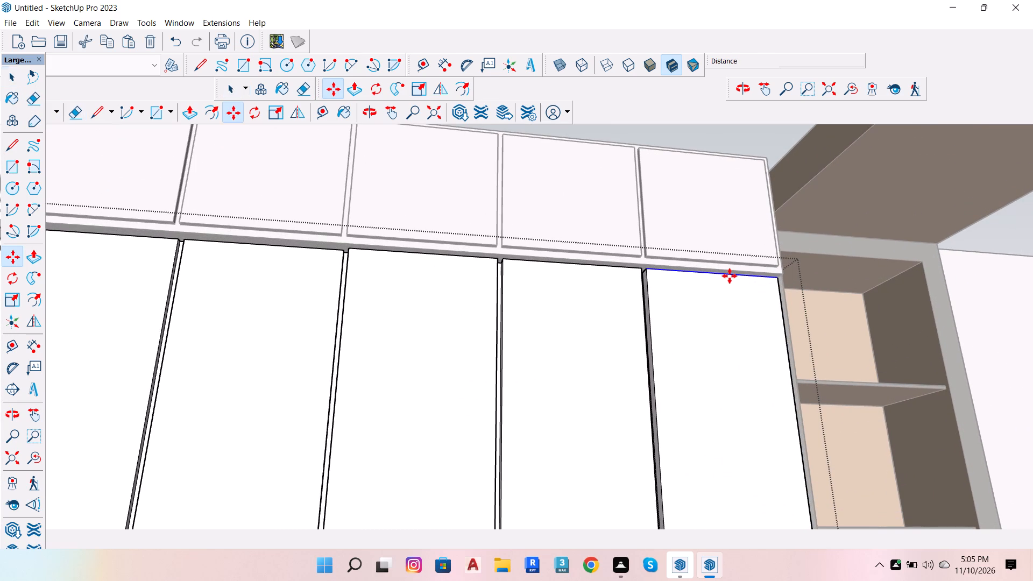
left_click(730, 276)
scroll(728, 328, "down", 10)
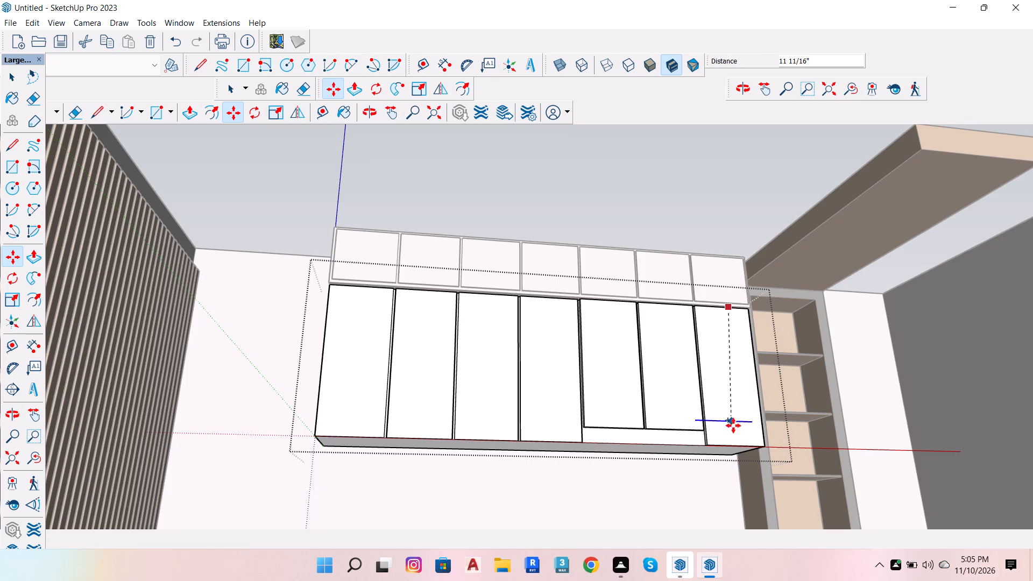
scroll(739, 442, "up", 7)
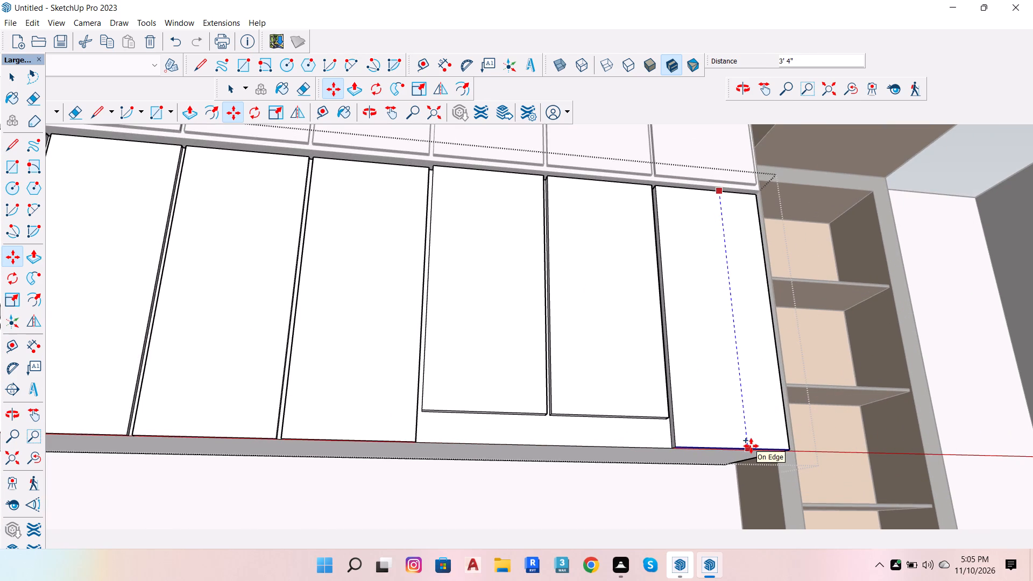
left_click(751, 446)
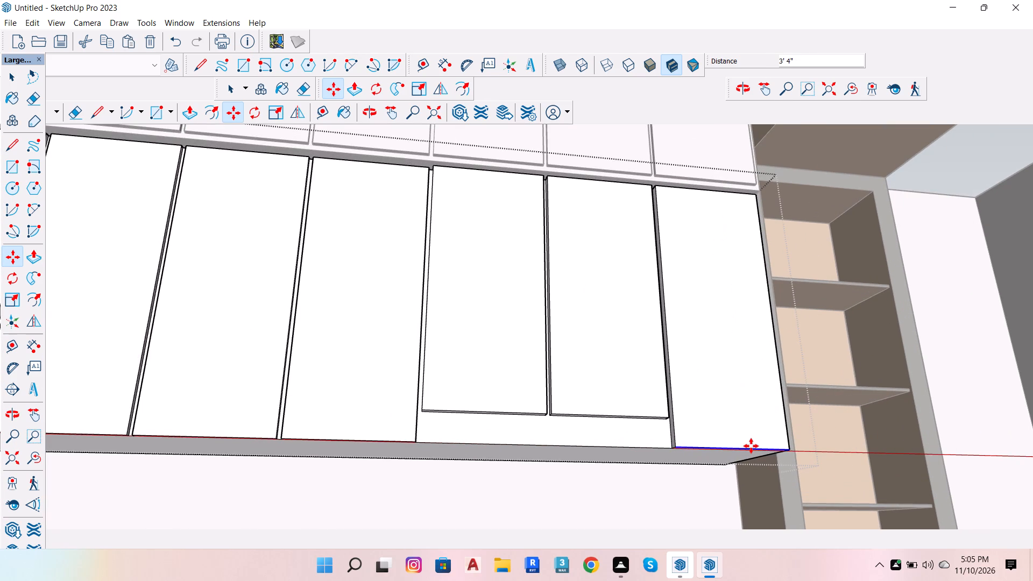
type("/2")
key("Return")
key("space")
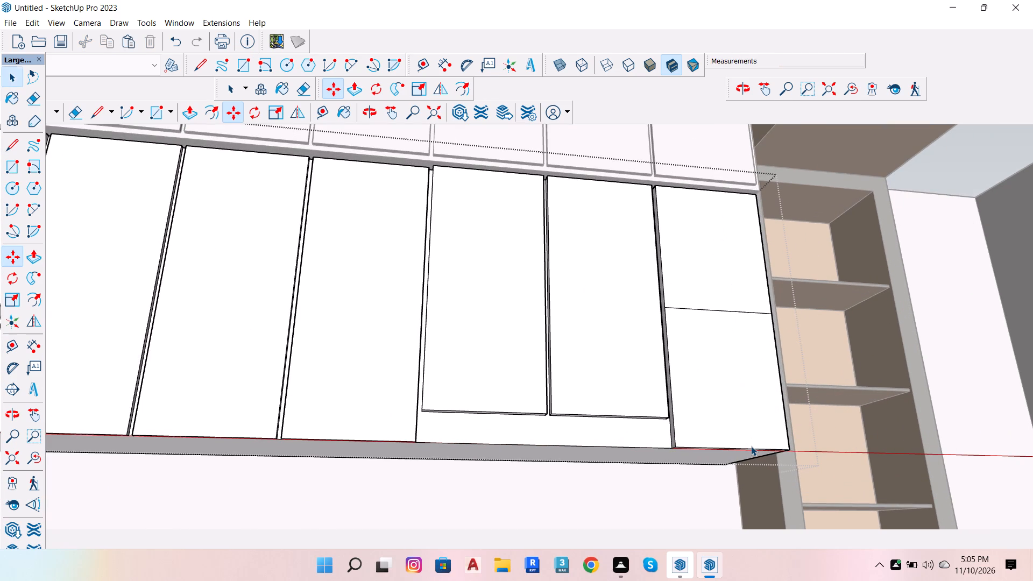
Copy the seventh panel's mid-height line 1 inch down, and copy that line 2 inches up to bound a 2-inch strip.
left_click(748, 312)
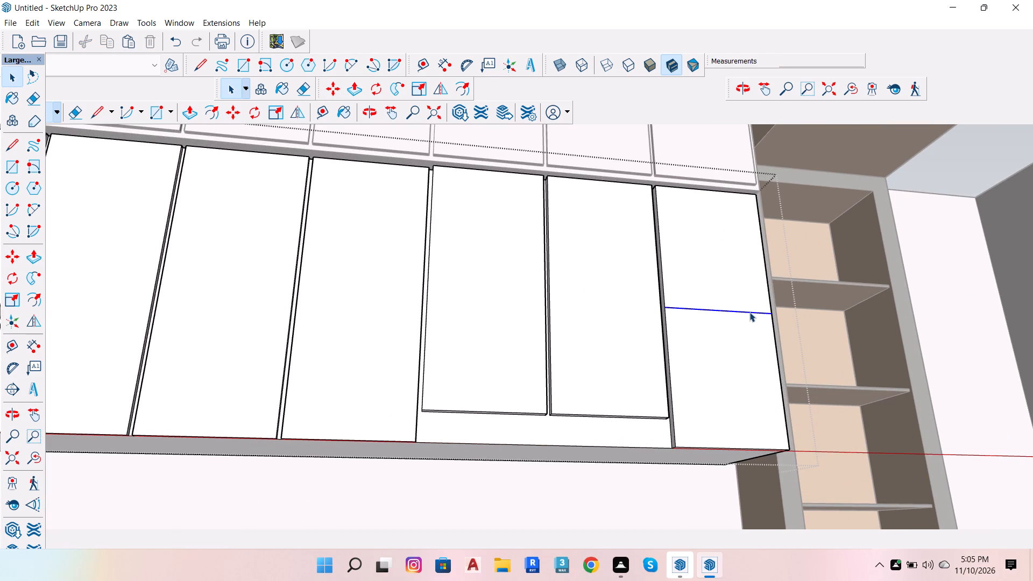
key("m")
left_click(749, 312)
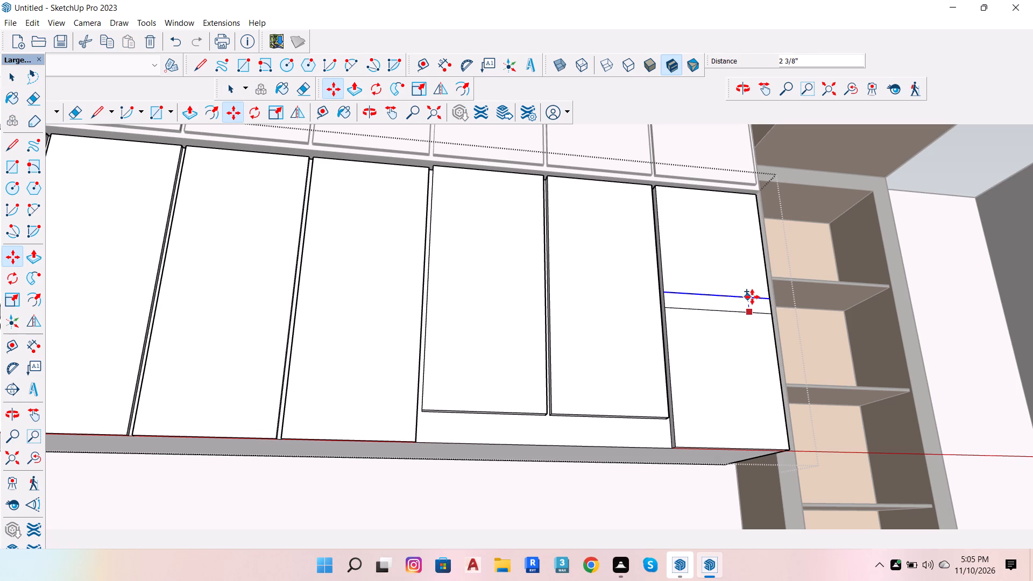
key("space")
type(",M")
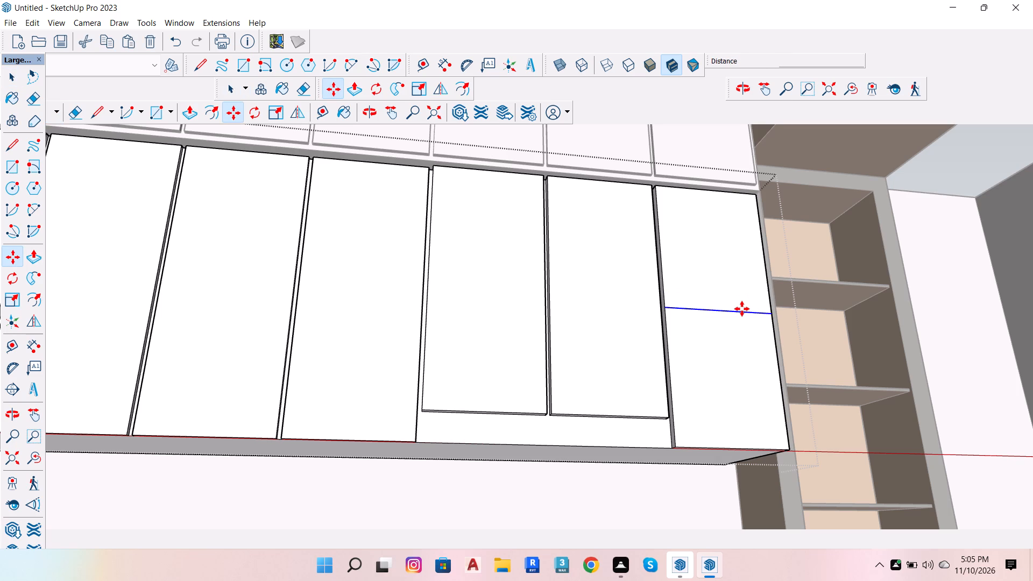
left_click(742, 309)
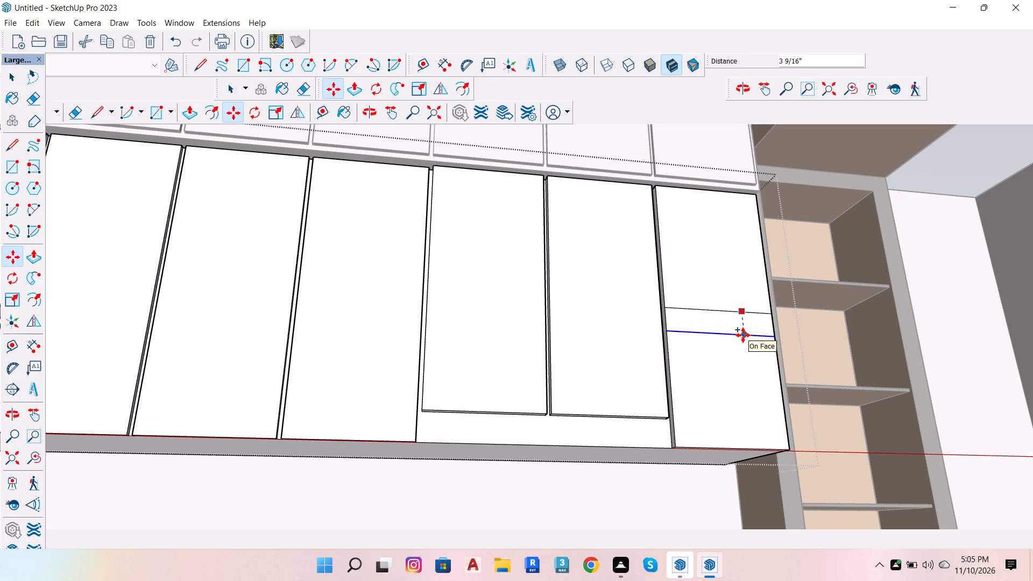
key("period")
key("BackSpace")
key("1")
key("Return")
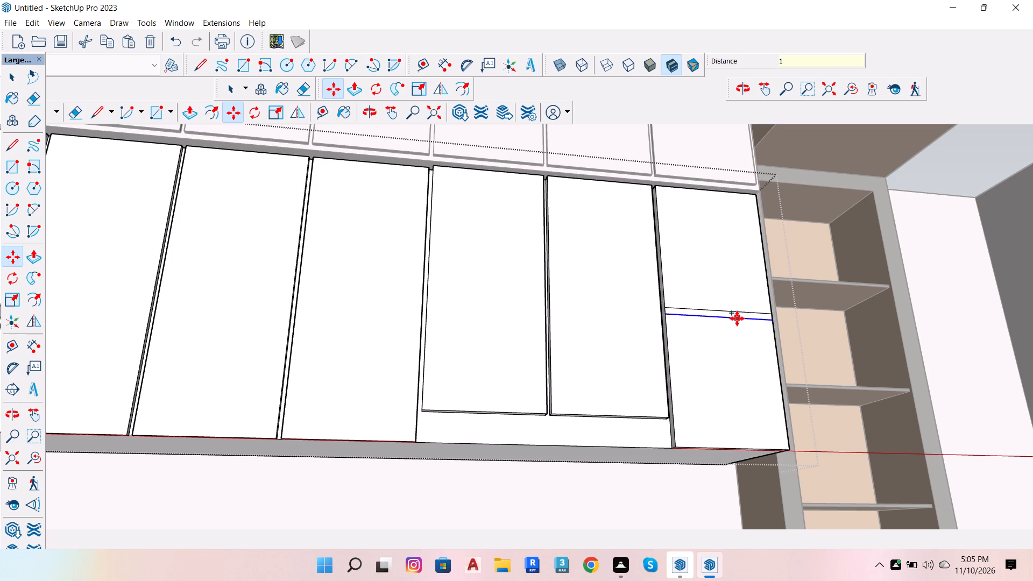
left_click(737, 318)
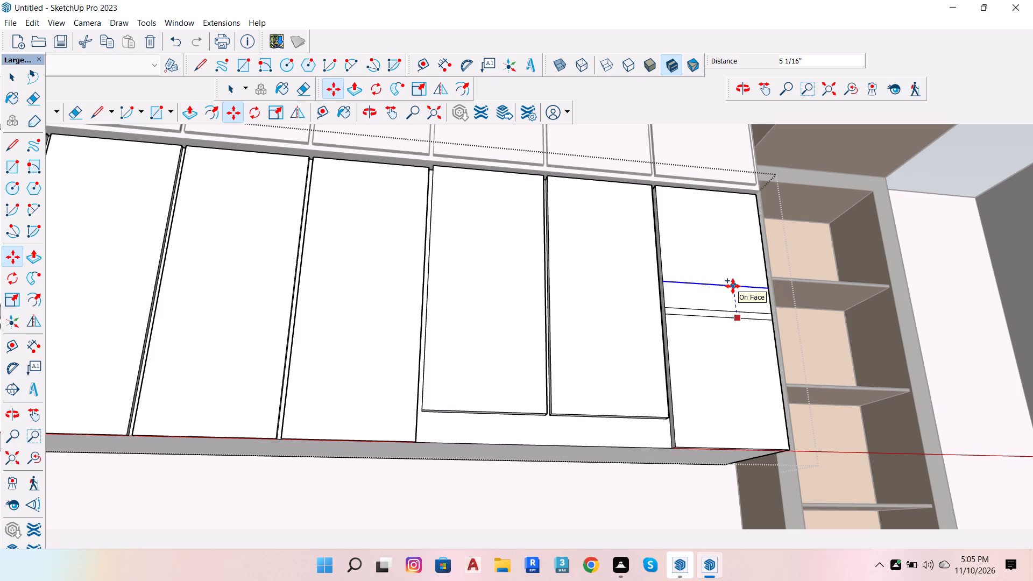
key("2")
key("Return")
key("space")
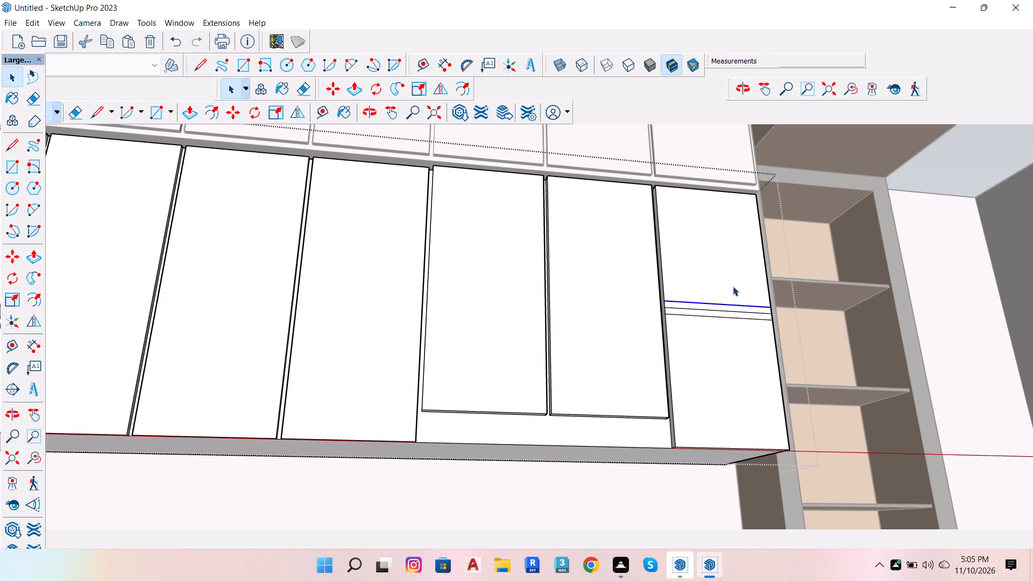
Delete the original mid-height line inside the seventh panel's 2-inch strip.
left_click(738, 309)
left_click(737, 313)
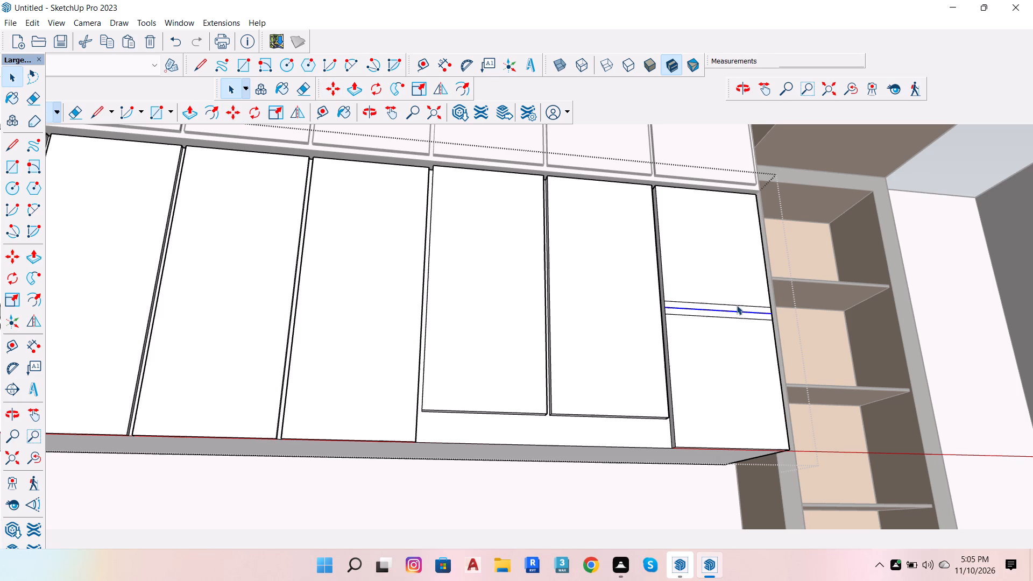
key("Delete")
Push the seventh panel's middle strip back about 1 1/4 inches, flush with the recessed gap between the doors.
scroll(738, 309, "up", 6)
left_click(701, 317)
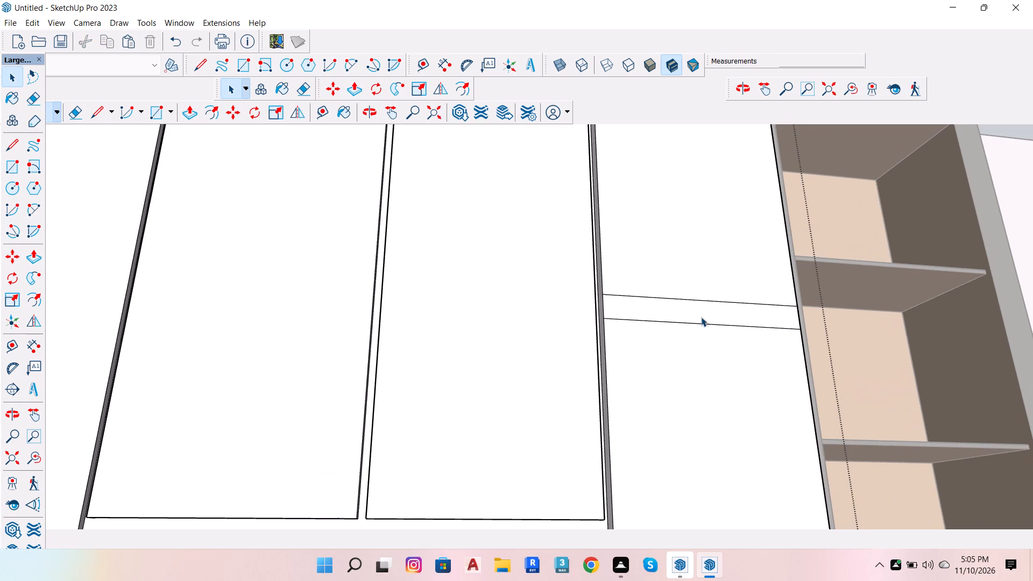
scroll(698, 309, "up", 6)
scroll(611, 335, "up", 7)
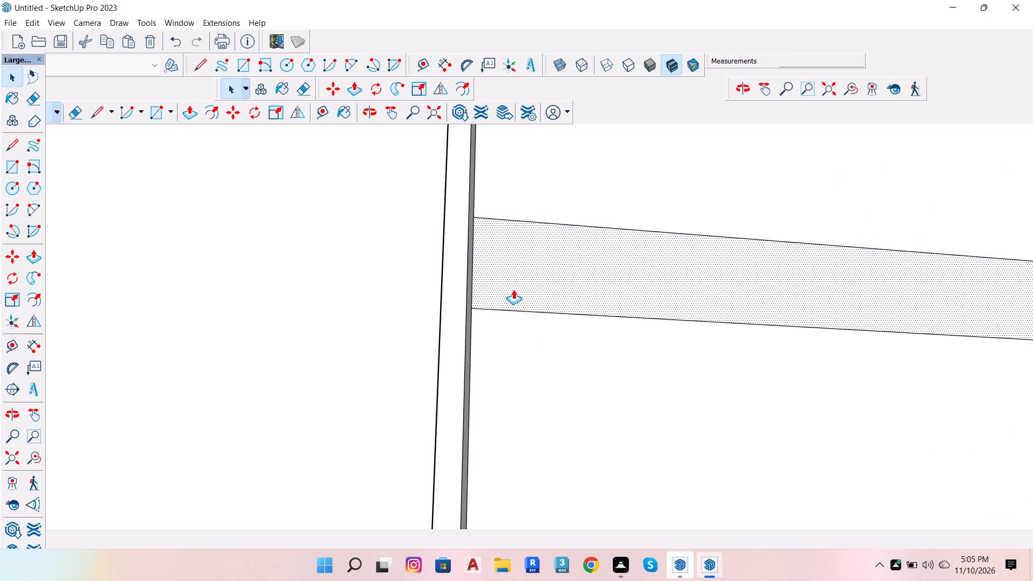
key("p")
left_click(513, 289)
left_click(460, 302)
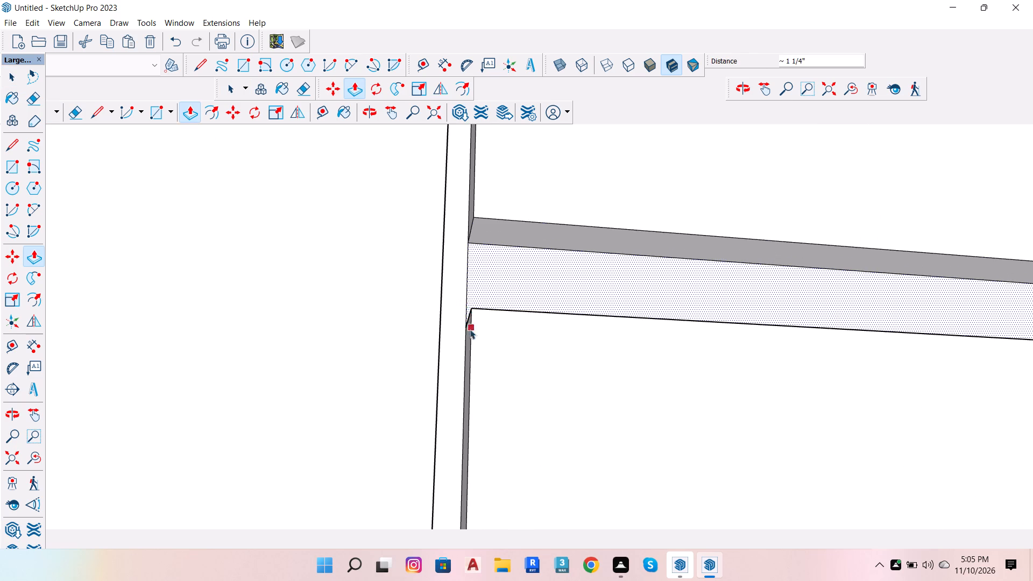
key("space")
Delete the leftover vertical edge between the seventh panel's recessed strip and the adjoining door gap.
scroll(464, 359, "down", 6)
scroll(473, 309, "up", 7)
scroll(312, 392, "down", 7)
key("space")
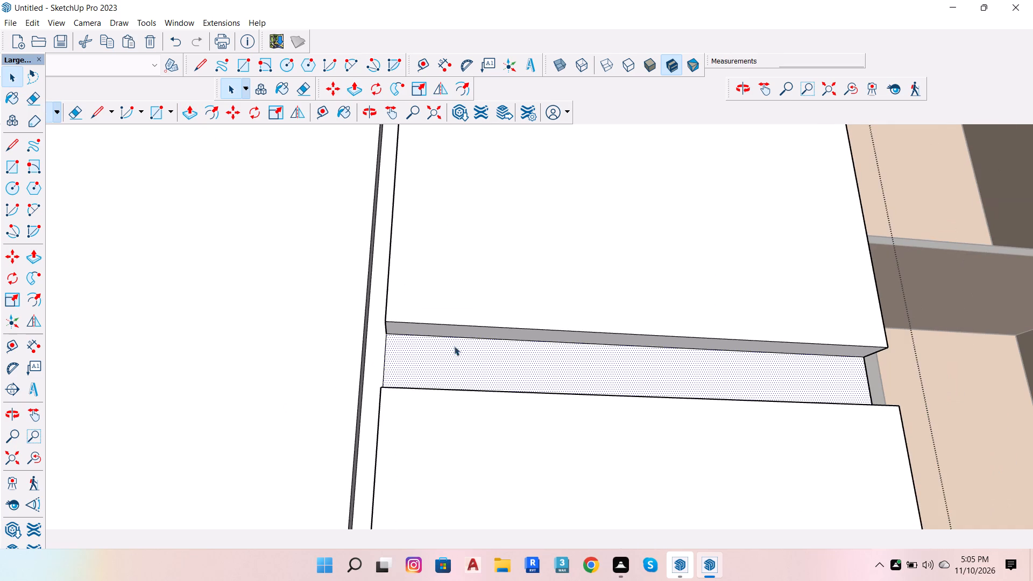
key("space")
left_click(383, 359)
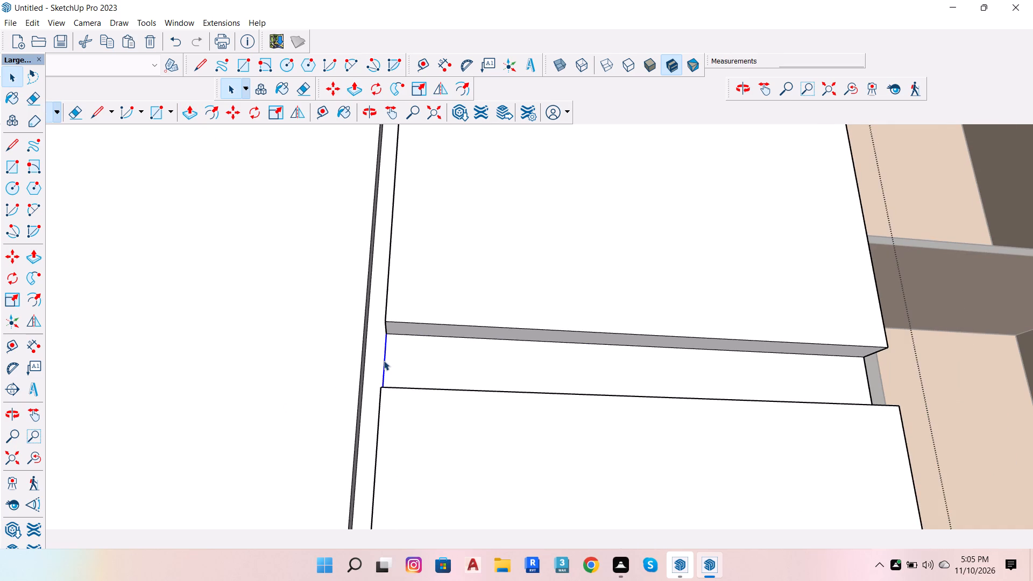
key("Delete")
Exit the lower cabinet group and return to the whole room model.
scroll(378, 391, "down", 14)
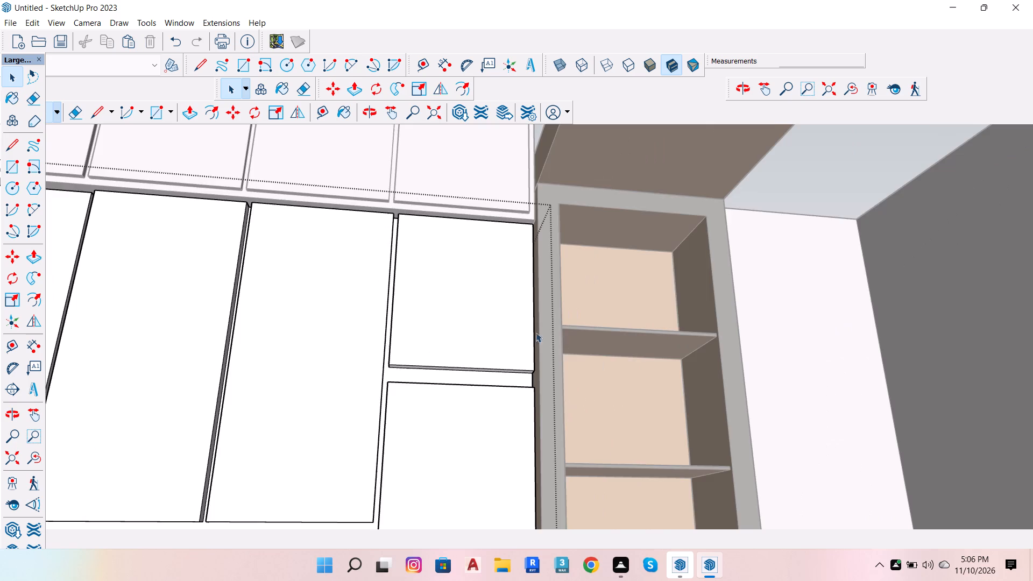
scroll(591, 327, "down", 7)
scroll(527, 441, "up", 6)
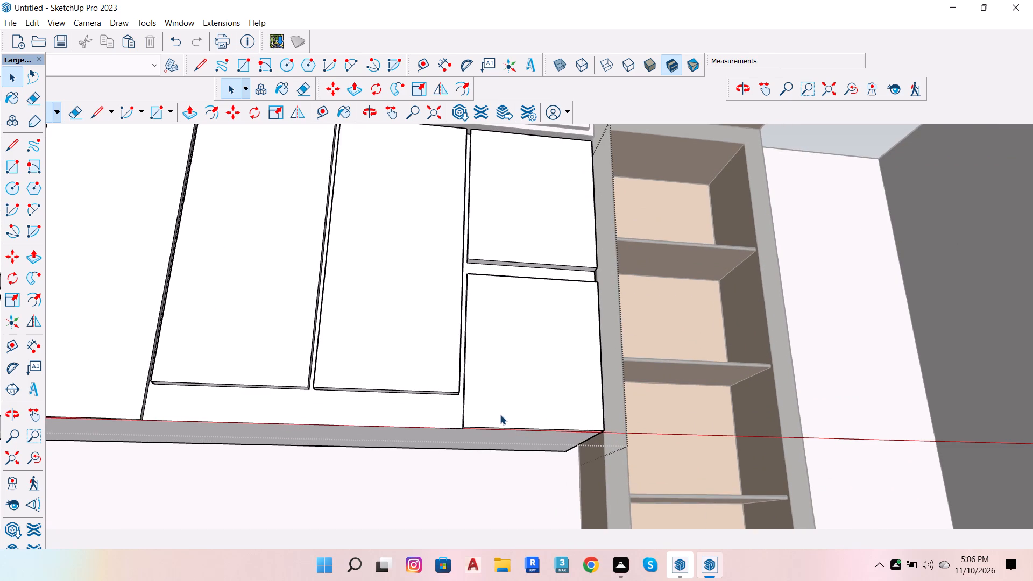
key("space")
scroll(620, 432, "down", 14)
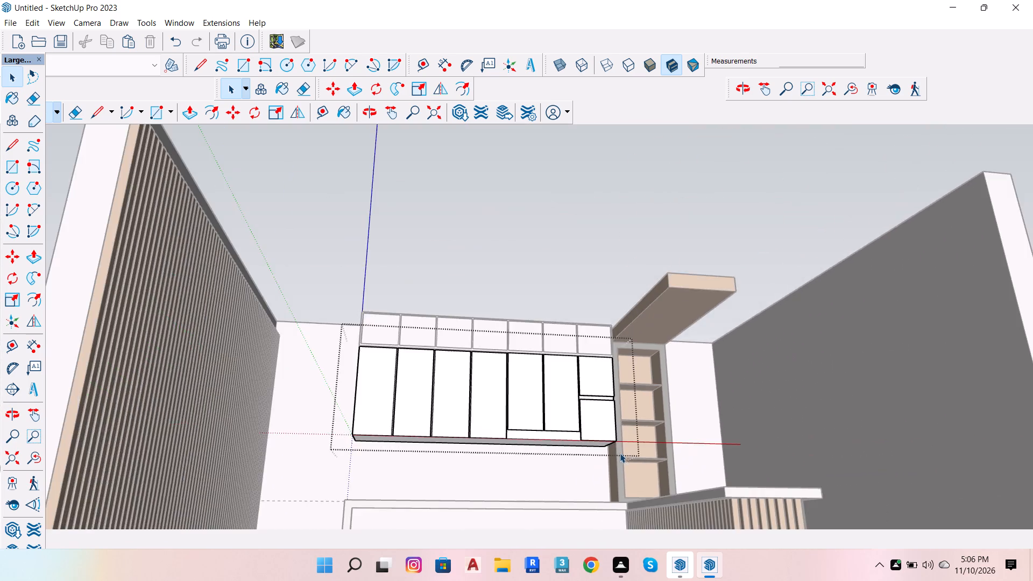
scroll(684, 450, "down", 12)
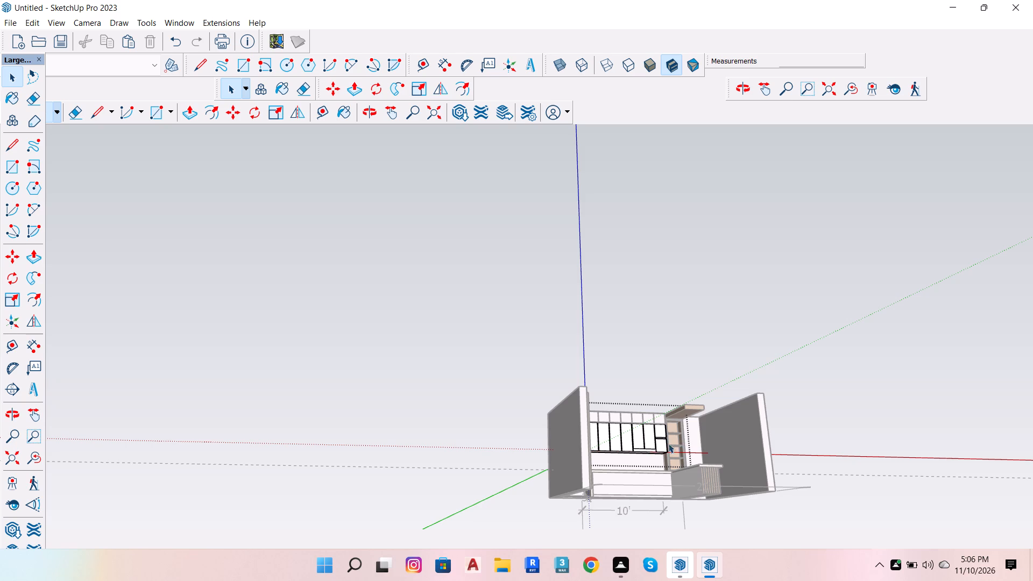
key("space")
double_click(716, 351)
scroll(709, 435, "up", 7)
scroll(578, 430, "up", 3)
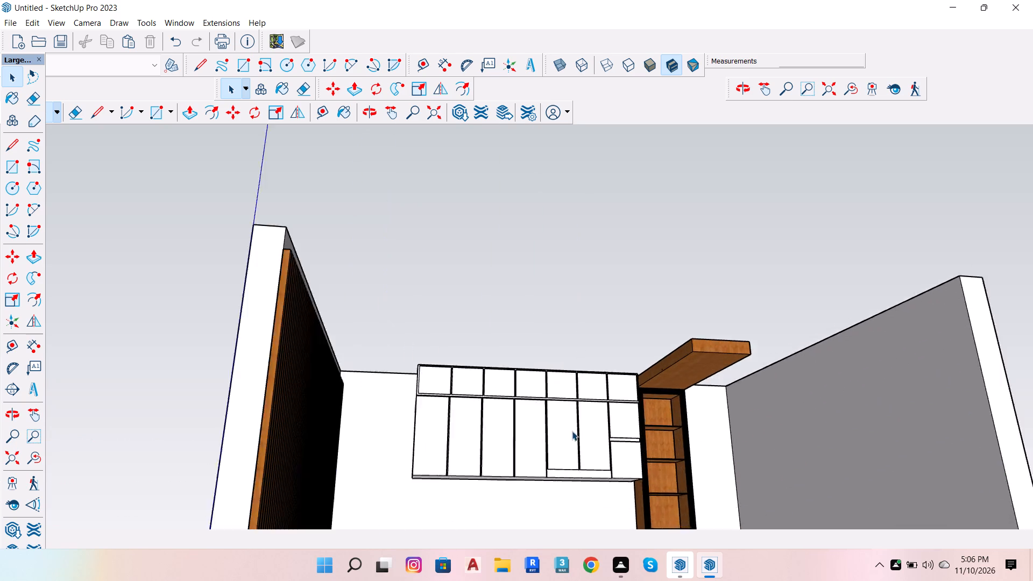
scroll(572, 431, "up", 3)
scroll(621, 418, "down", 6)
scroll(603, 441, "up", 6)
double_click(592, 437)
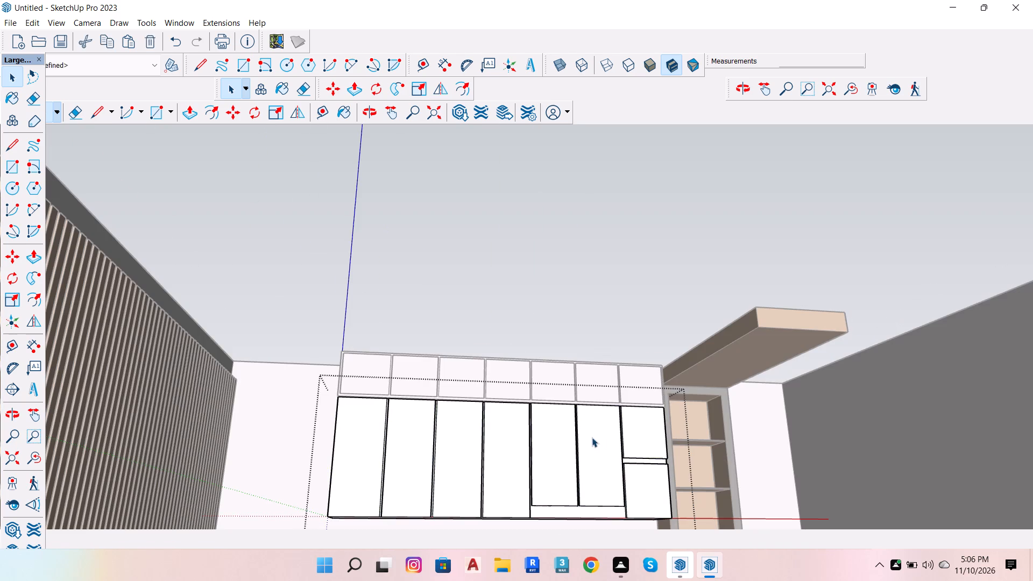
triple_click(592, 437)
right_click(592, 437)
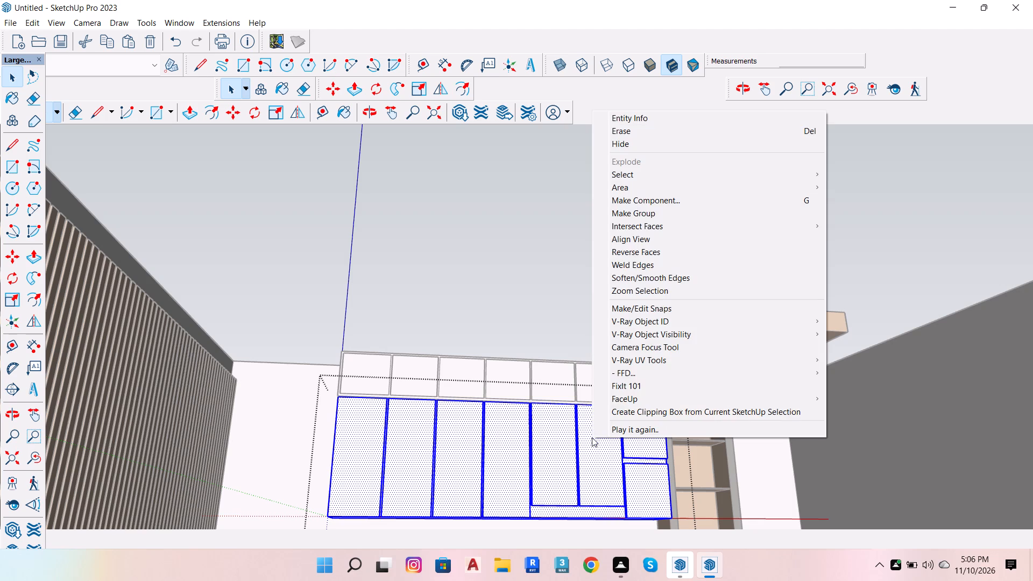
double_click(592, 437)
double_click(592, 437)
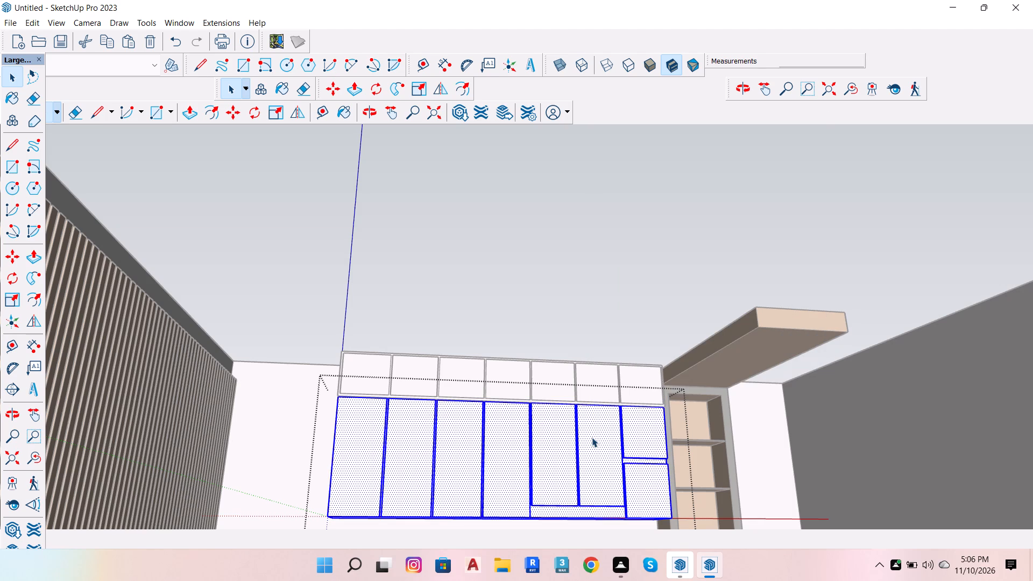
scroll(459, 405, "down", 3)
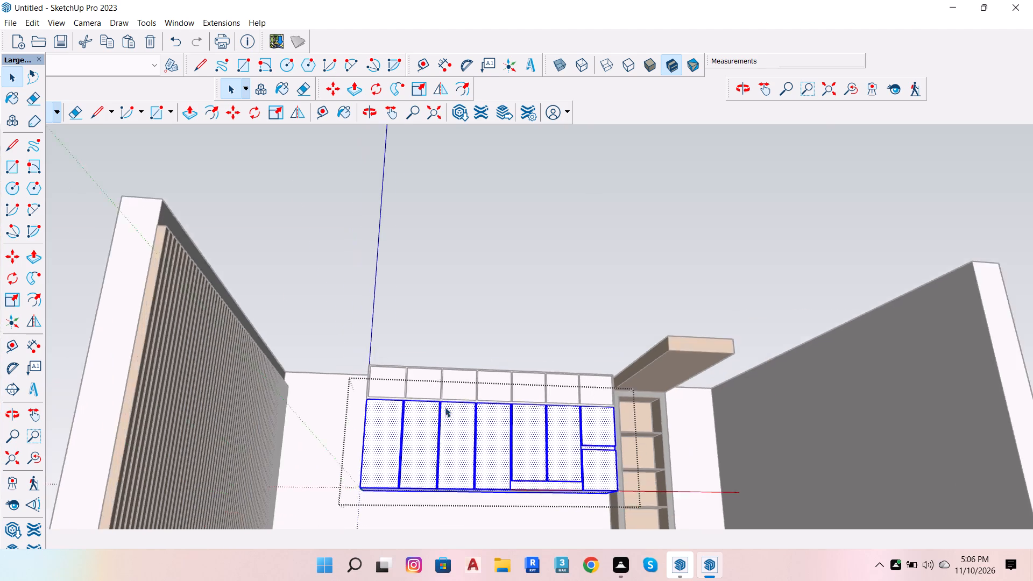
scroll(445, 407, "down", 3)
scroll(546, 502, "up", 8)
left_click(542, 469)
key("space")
Examine the recessed bottom strip and gaps around the fifth and sixth lower doors.
scroll(477, 393, "up", 6)
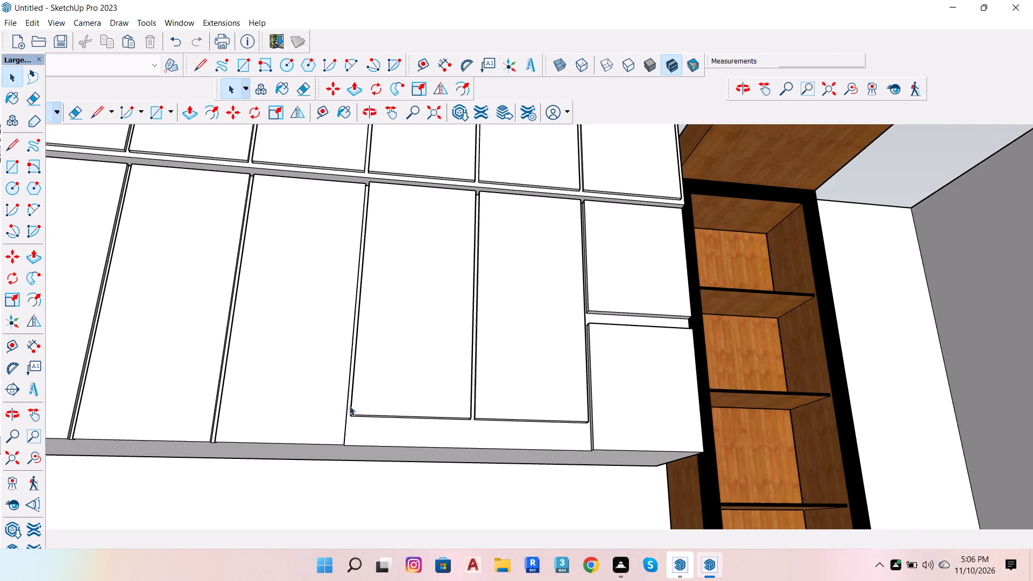
scroll(346, 403, "up", 12)
scroll(334, 382, "down", 5)
scroll(383, 456, "up", 1)
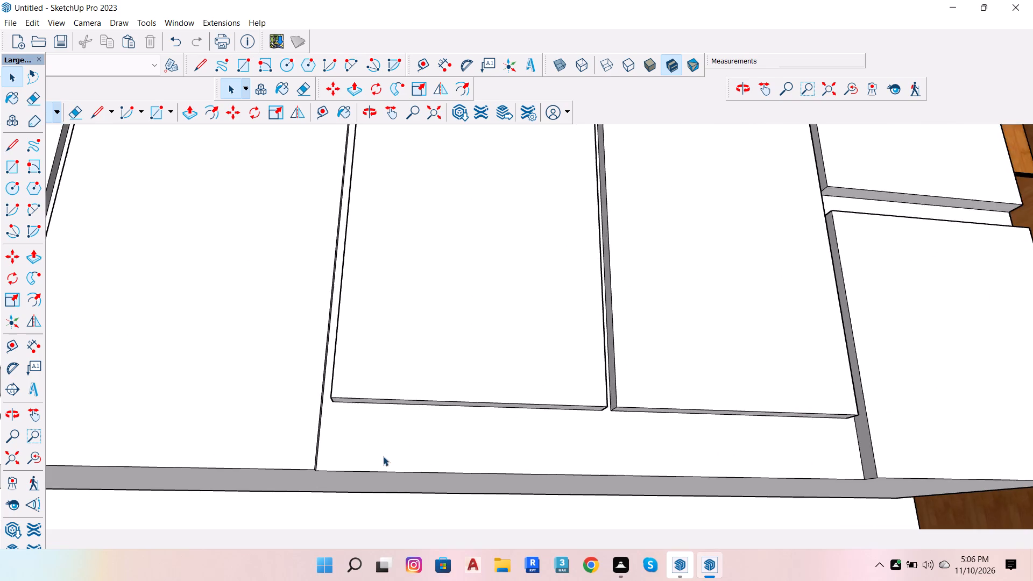
scroll(383, 456, "up", 1)
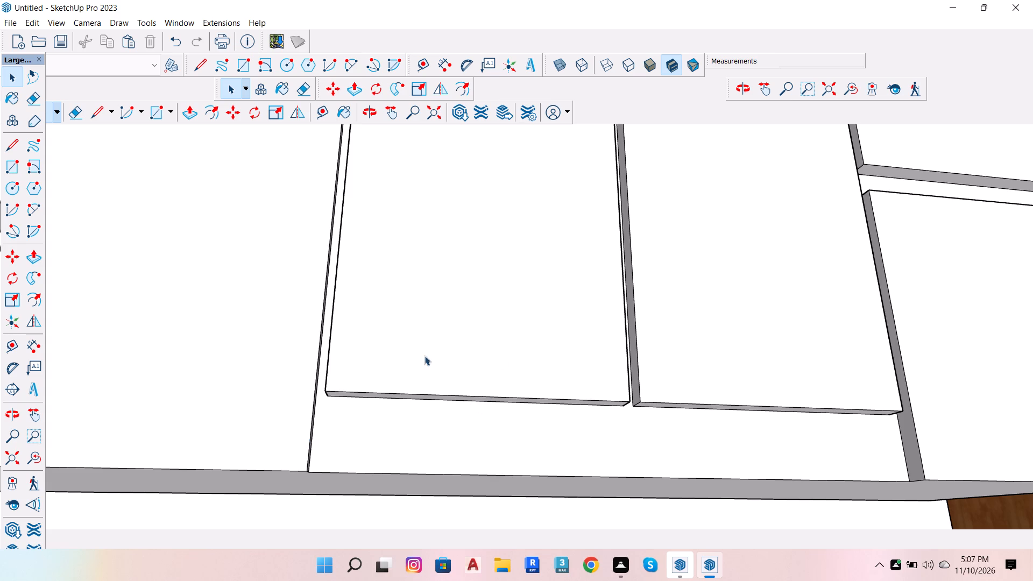
scroll(327, 378, "down", 6)
scroll(453, 419, "up", 6)
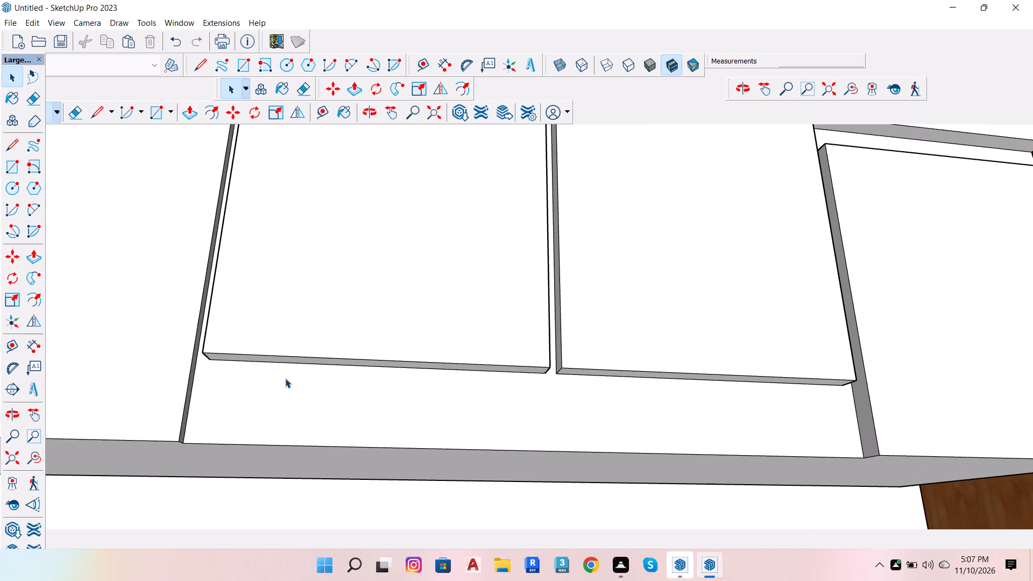
Draw slanted lines from the outer bottom corners of the fifth and sixth lower doors to the cabinet base, joined along the base.
key("l")
left_click(183, 442)
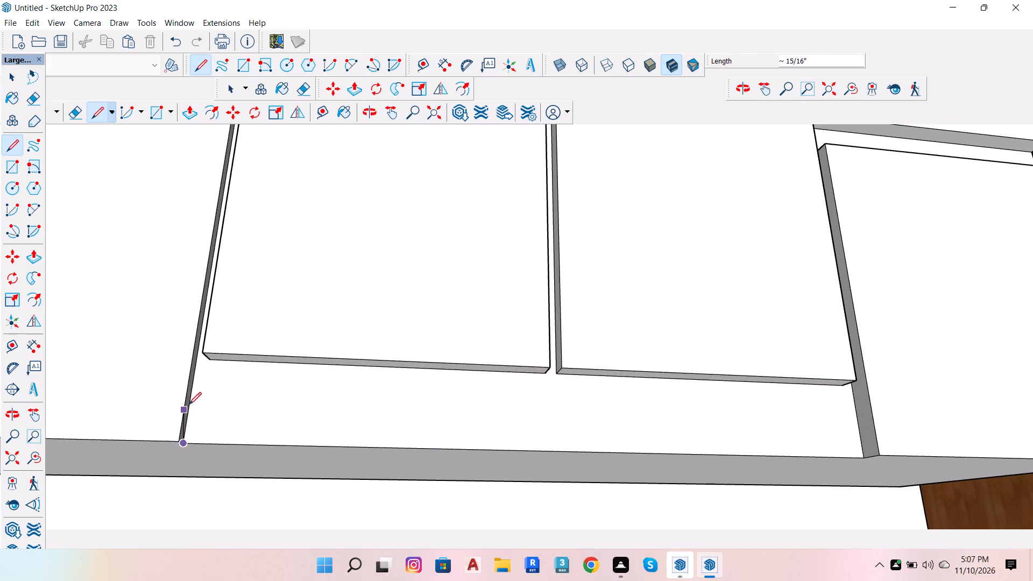
left_click(208, 362)
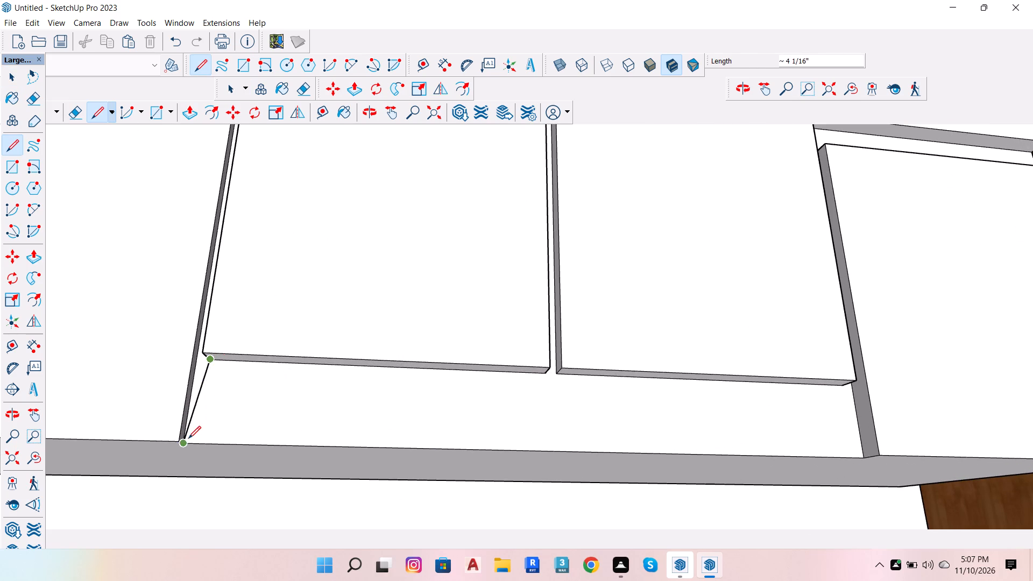
scroll(180, 387, "down", 6)
key("space")
key("l")
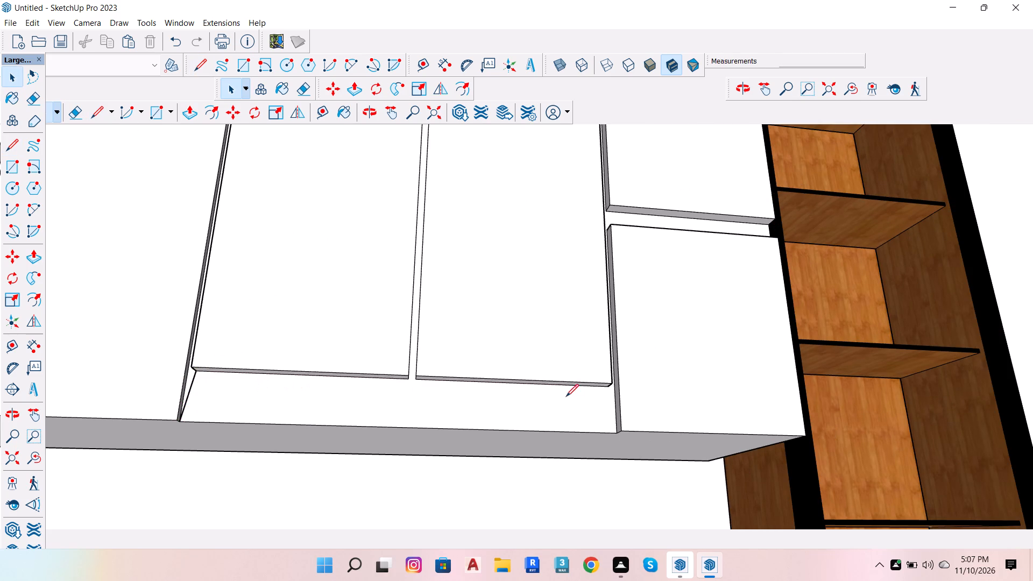
scroll(607, 394, "up", 6)
left_click_drag(609, 381, 613, 389)
left_click(623, 467)
scroll(599, 406, "down", 7)
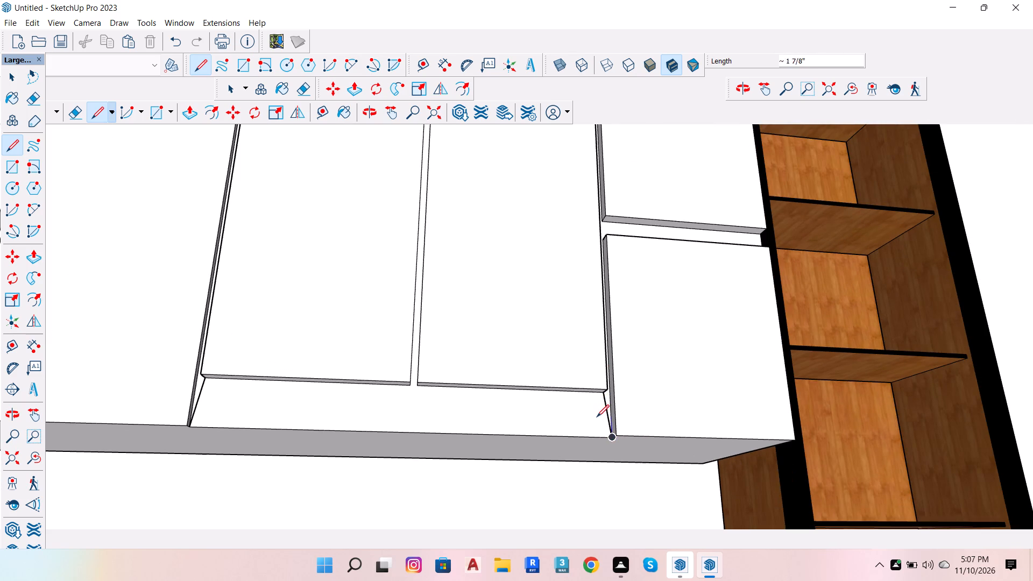
left_click(190, 430)
scroll(220, 368, "up", 3)
key("space")
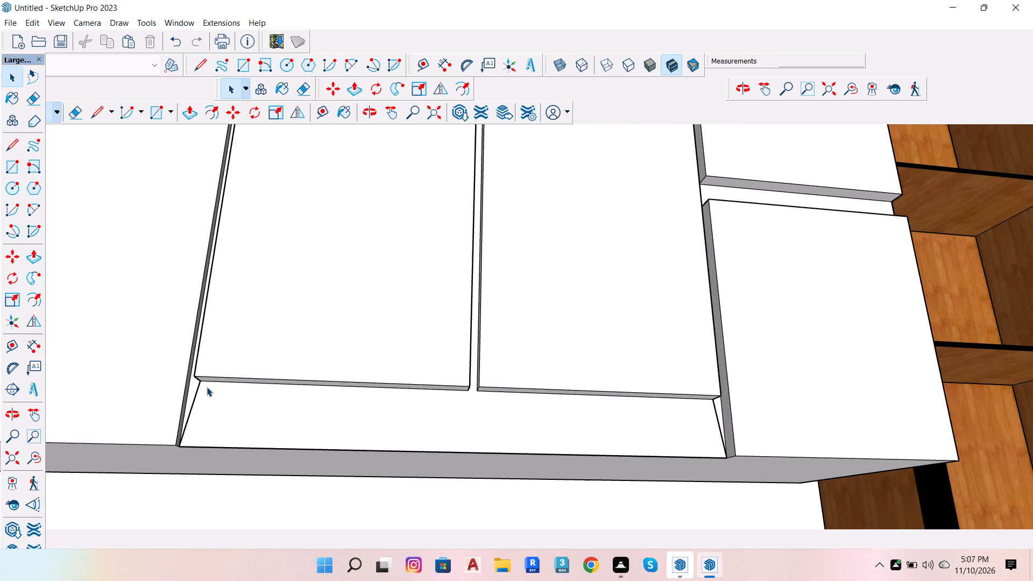
Draw the top edge beneath the fifth and sixth doors to close the trapezoidal strip outline.
key("l")
left_click(201, 385)
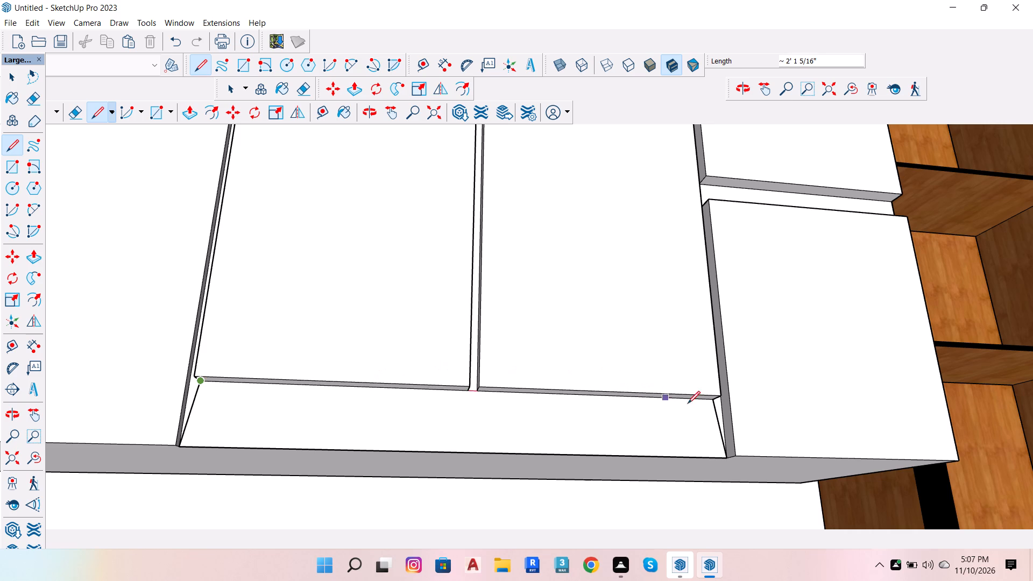
left_click(716, 406)
scroll(642, 433, "down", 5)
key("space")
scroll(654, 432, "up", 2)
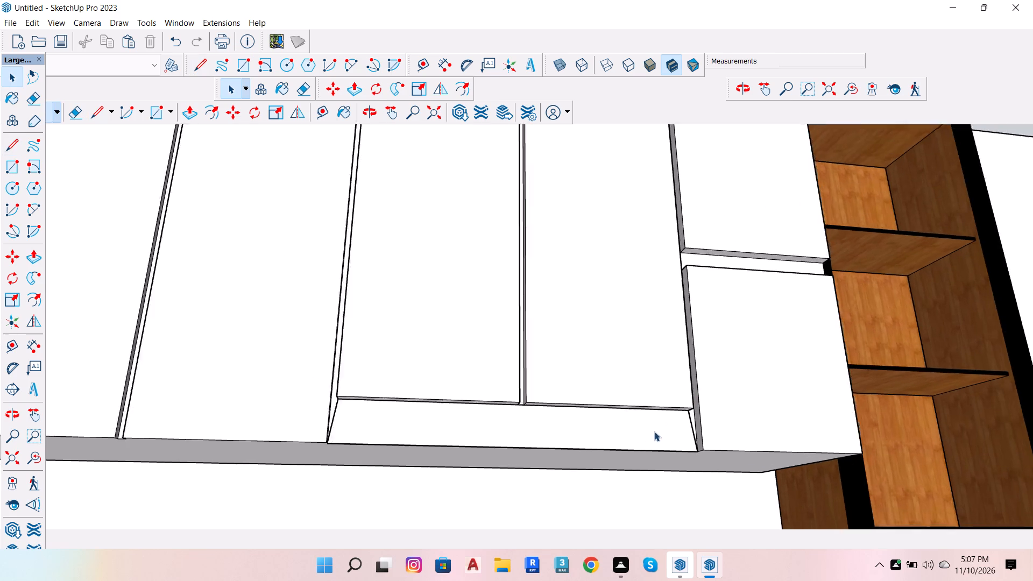
Extrude the trapezoidal strip face below the fifth and sixth doors outward about 5/8 inch.
scroll(654, 431, "up", 6)
left_click(605, 435)
scroll(625, 466, "down", 7)
scroll(625, 466, "up", 6)
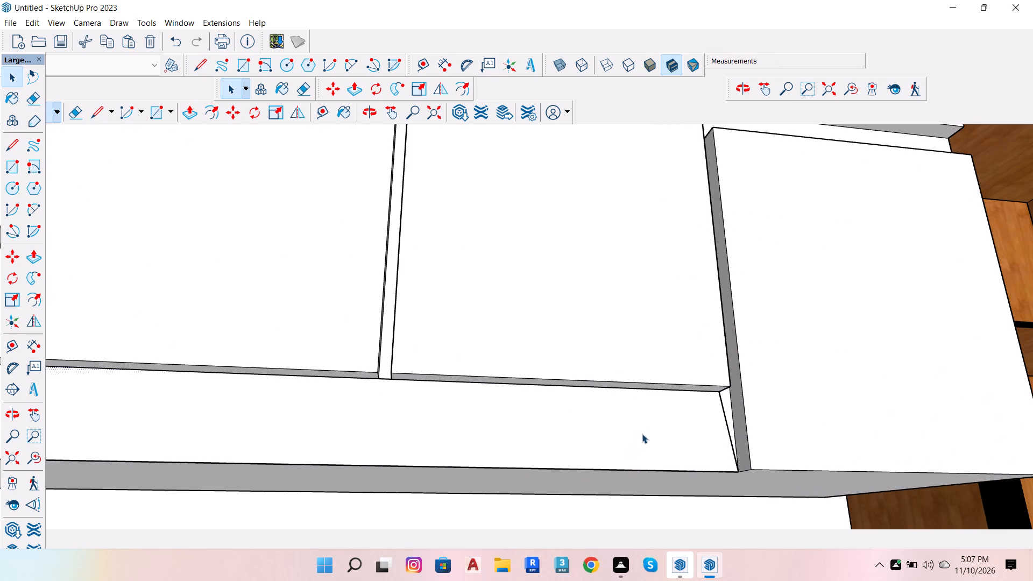
left_click(635, 454)
left_click(634, 450)
scroll(641, 444, "down", 7)
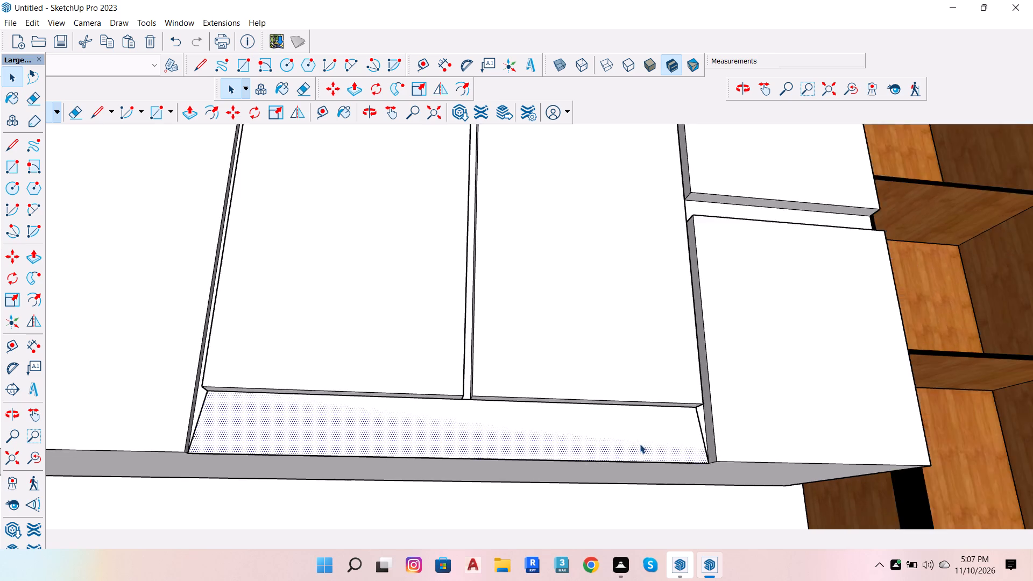
scroll(354, 433, "up", 6)
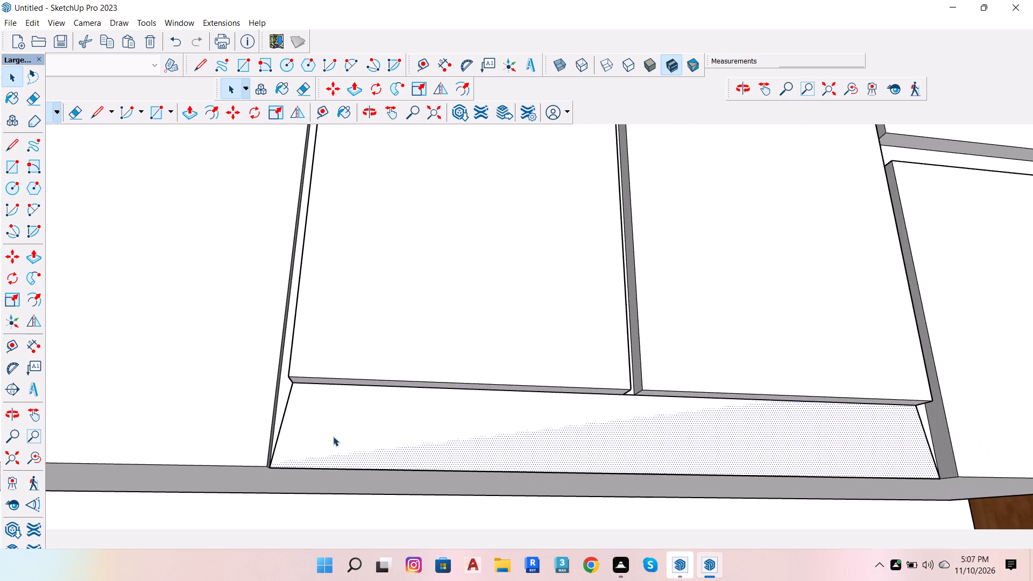
key("m")
key("p")
left_click(333, 437)
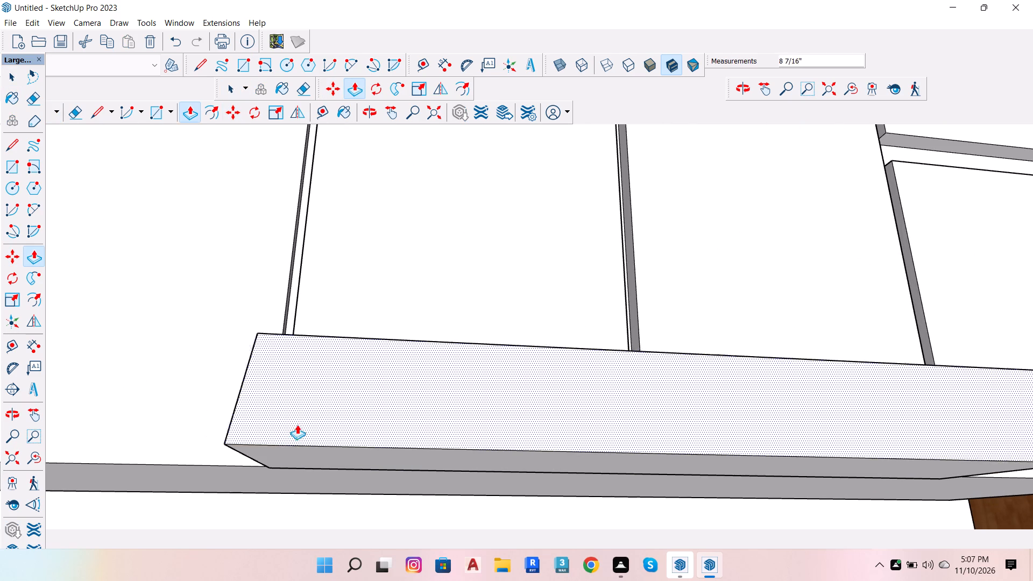
scroll(322, 441, "up", 4)
scroll(359, 350, "down", 7)
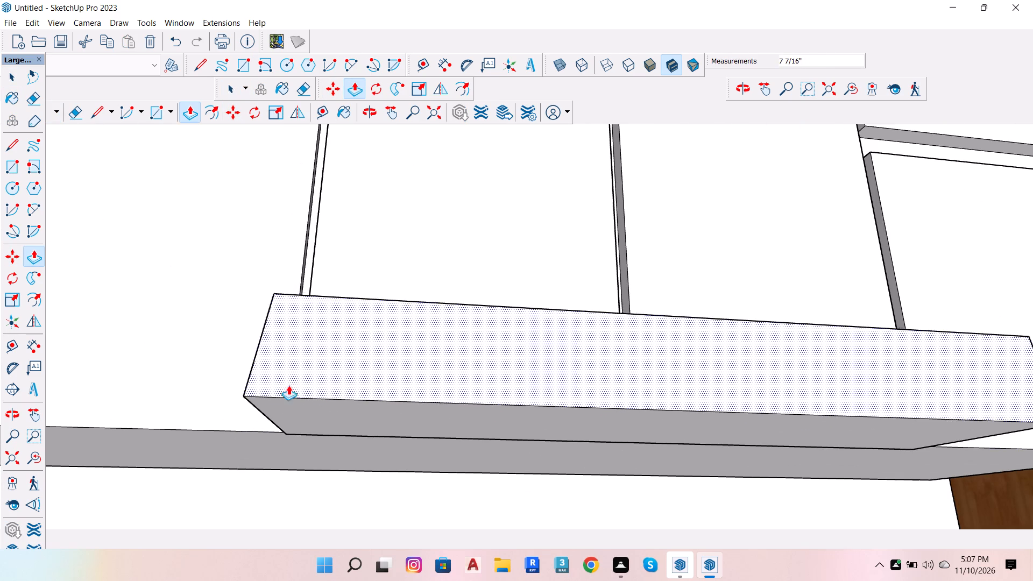
left_click(257, 424)
Move the strip's front face about 5/8 inch so its lower right corner meets the adjoining seventh panel's front corner.
scroll(506, 302, "up", 5)
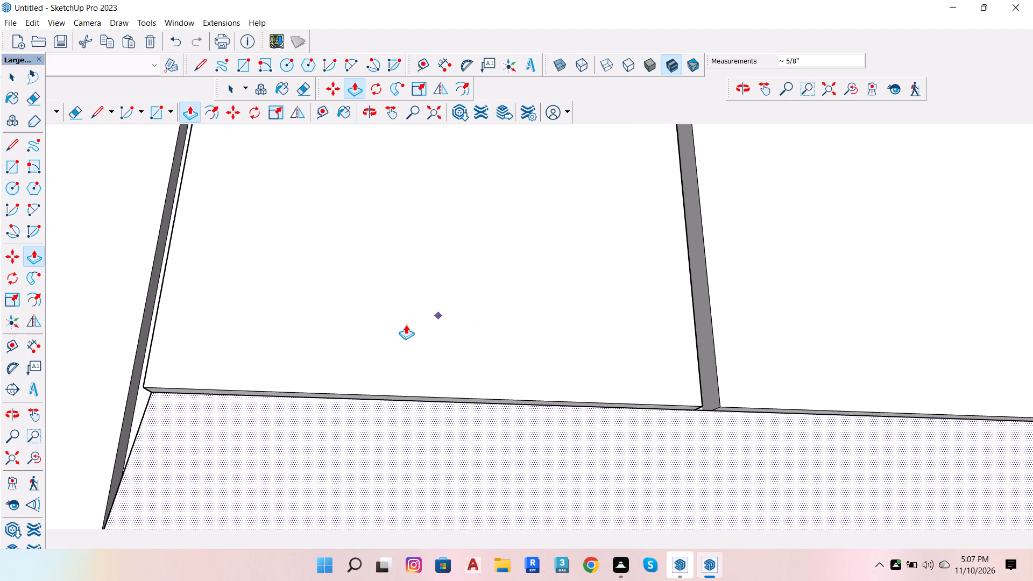
scroll(405, 325, "down", 7)
scroll(768, 404, "up", 3)
scroll(833, 390, "up", 4)
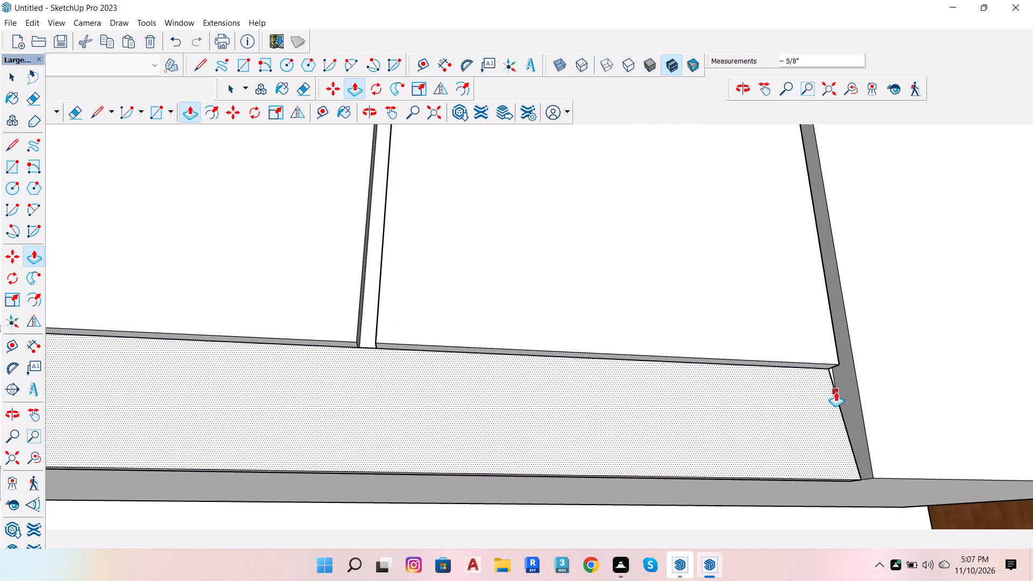
scroll(752, 356, "down", 7)
scroll(841, 414, "up", 7)
scroll(783, 434, "up", 13)
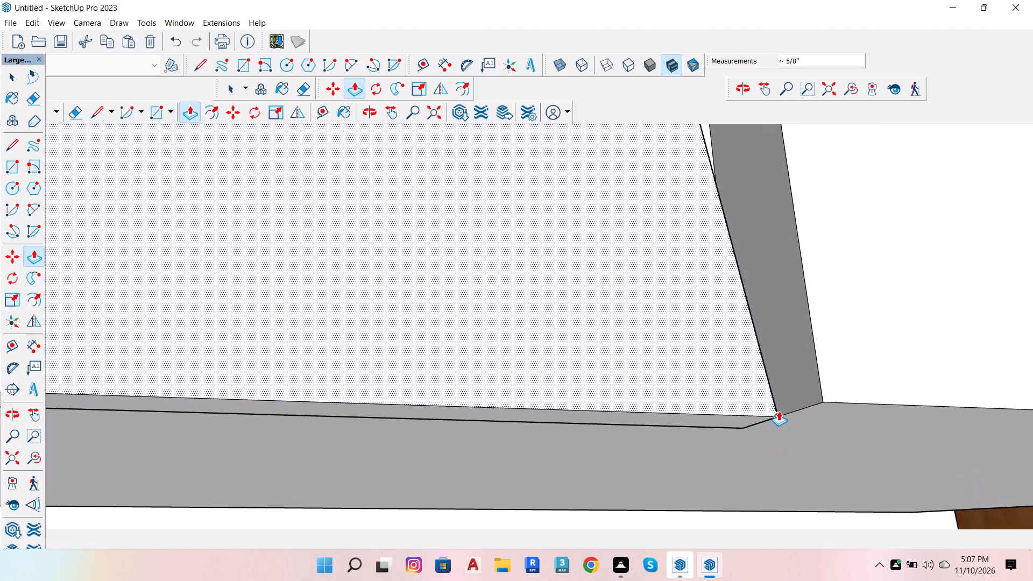
key("space")
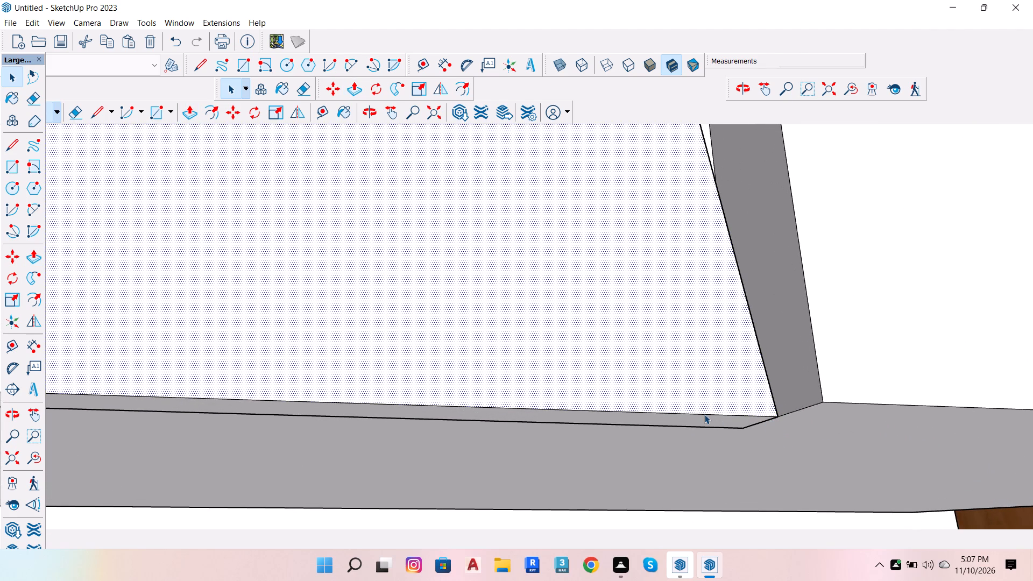
key("m")
left_click(780, 417)
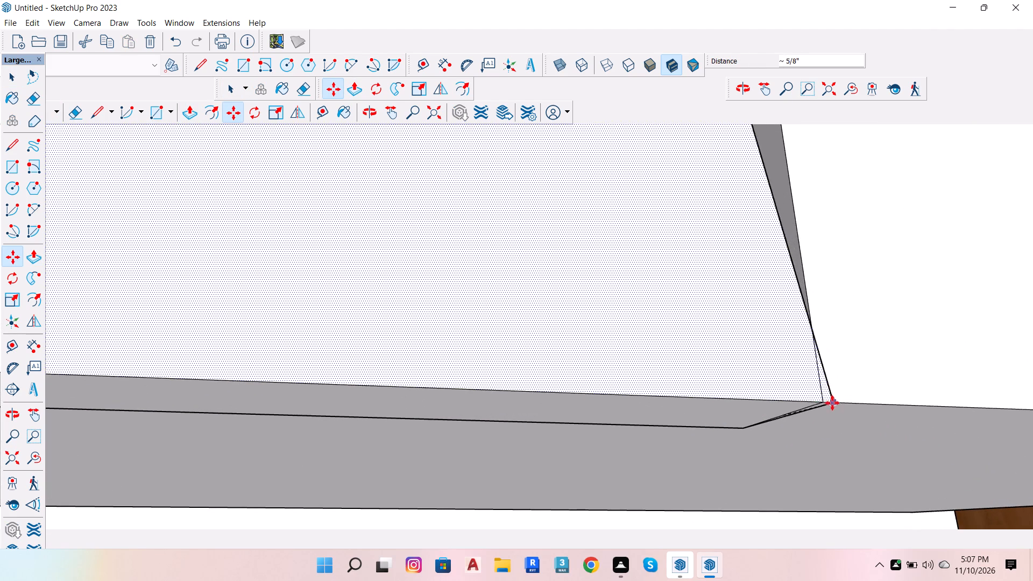
left_click(826, 402)
scroll(731, 326, "down", 20)
scroll(731, 326, "down", 1)
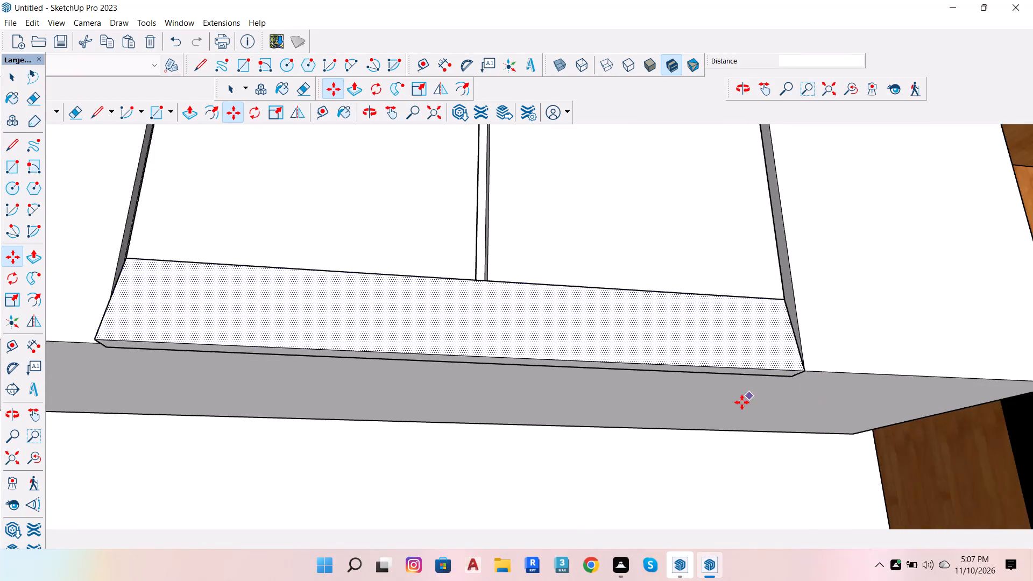
scroll(743, 402, "down", 4)
scroll(503, 387, "up", 4)
key("space")
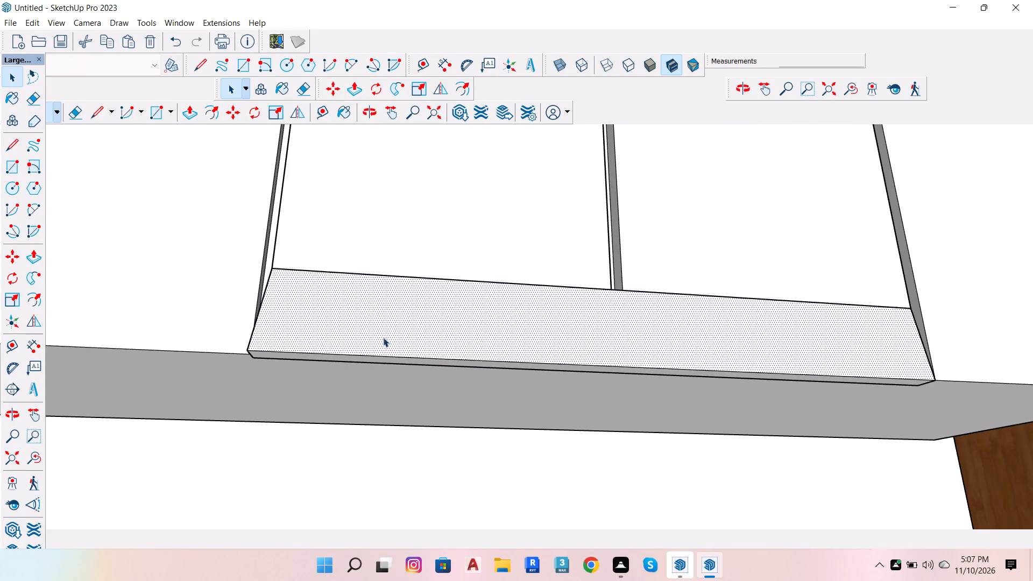
Move the strip's front face back about 1/4 inch at its upper left corner, under the fifth door's bottom edge.
scroll(302, 254, "up", 18)
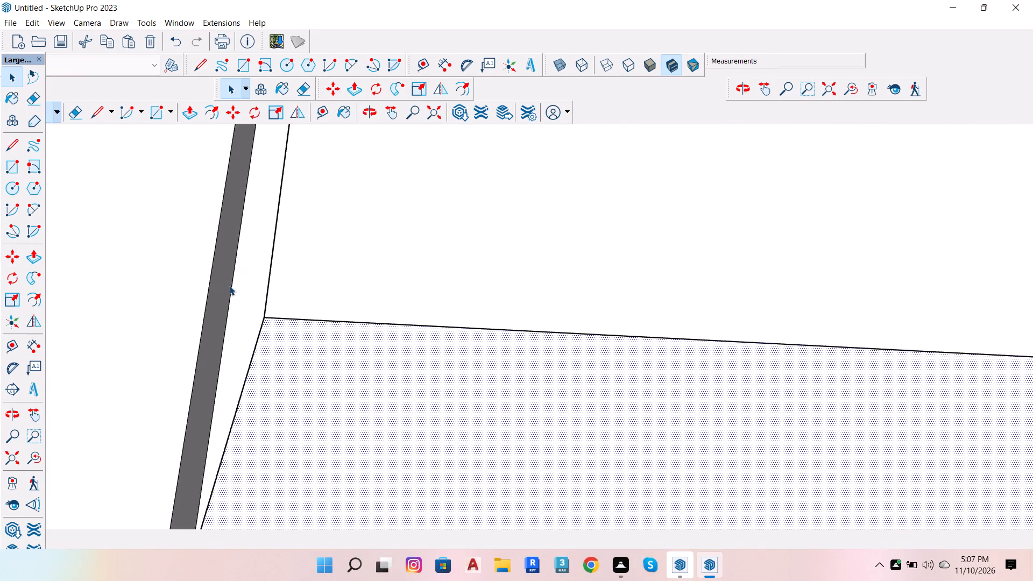
scroll(229, 286, "up", 2)
scroll(578, 388, "down", 8)
scroll(464, 377, "up", 13)
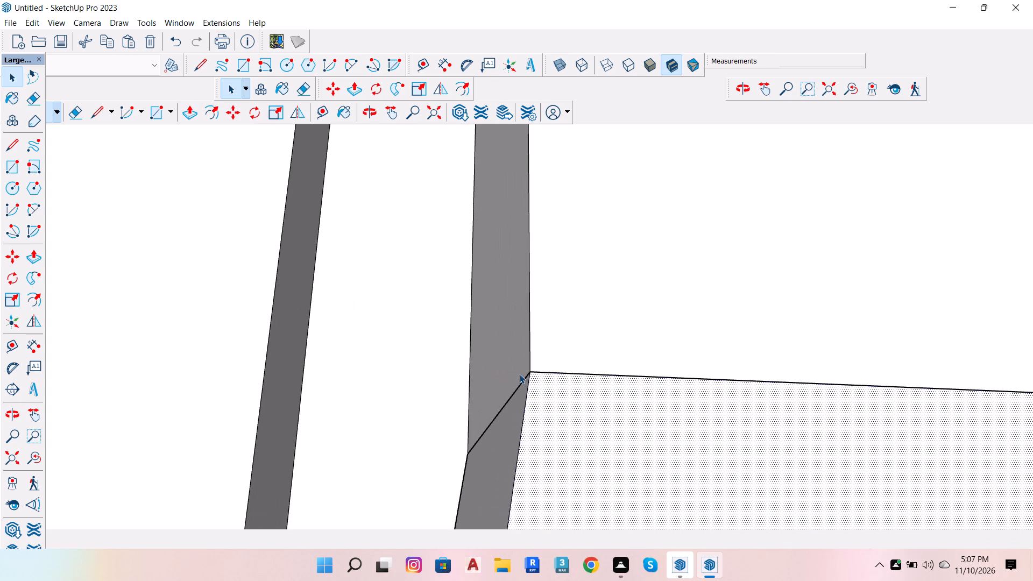
key("m")
left_click(531, 371)
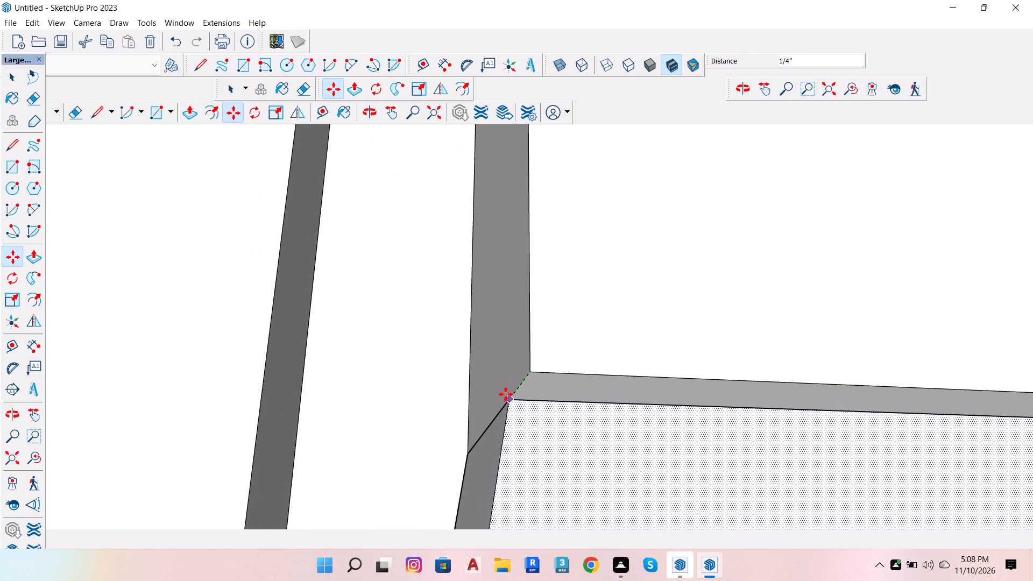
left_click(499, 405)
Adjust the strip's thin underside face with Push/Pull, aligning it with the base edge at the left end.
scroll(449, 360, "down", 13)
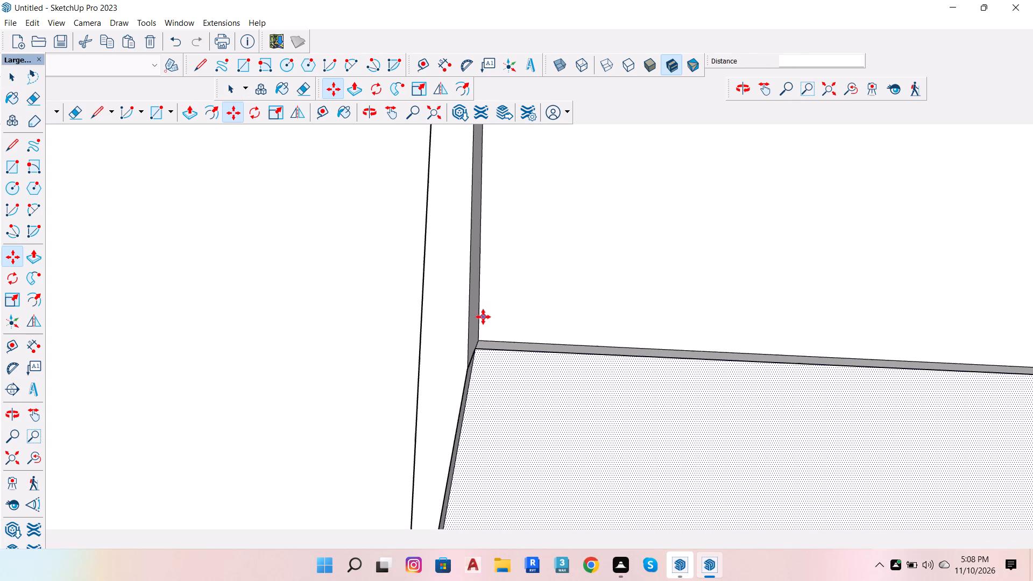
scroll(483, 317, "down", 15)
scroll(493, 469, "up", 6)
scroll(379, 427, "up", 6)
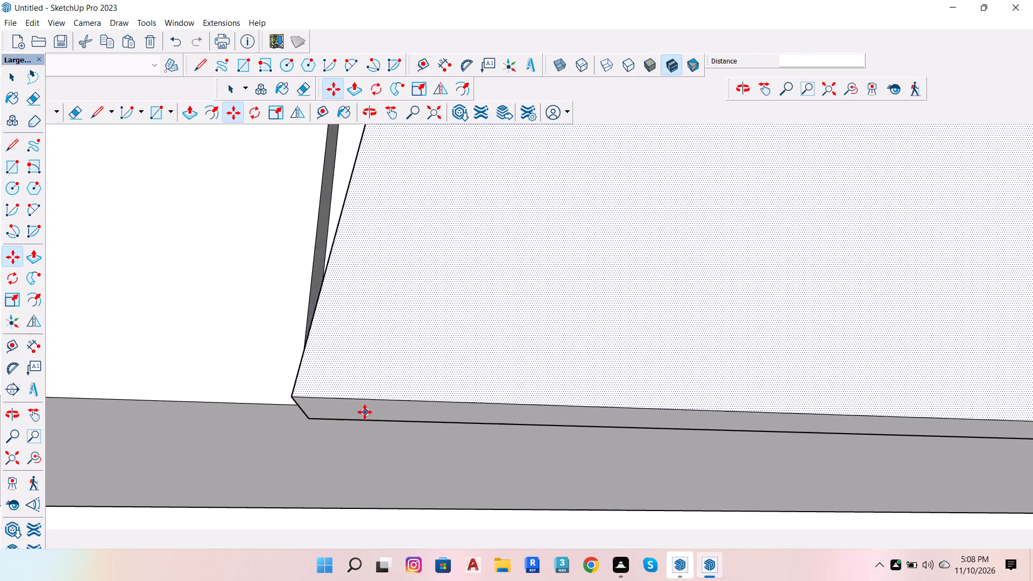
scroll(365, 412, "up", 1)
scroll(404, 365, "down", 7)
scroll(368, 427, "up", 4)
key("space")
left_click(377, 360)
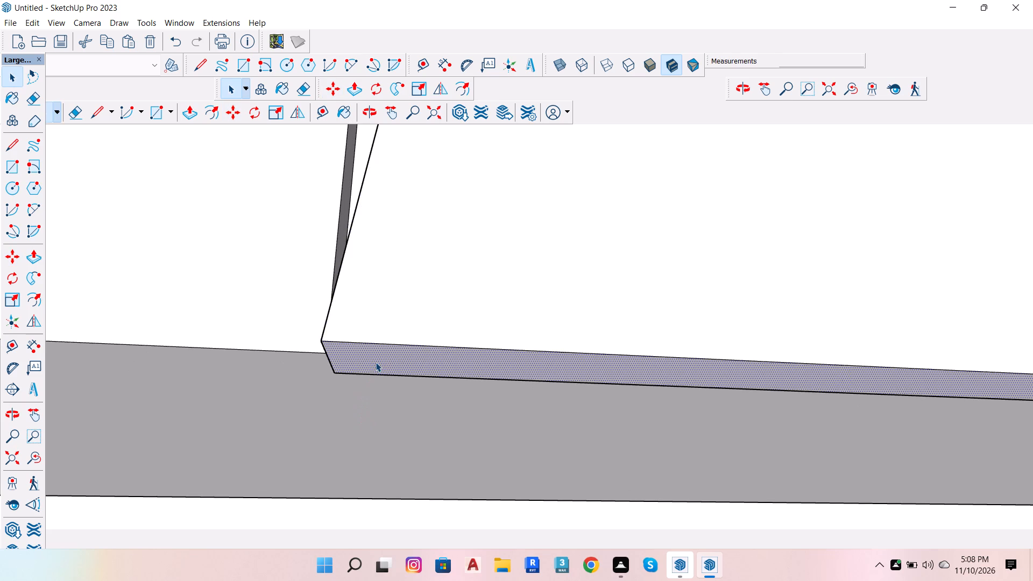
scroll(370, 365, "up", 1)
key("p")
left_click(370, 365)
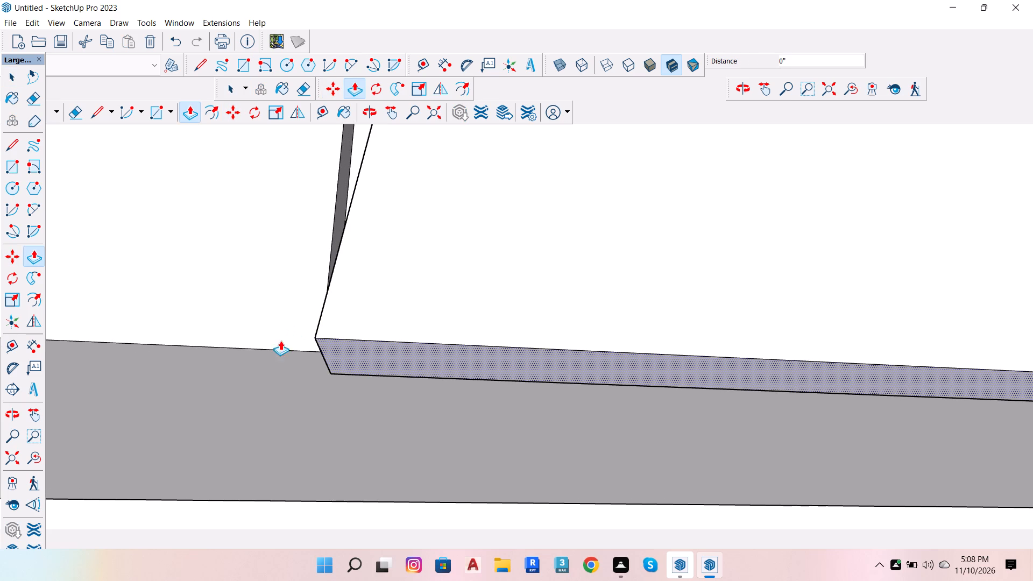
left_click(334, 361)
left_click(321, 321)
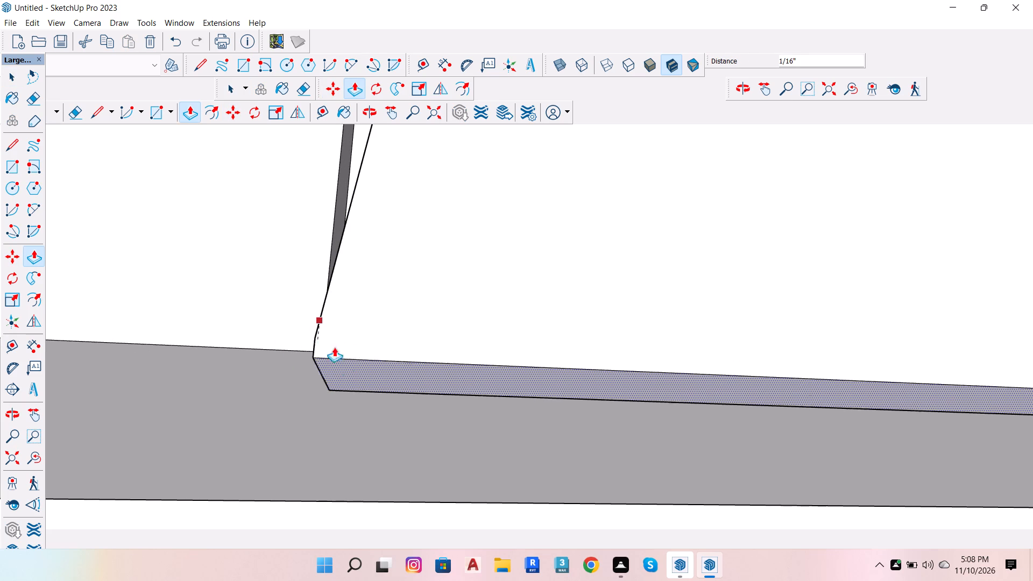
left_click(319, 289)
scroll(448, 361, "down", 6)
key("space")
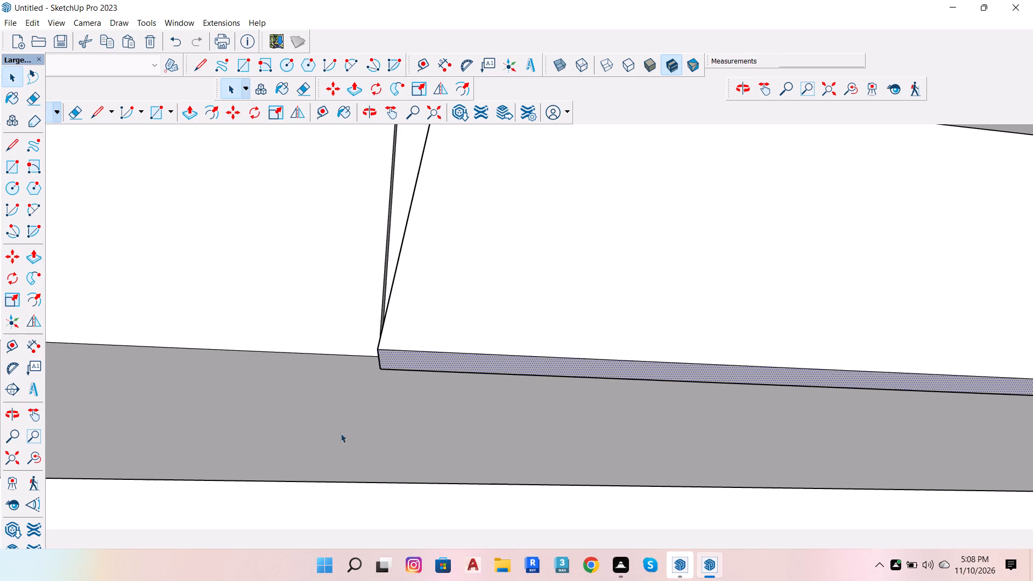
Examine both ends of the bottom strip beneath the fifth and sixth doors.
scroll(321, 418, "up", 5)
scroll(380, 321, "up", 6)
scroll(442, 335, "down", 19)
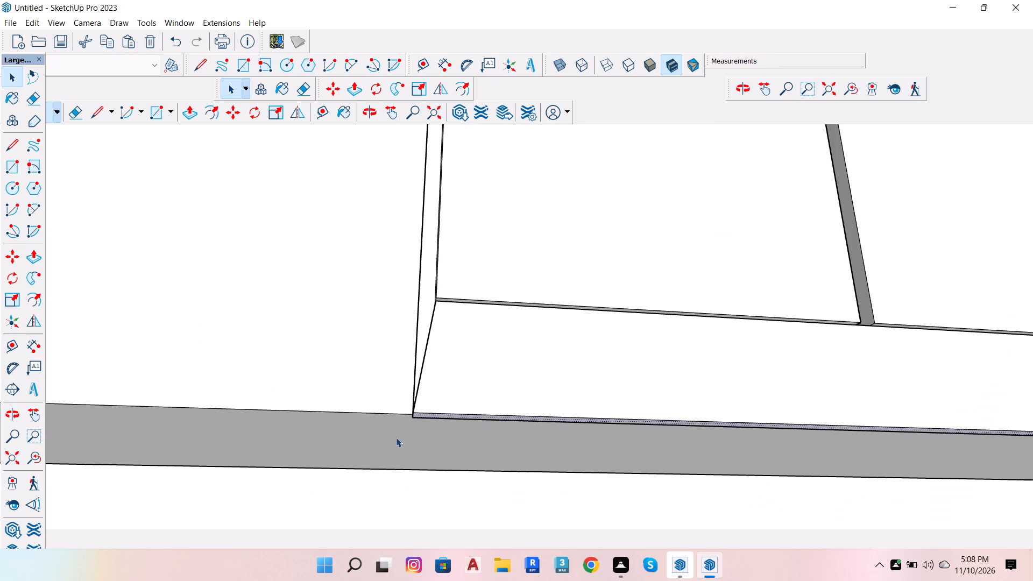
scroll(393, 333, "down", 12)
scroll(697, 315, "up", 7)
scroll(702, 380, "up", 2)
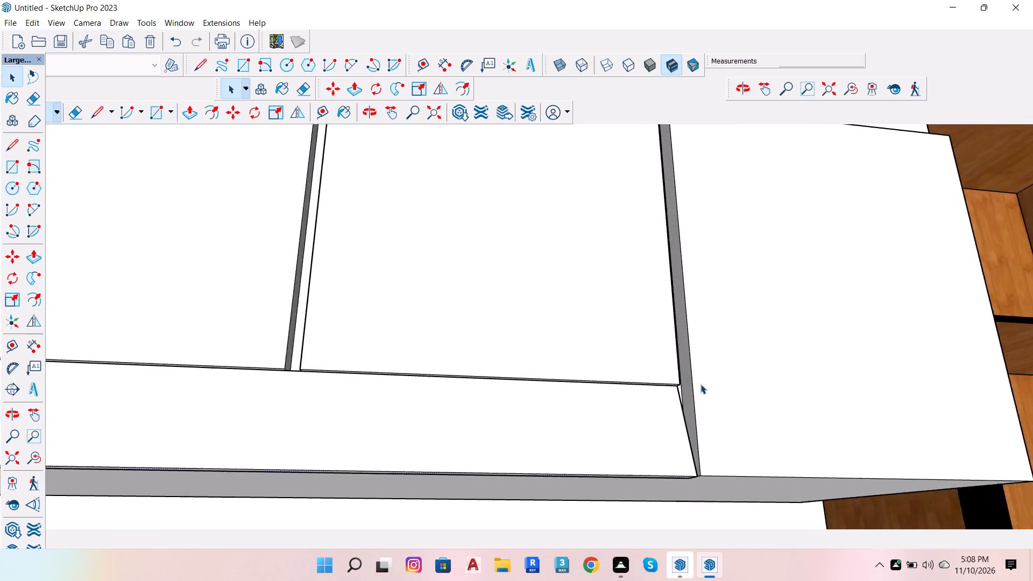
scroll(701, 384, "up", 5)
scroll(665, 410, "up", 7)
scroll(612, 327, "down", 20)
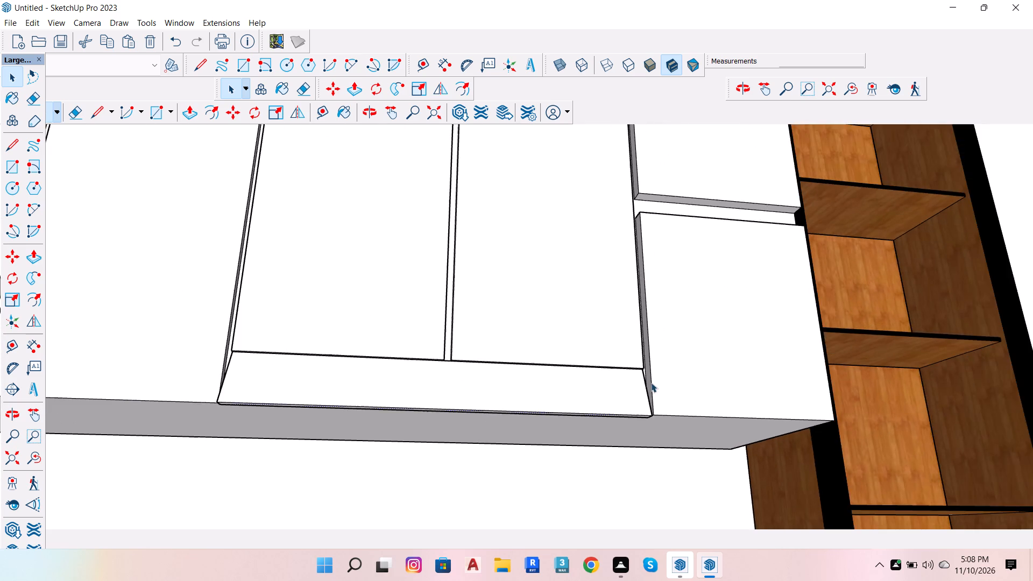
Move the strip's lower front edge outward about 3 3/8 inches to make its front face slope.
scroll(699, 326, "down", 7)
scroll(623, 388, "up", 6)
scroll(536, 322, "up", 7)
left_click(515, 377)
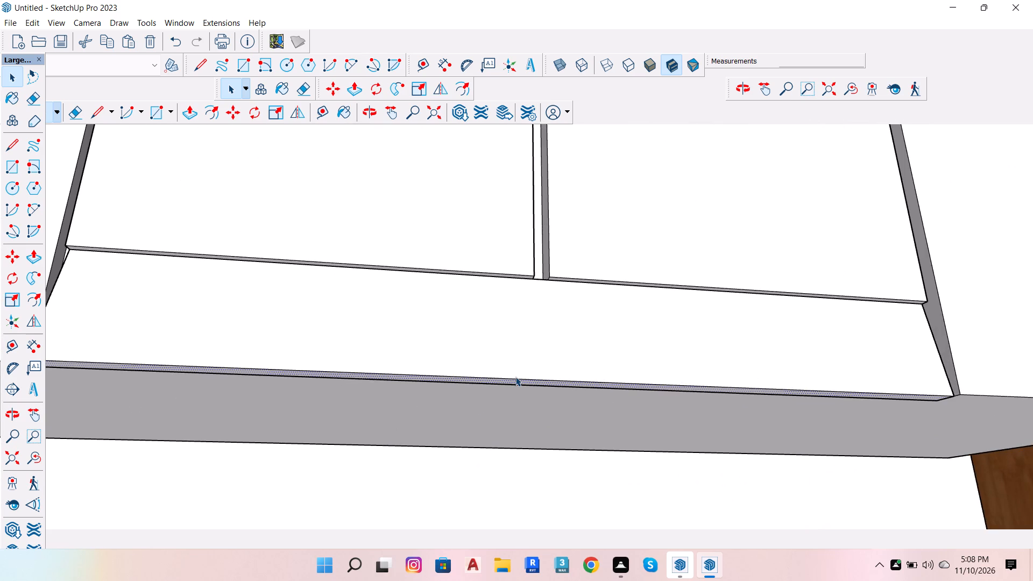
scroll(515, 377, "up", 6)
left_click(516, 379)
left_click(516, 381)
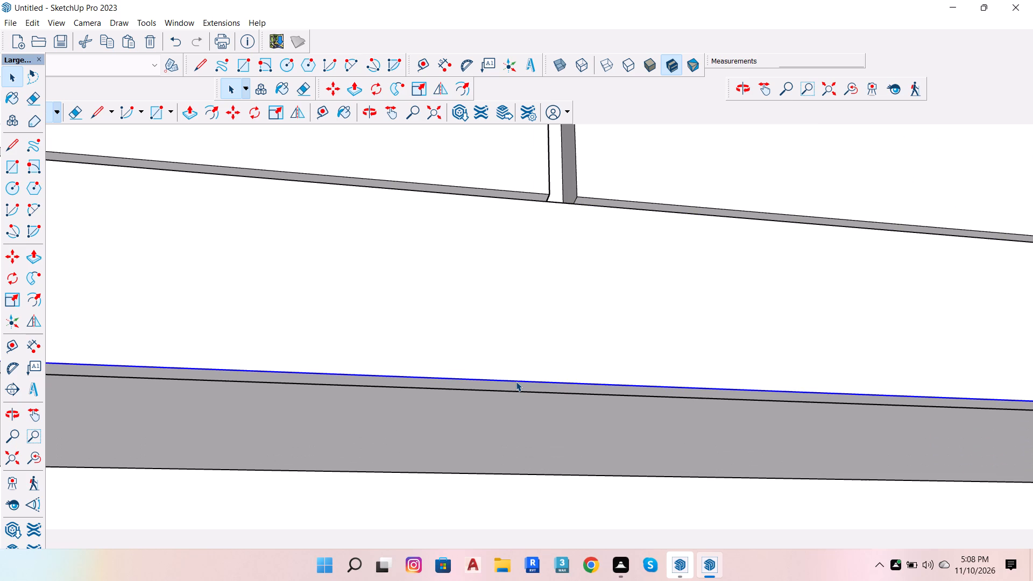
key("m")
left_click(516, 381)
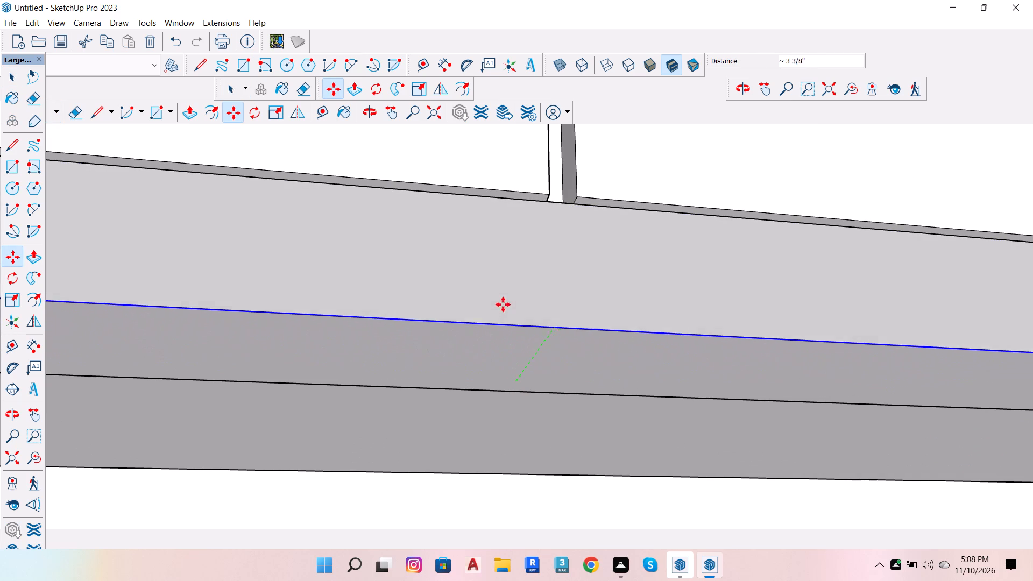
left_click(500, 290)
scroll(525, 373, "down", 13)
key("space")
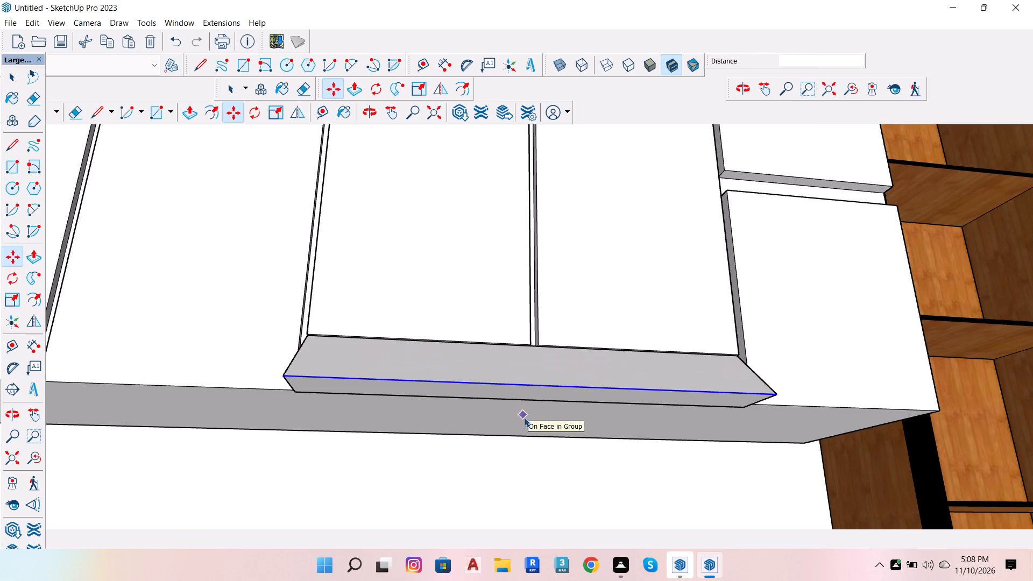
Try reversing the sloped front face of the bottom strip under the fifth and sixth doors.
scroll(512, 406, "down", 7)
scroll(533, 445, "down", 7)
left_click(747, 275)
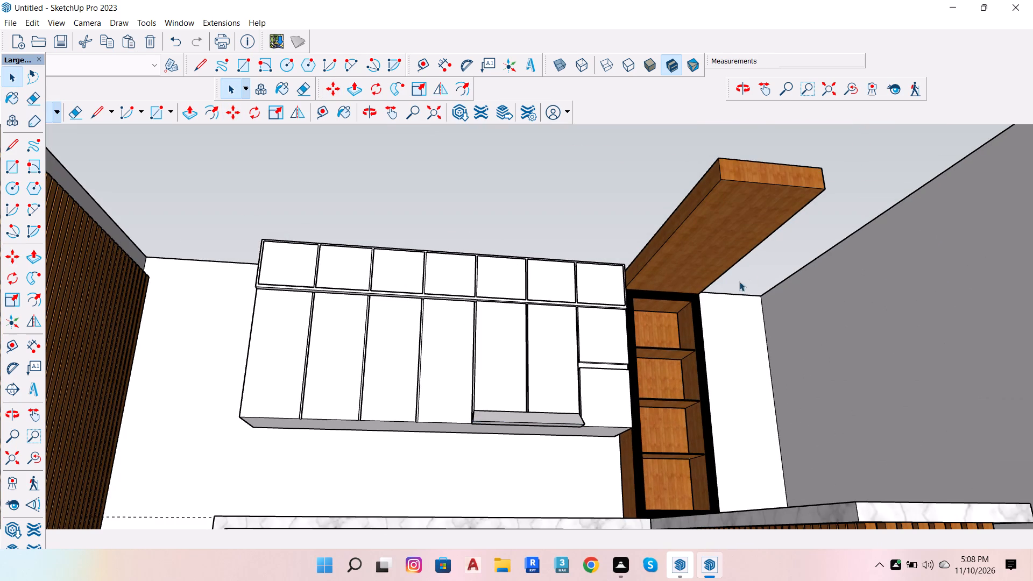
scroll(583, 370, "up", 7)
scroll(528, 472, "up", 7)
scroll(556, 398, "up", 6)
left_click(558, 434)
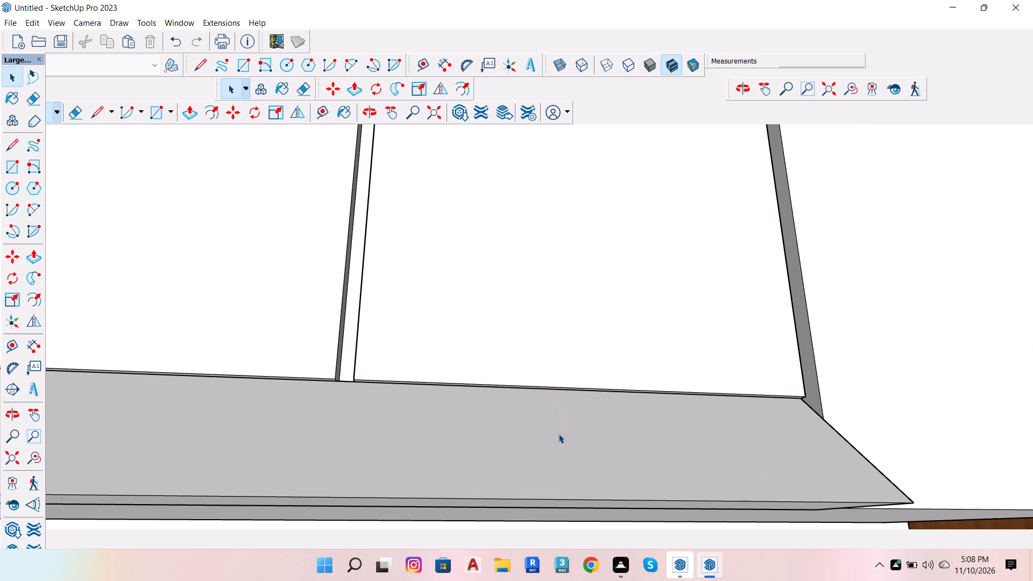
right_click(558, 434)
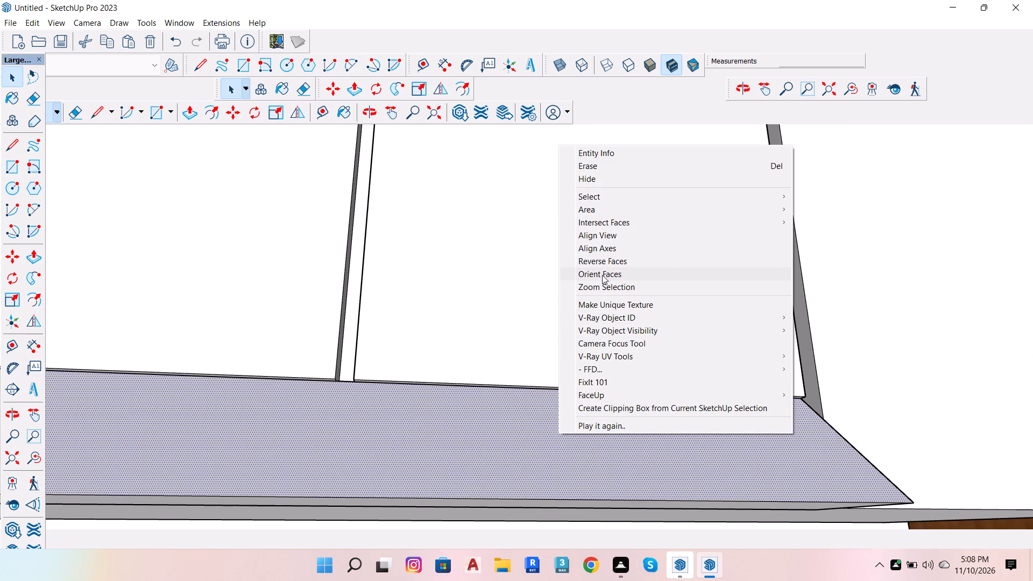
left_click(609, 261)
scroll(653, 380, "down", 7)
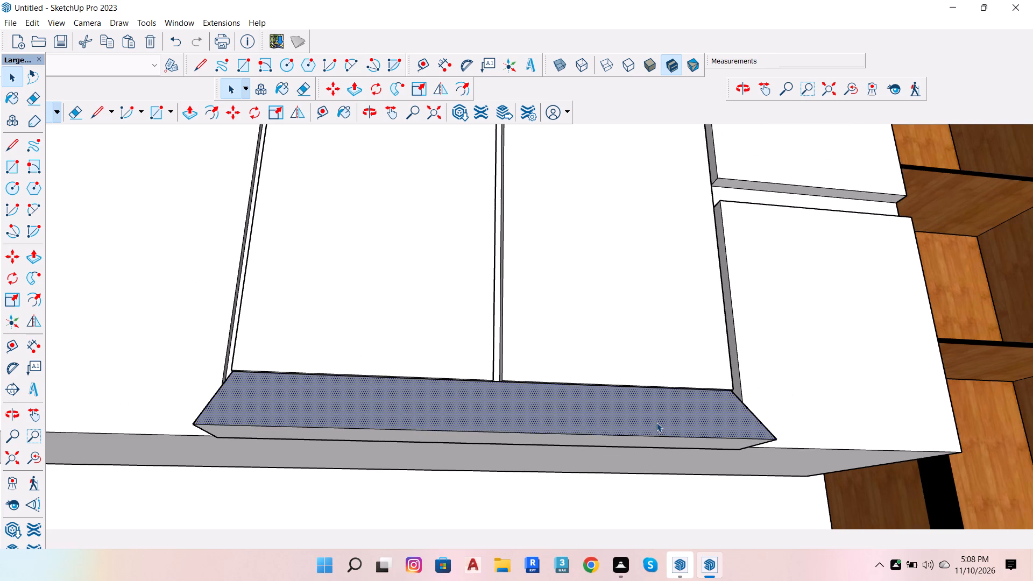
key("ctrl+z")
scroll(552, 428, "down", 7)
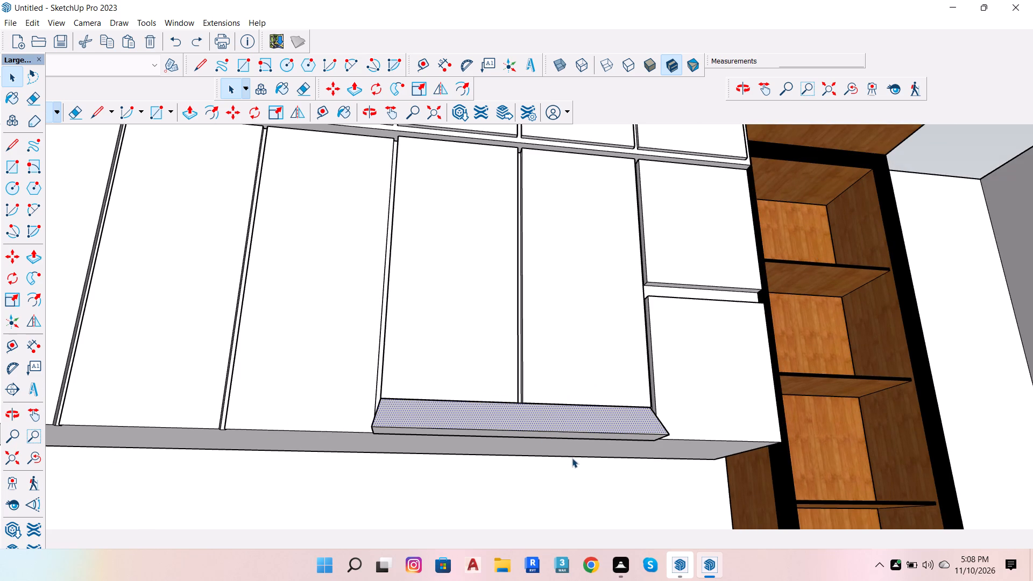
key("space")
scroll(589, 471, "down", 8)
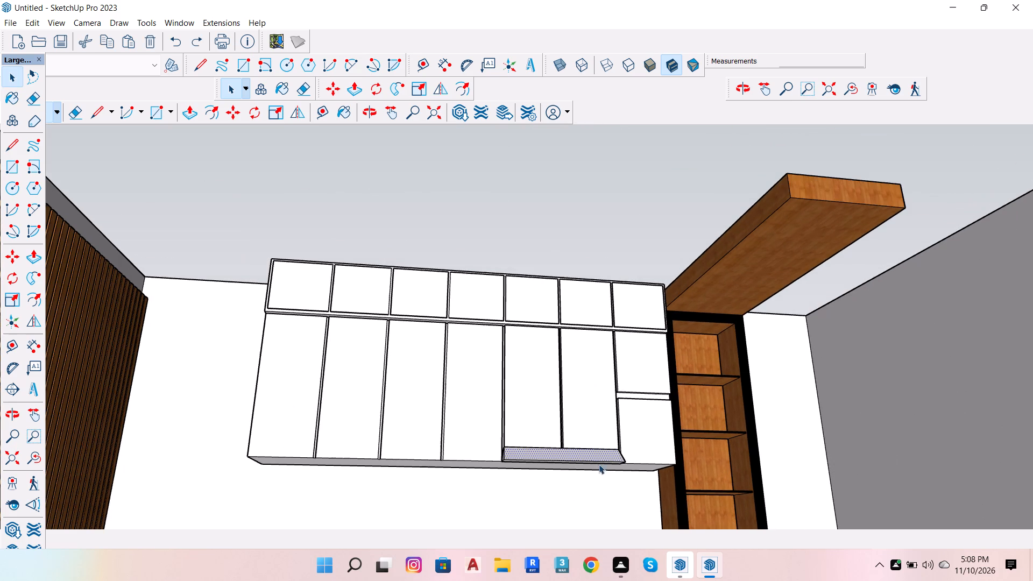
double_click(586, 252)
Move the strip's upper front edge outward about 7/16 inch along the side edge, toward the front of the fifth door.
scroll(582, 407, "down", 7)
scroll(603, 486, "up", 5)
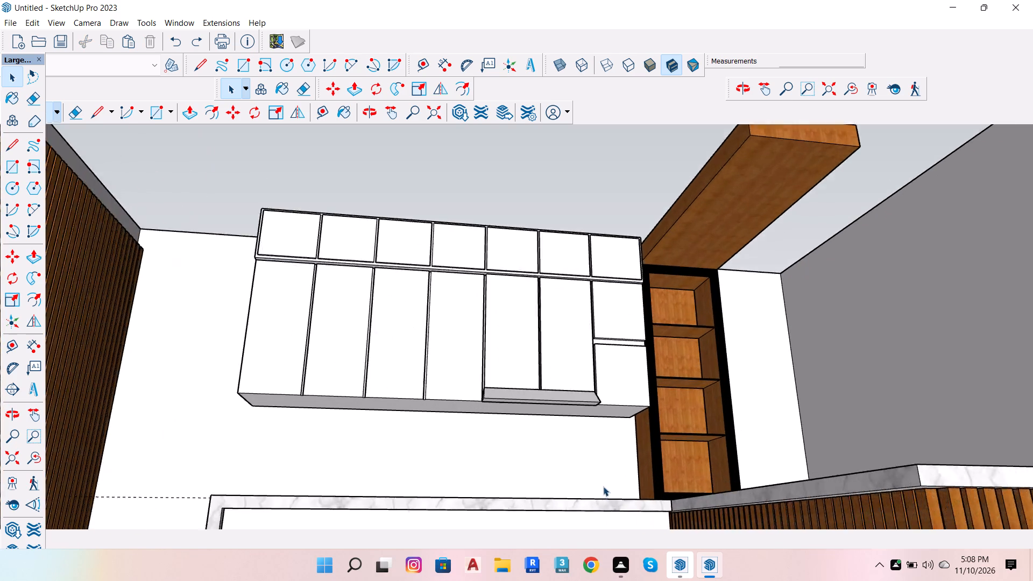
scroll(603, 486, "up", 2)
scroll(553, 362, "up", 6)
scroll(456, 392, "up", 11)
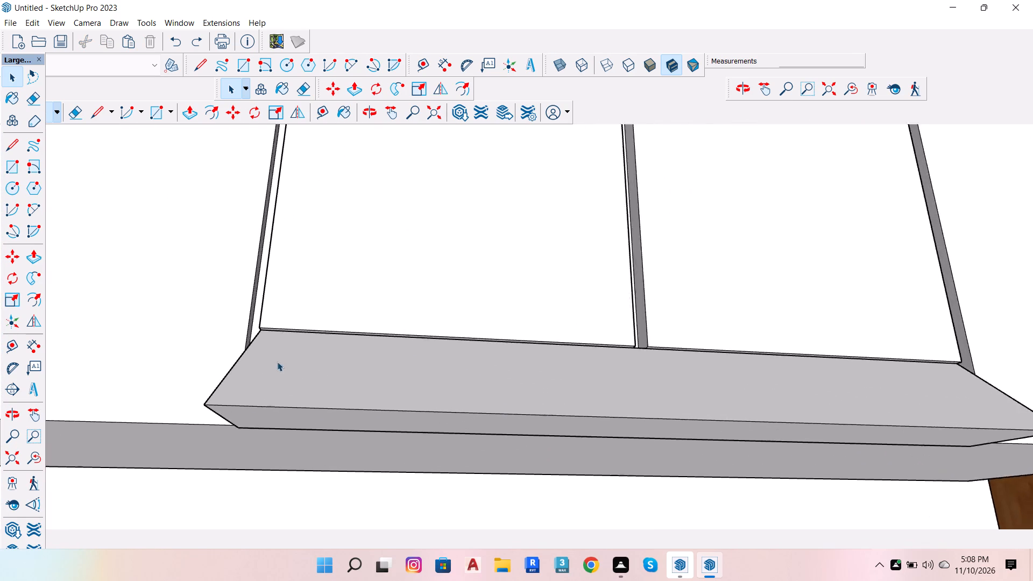
scroll(277, 362, "up", 9)
scroll(1025, 429, "down", 8)
scroll(990, 466, "down", 6)
scroll(784, 418, "up", 4)
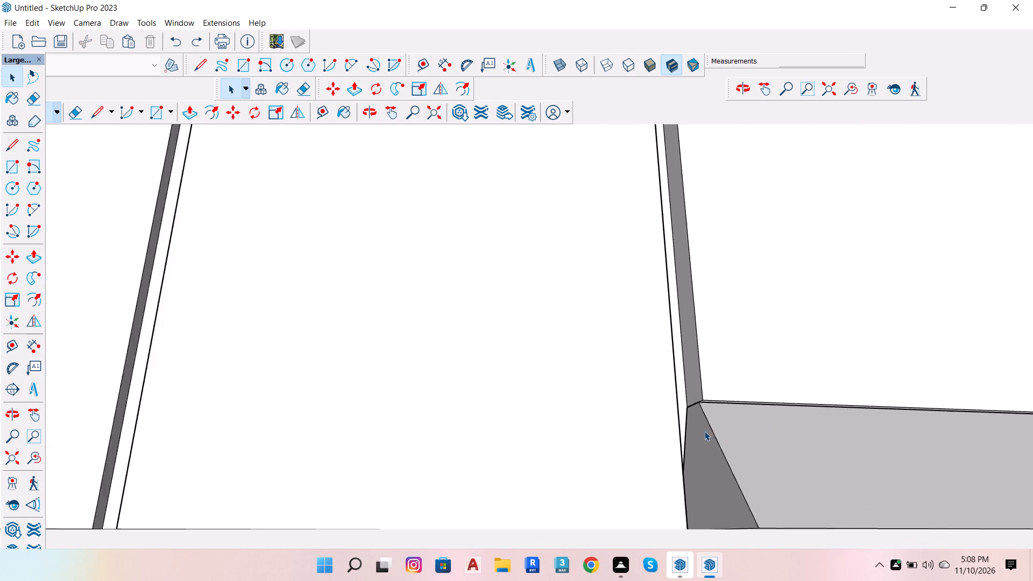
scroll(704, 431, "up", 14)
left_click(727, 389)
left_click(726, 388)
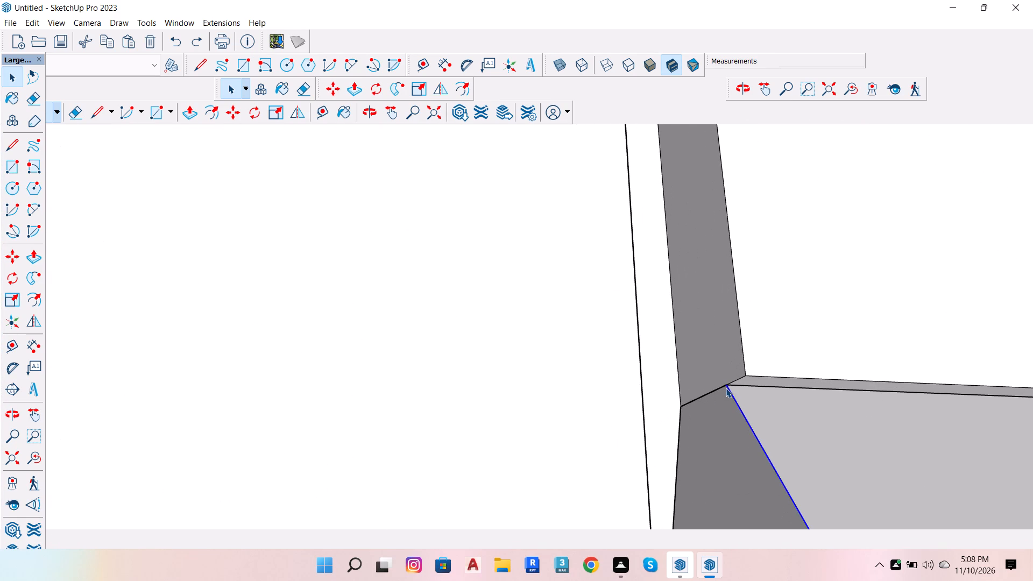
scroll(747, 385, "up", 3)
left_click(747, 385)
scroll(728, 385, "up", 3)
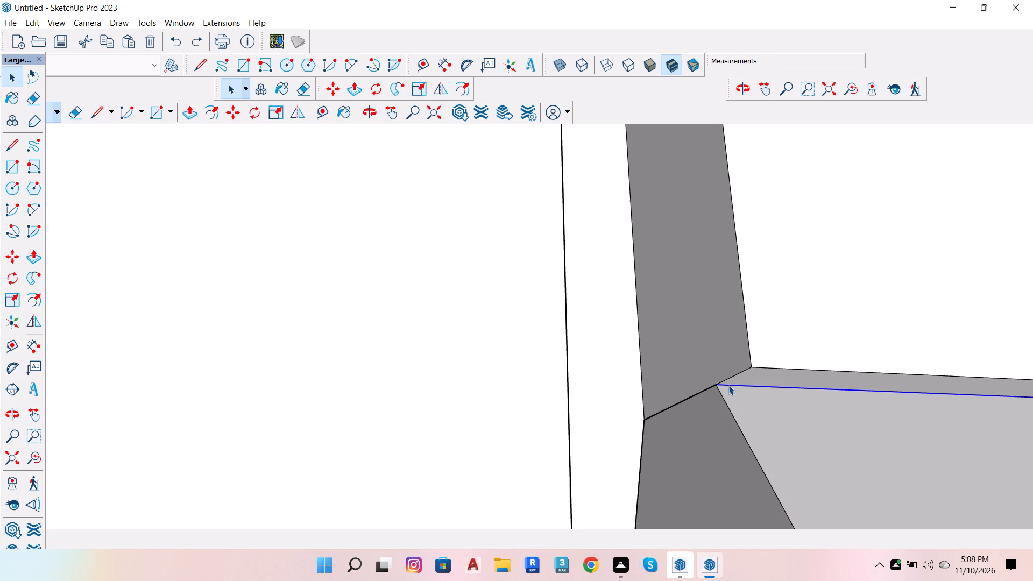
scroll(728, 385, "up", 1)
key("m")
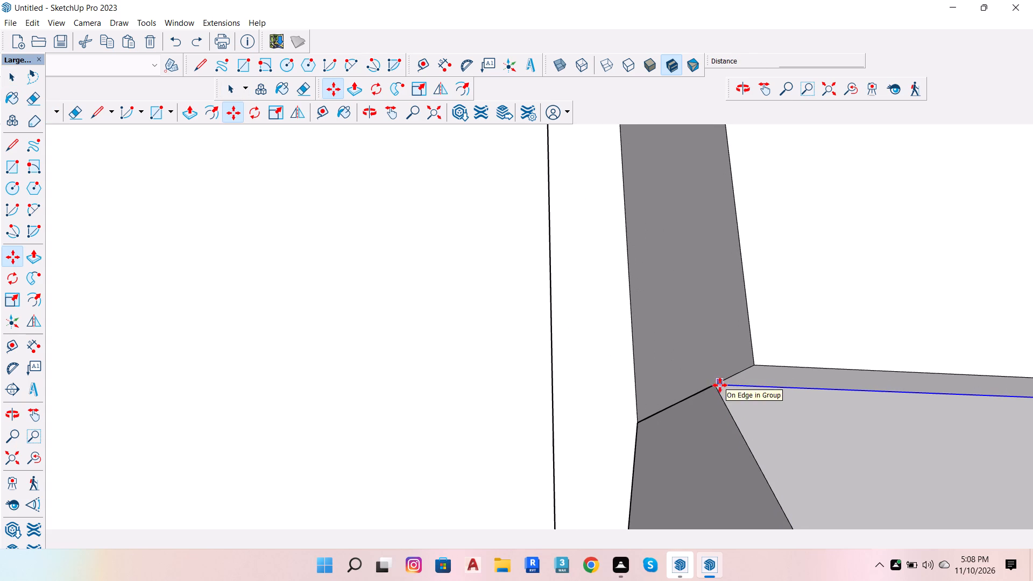
left_click(716, 388)
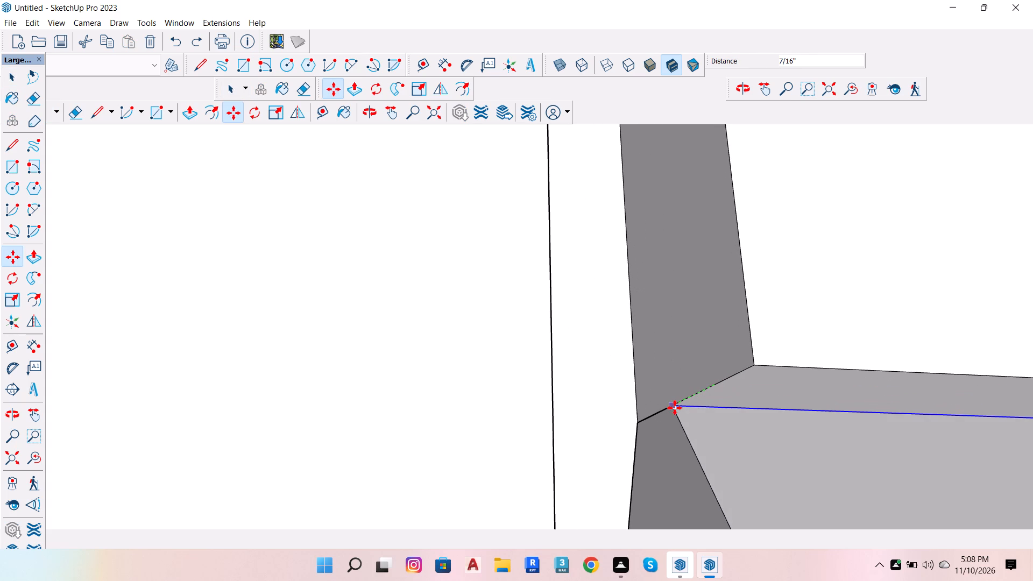
left_click(667, 412)
Examine the bottom strip's upper edge and both ends, including from below the cabinet.
scroll(550, 434, "down", 16)
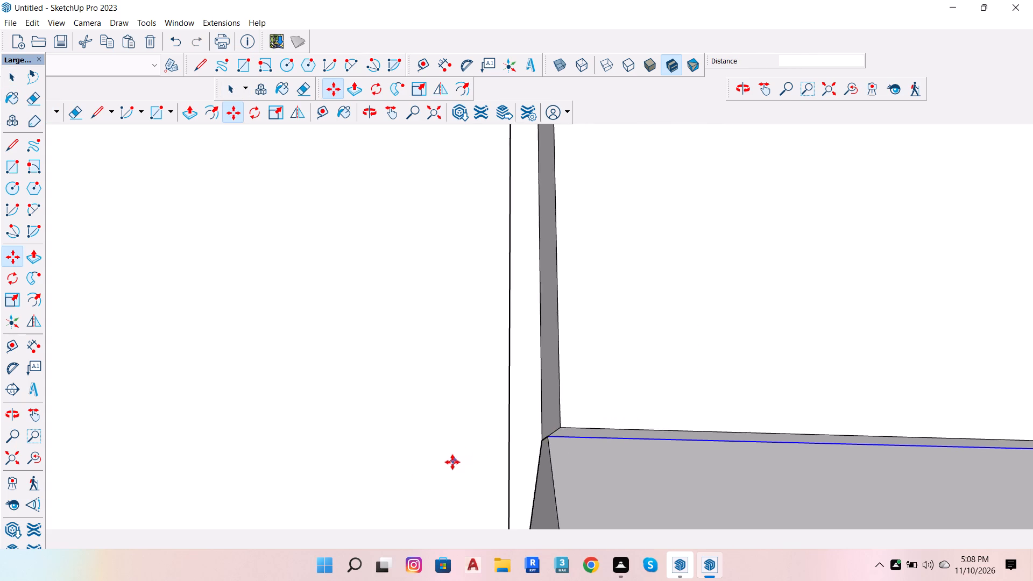
scroll(452, 462, "down", 11)
scroll(401, 472, "down", 7)
key("space")
scroll(839, 470, "up", 10)
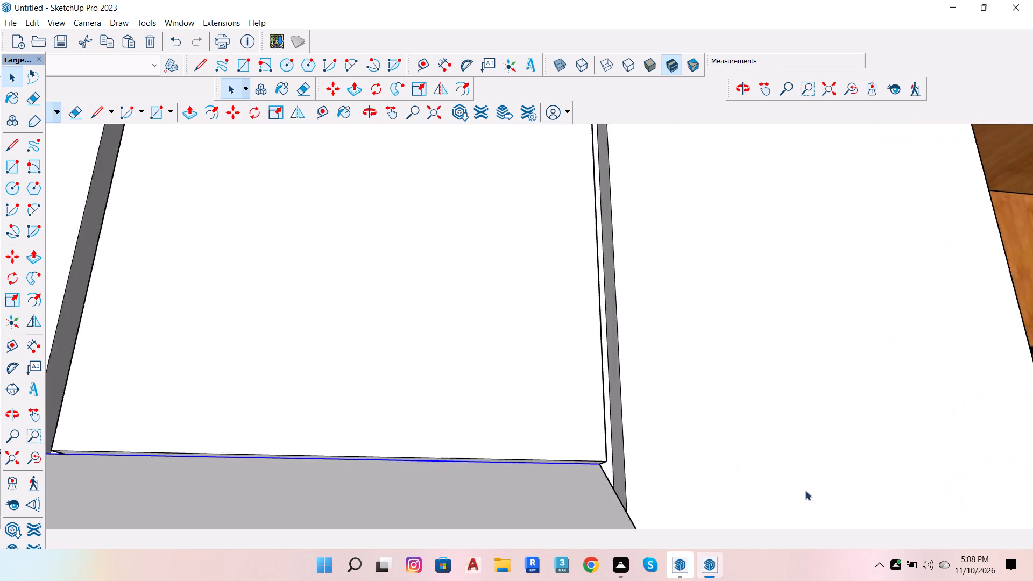
scroll(805, 491, "up", 4)
key("o")
left_click_drag(662, 480, 504, 388)
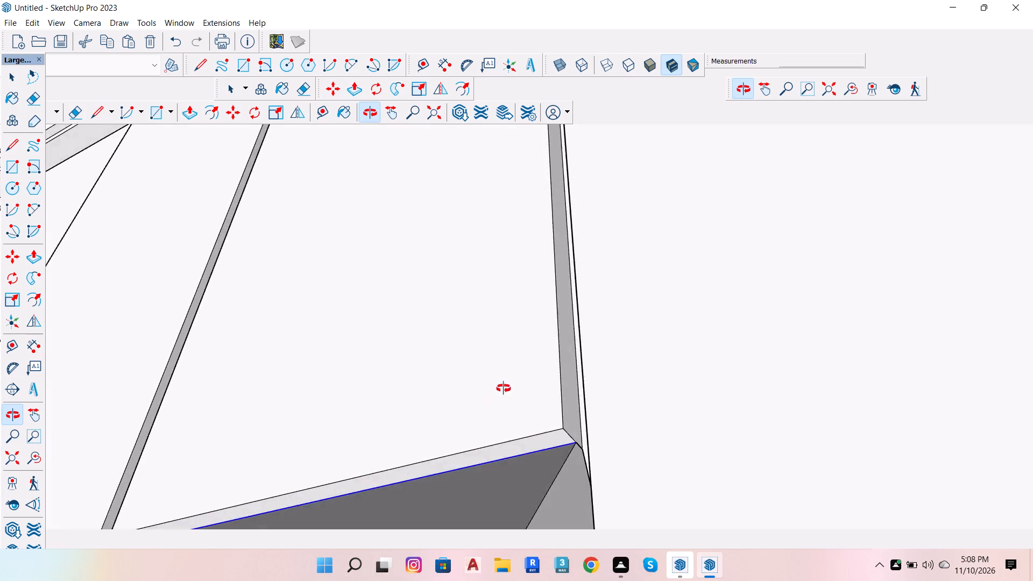
left_click_drag(504, 388, 537, 334)
scroll(605, 313, "down", 14)
scroll(549, 351, "up", 7)
key("space")
scroll(729, 463, "down", 5)
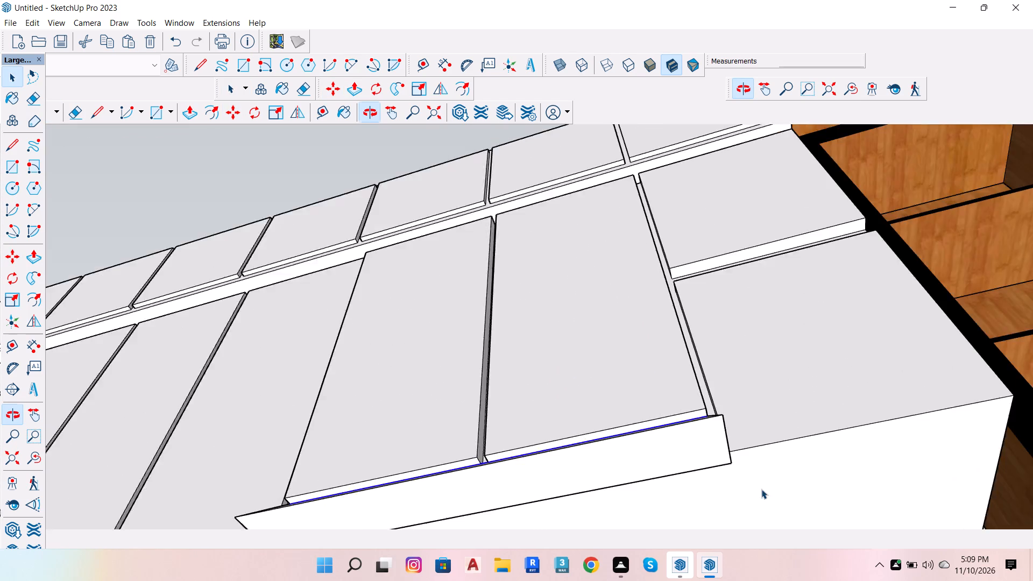
scroll(761, 489, "down", 9)
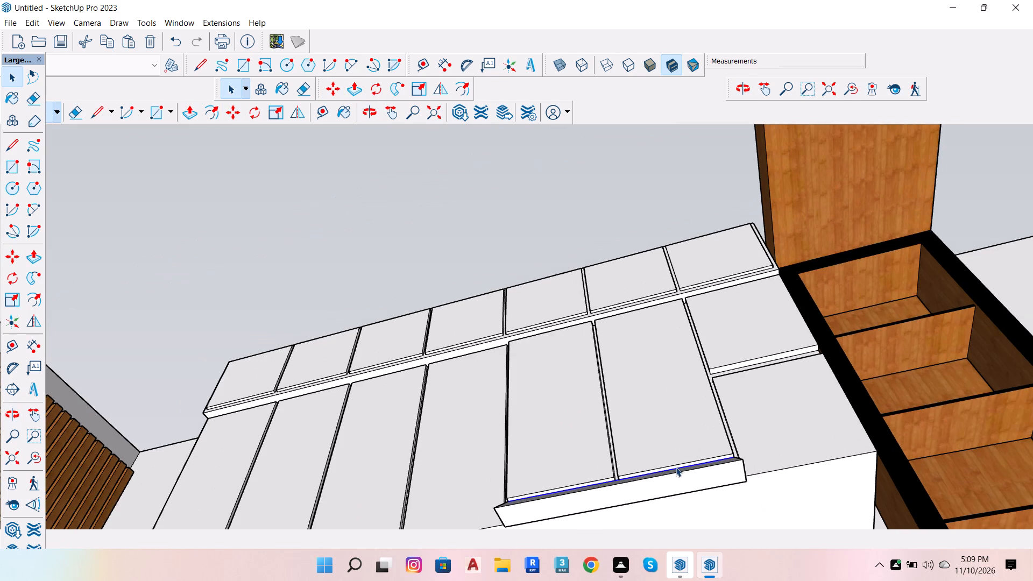
scroll(597, 413, "down", 7)
scroll(675, 369, "down", 5)
scroll(655, 429, "up", 3)
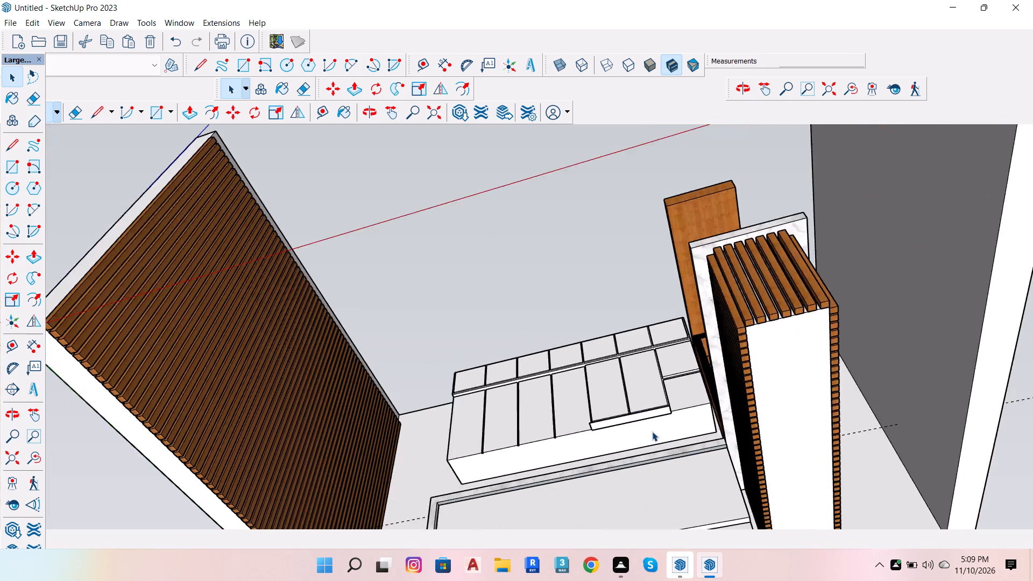
scroll(652, 431, "up", 12)
scroll(591, 398, "up", 8)
scroll(582, 420, "down", 7)
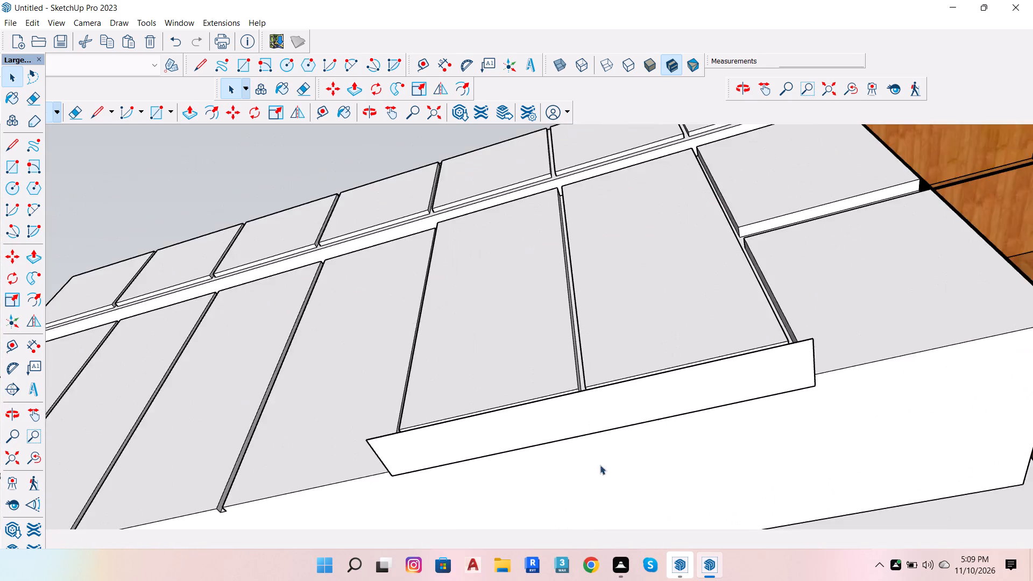
key("space")
scroll(616, 495, "down", 14)
scroll(649, 427, "down", 7)
double_click(553, 271)
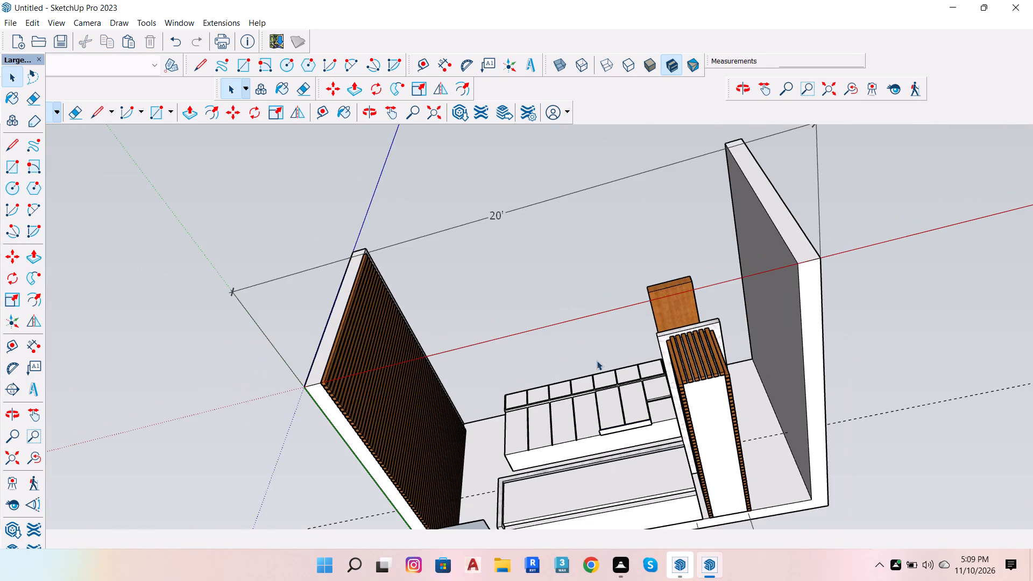
Select the 12' 6" dimension on the floor in front of the counter.
scroll(609, 367, "up", 6)
key("o")
left_click_drag(604, 290, 652, 542)
left_click_drag(602, 357, 622, 443)
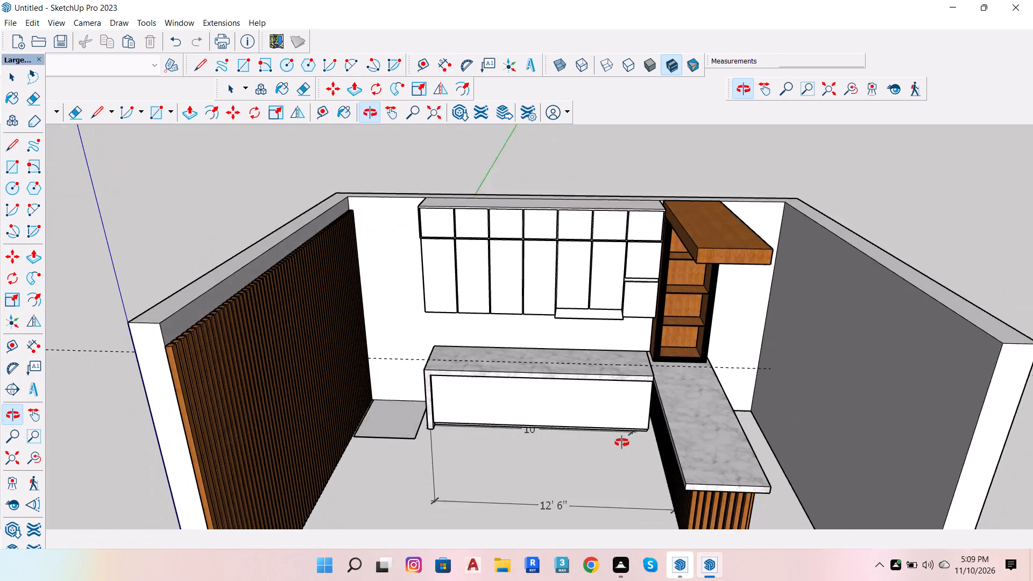
left_click_drag(622, 443, 622, 444)
scroll(610, 343, "up", 7)
key("space")
scroll(561, 387, "down", 14)
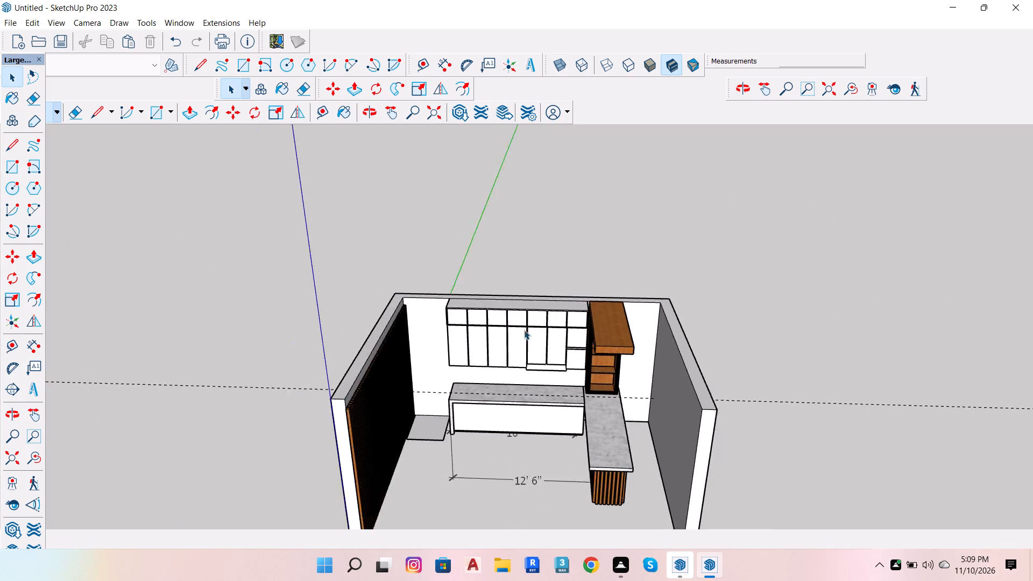
scroll(524, 322, "up", 6)
scroll(497, 332, "down", 8)
double_click(779, 329)
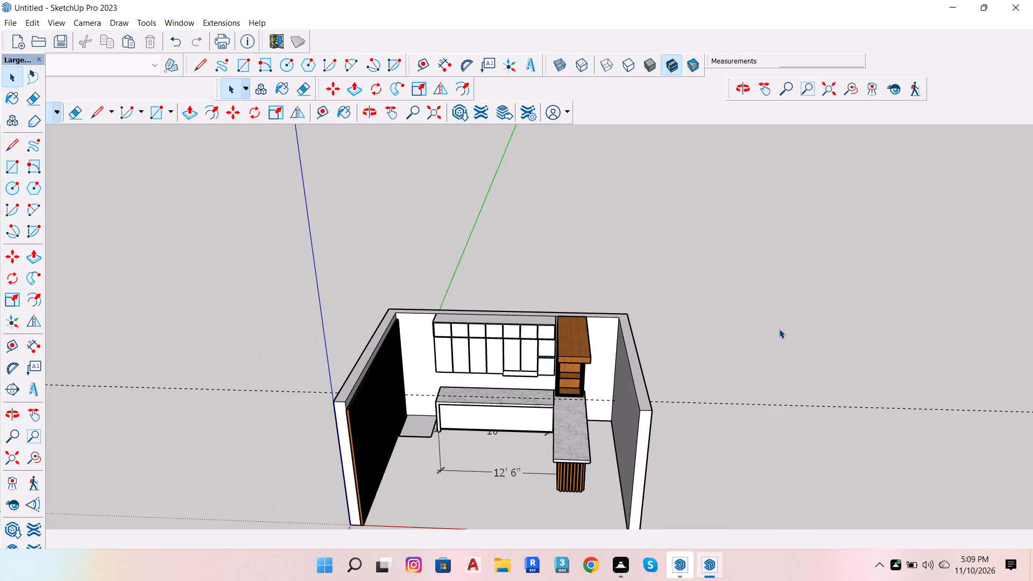
left_click(494, 477)
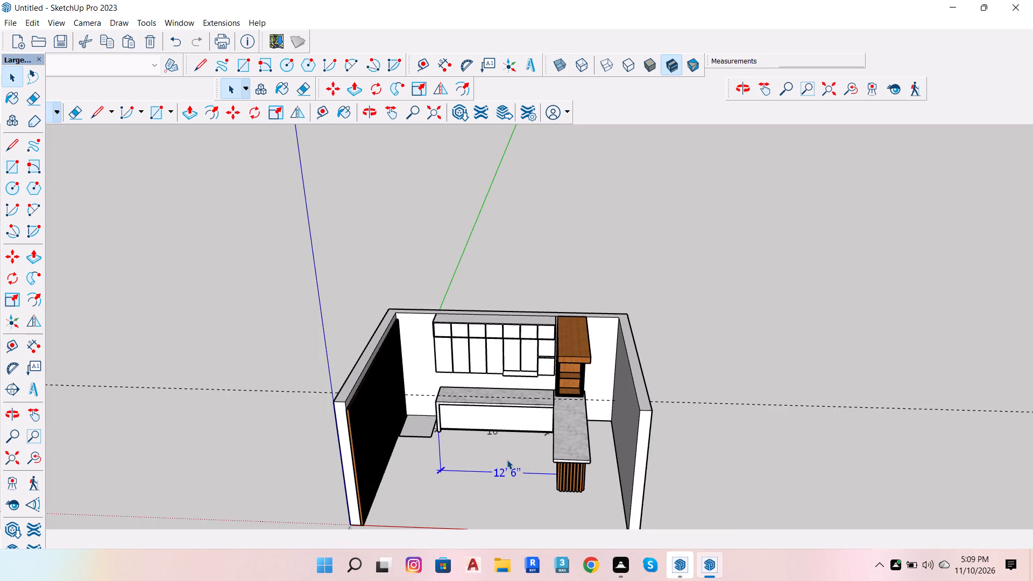
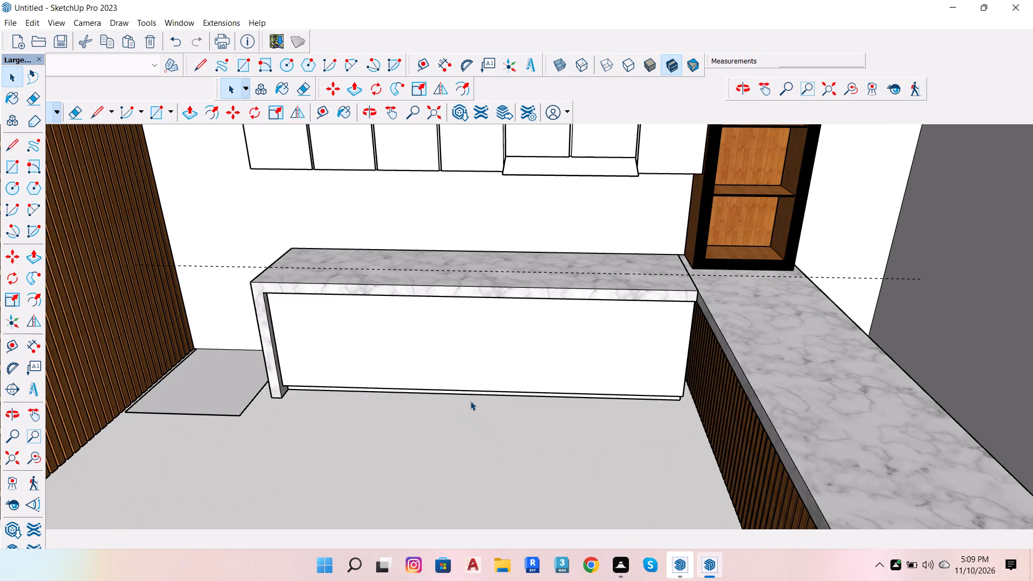
Delete all construction guides from the kitchen model.
scroll(475, 409, "down", 7)
scroll(672, 337, "down", 7)
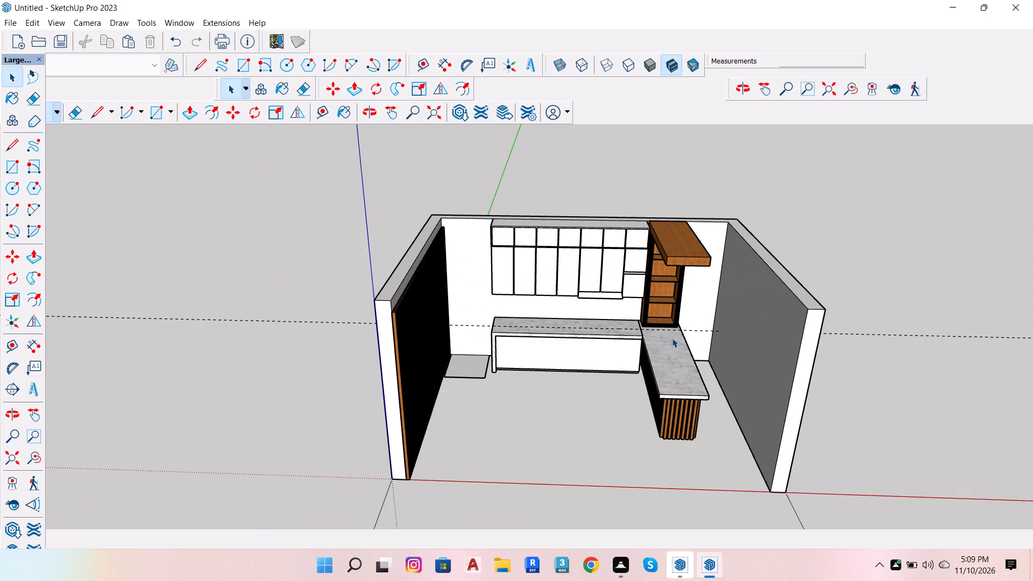
scroll(710, 447, "up", 4)
scroll(646, 378, "down", 6)
scroll(493, 380, "up", 5)
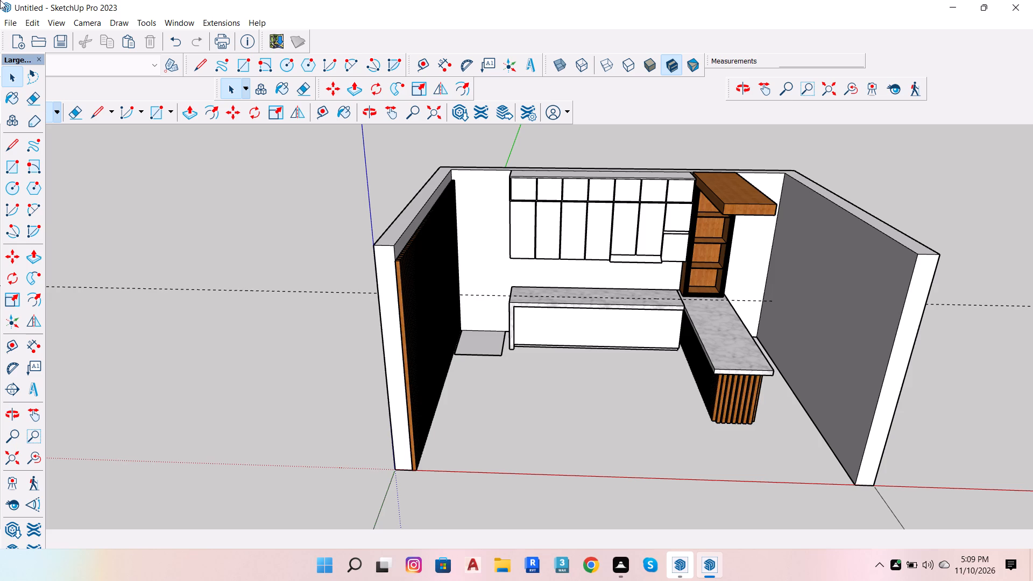
left_click(30, 17)
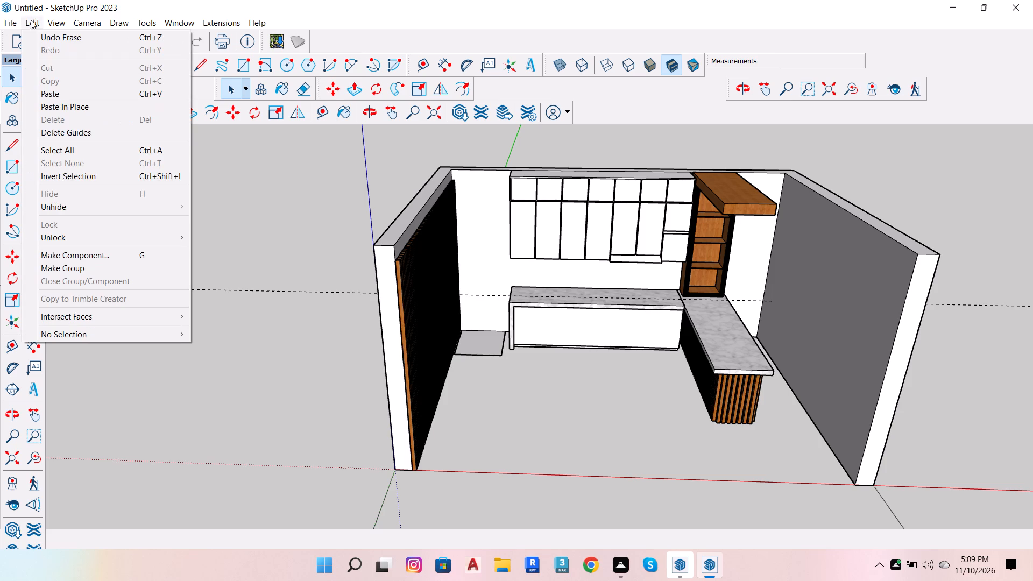
left_click(62, 136)
Examine the overall kitchen layout from outside the room, including the slatted wall, cabinets, counters and wooden shelf unit.
scroll(582, 411, "down", 8)
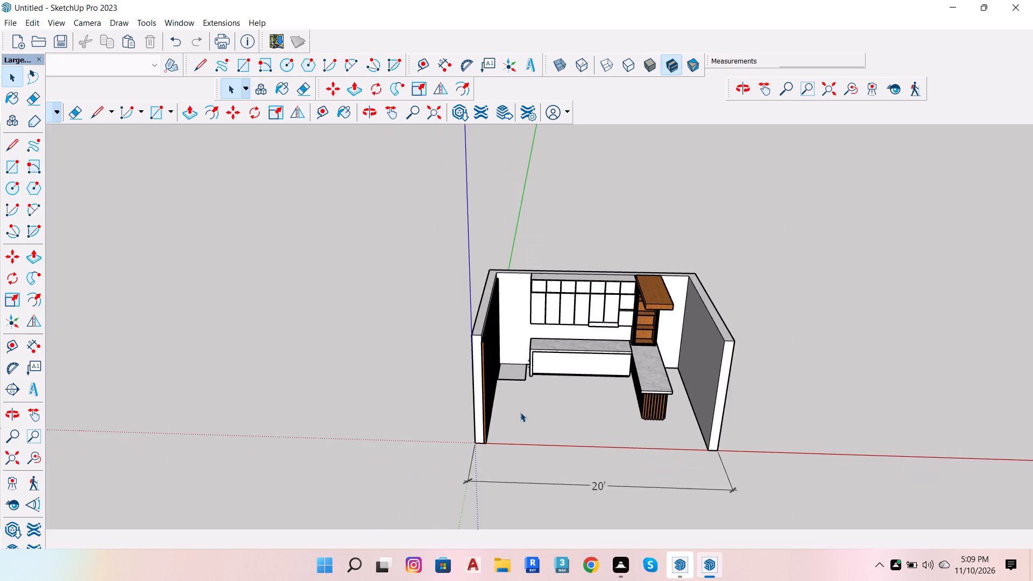
scroll(261, 281, "down", 7)
scroll(528, 379, "up", 8)
scroll(681, 292, "down", 7)
scroll(569, 210, "up", 5)
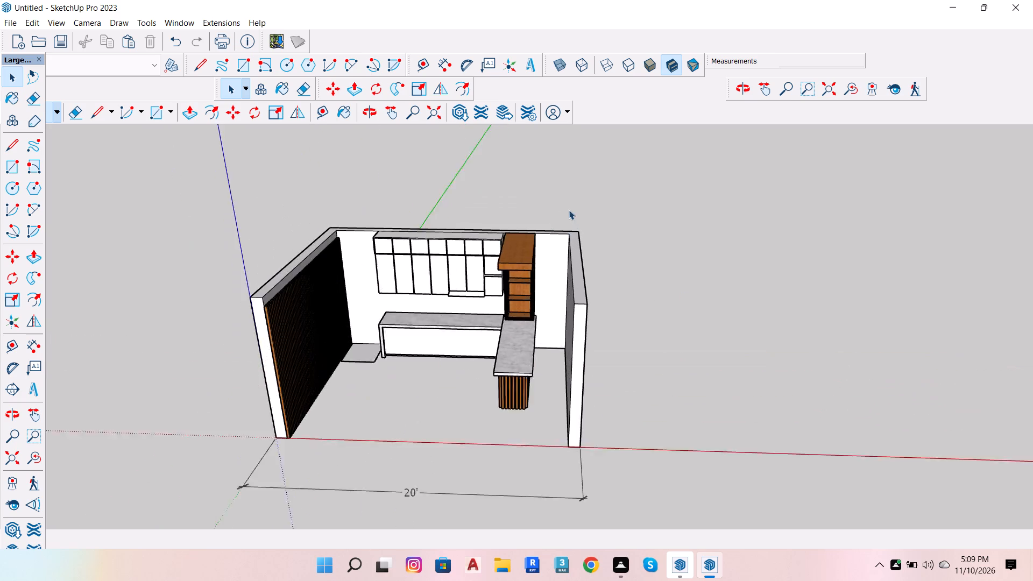
scroll(569, 210, "up", 2)
scroll(539, 310, "up", 7)
scroll(539, 324, "down", 6)
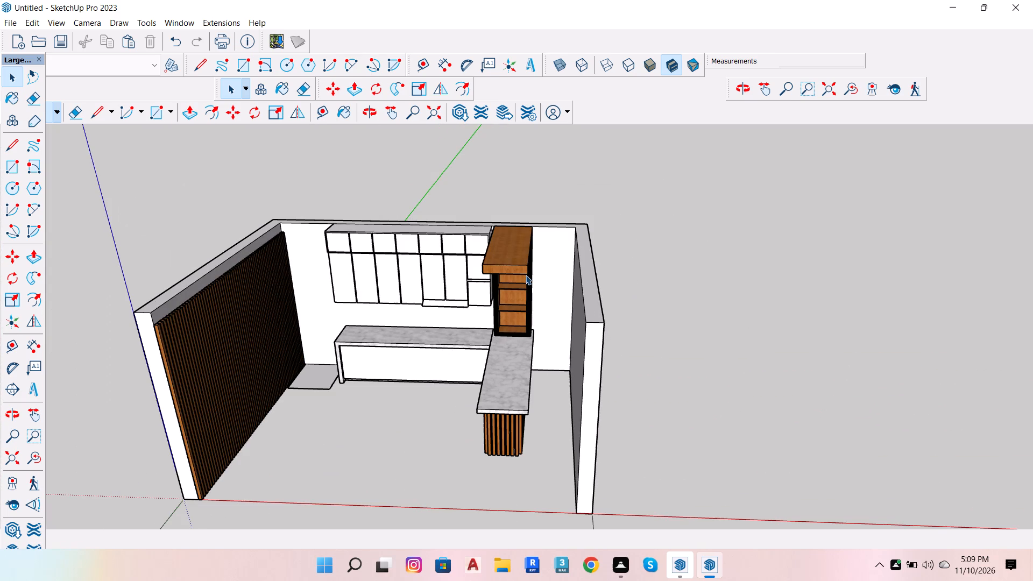
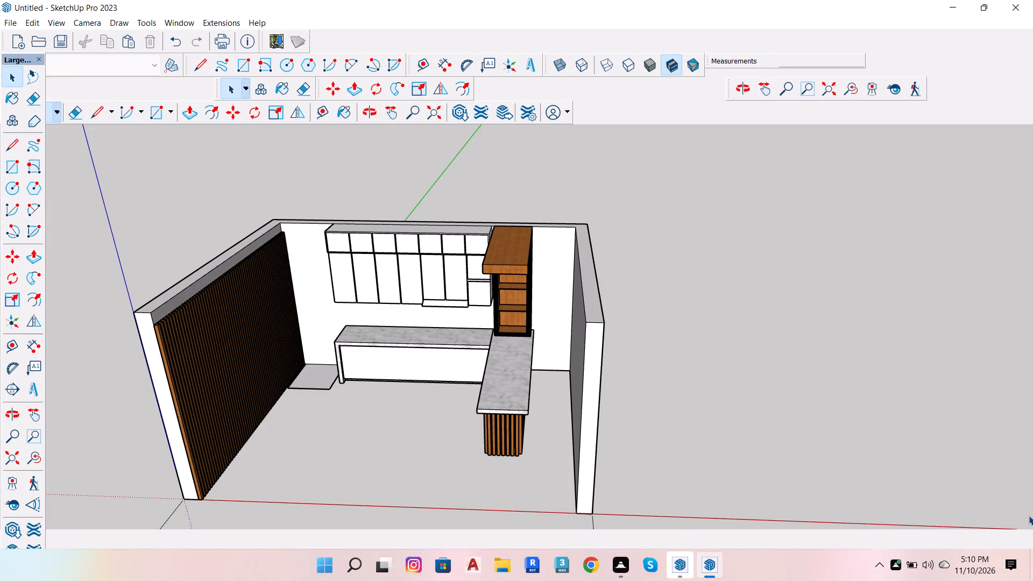
Delete the 20' dimension along the open front of the room.
scroll(956, 571, "down", 6)
scroll(883, 547, "down", 13)
scroll(713, 359, "down", 7)
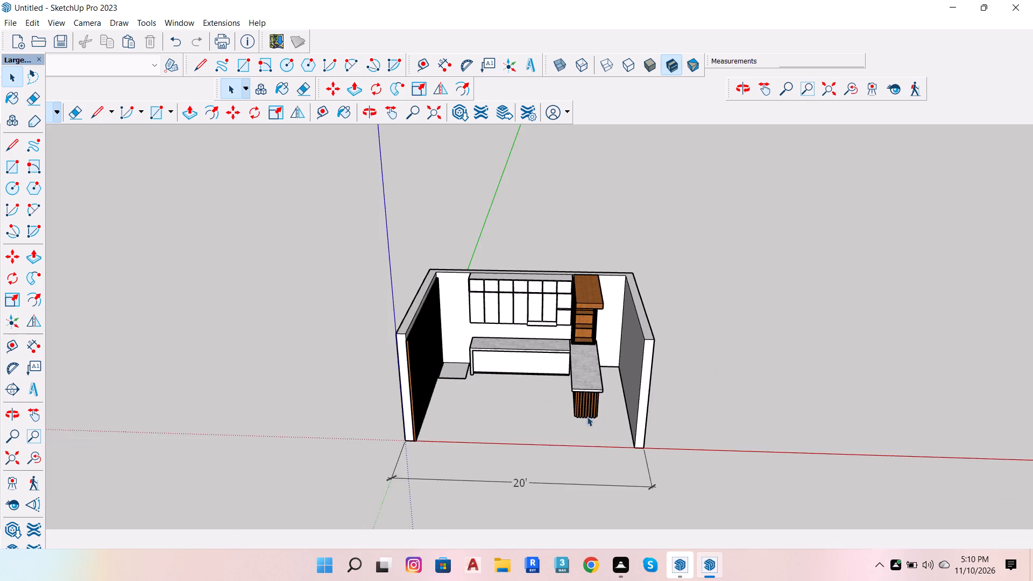
scroll(581, 413, "up", 6)
scroll(584, 448, "down", 7)
left_click(555, 508)
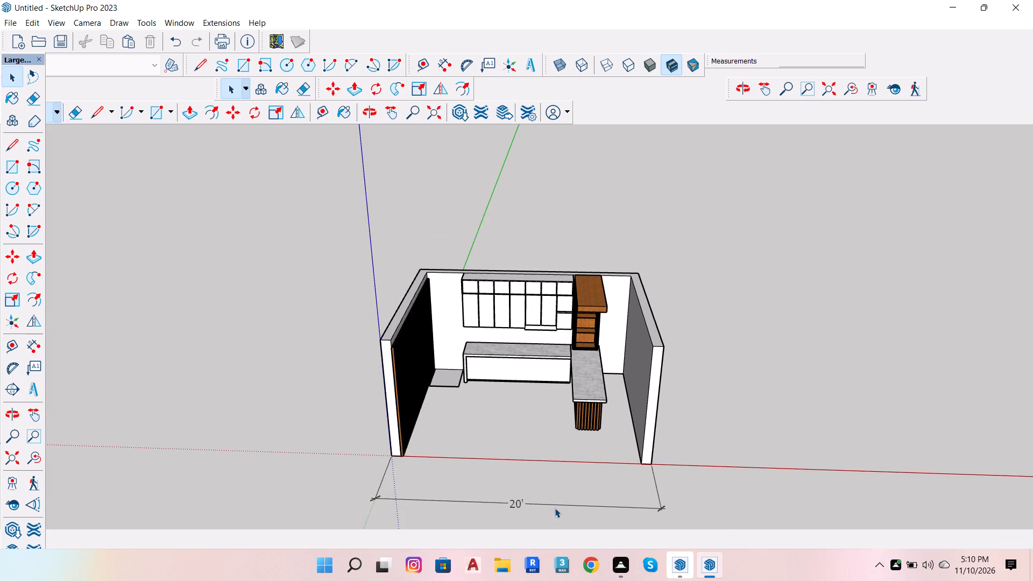
left_click(544, 505)
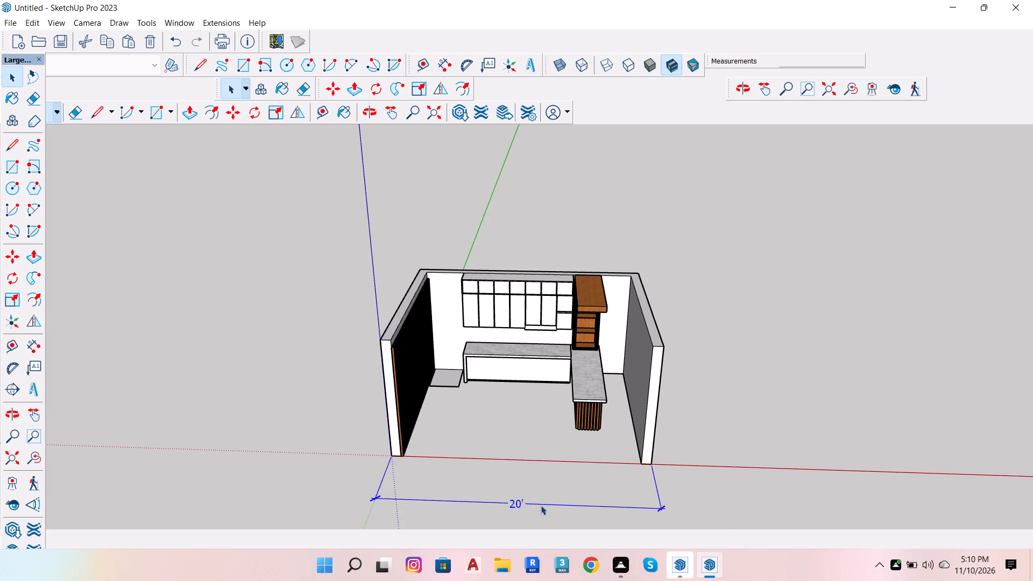
key("shift+Delete")
Delete the 3" dimension beside the end of the base counter, seen from beneath the room.
scroll(557, 440, "down", 7)
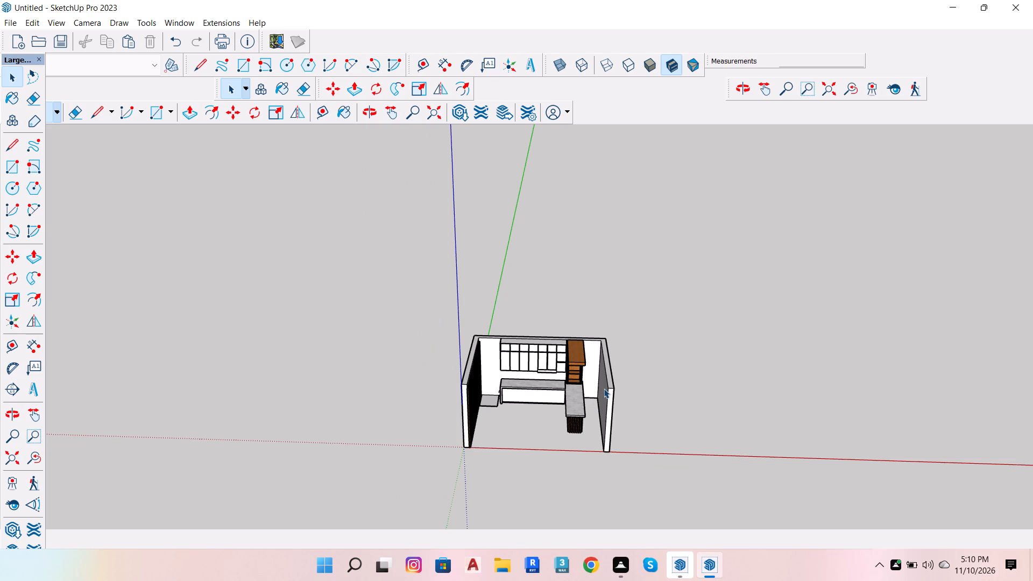
key("o")
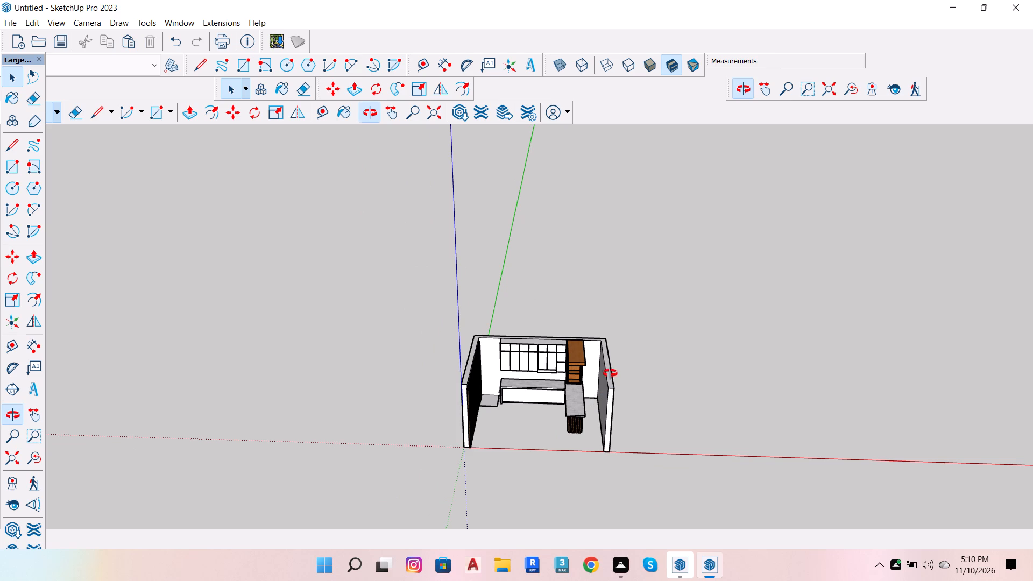
left_click_drag(607, 369, 468, 0)
left_click_drag(504, 354, 448, 177)
scroll(606, 394, "up", 4)
scroll(660, 328, "down", 6)
left_click_drag(547, 349, 528, 286)
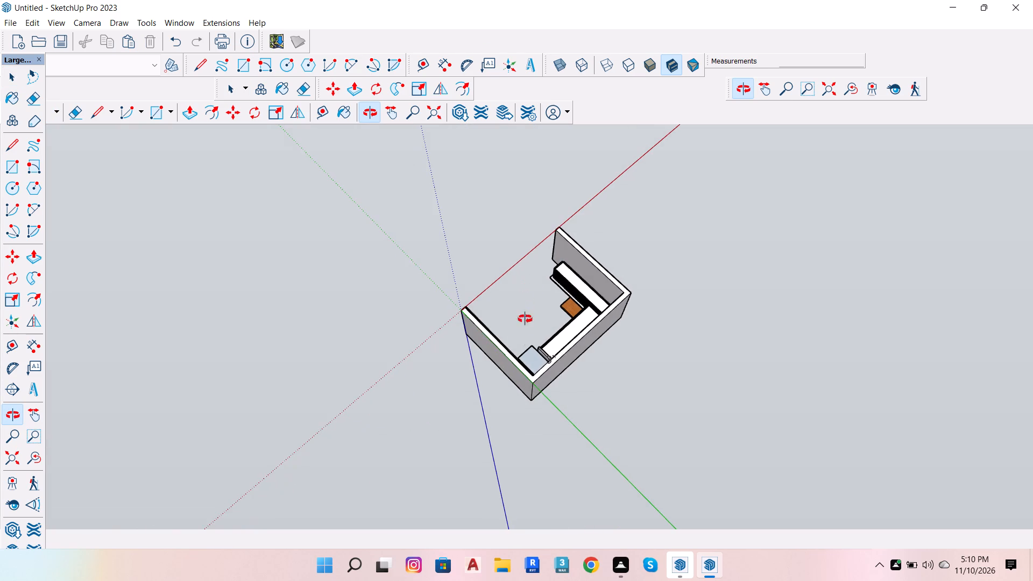
scroll(582, 472, "down", 5)
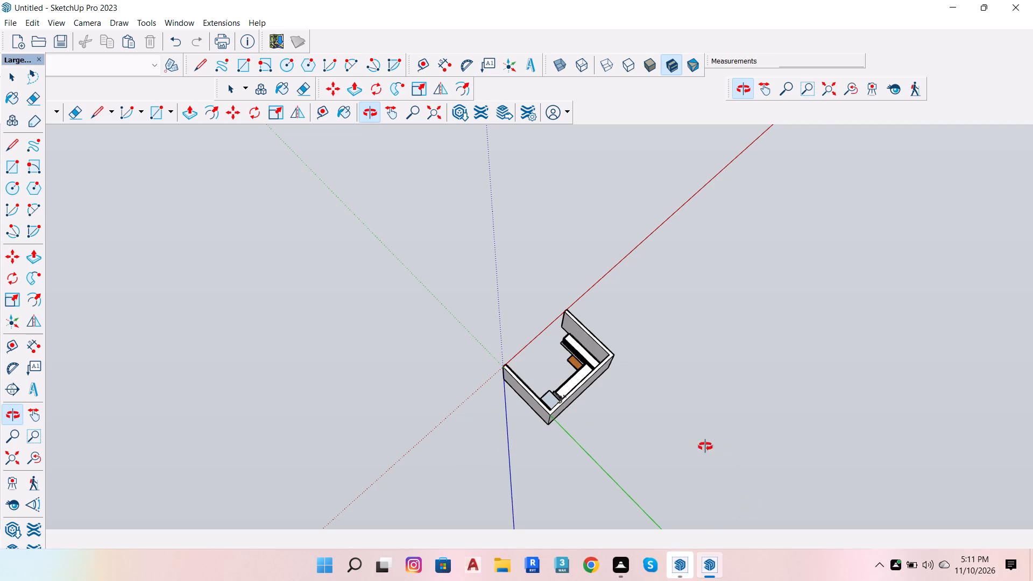
scroll(656, 507, "down", 3)
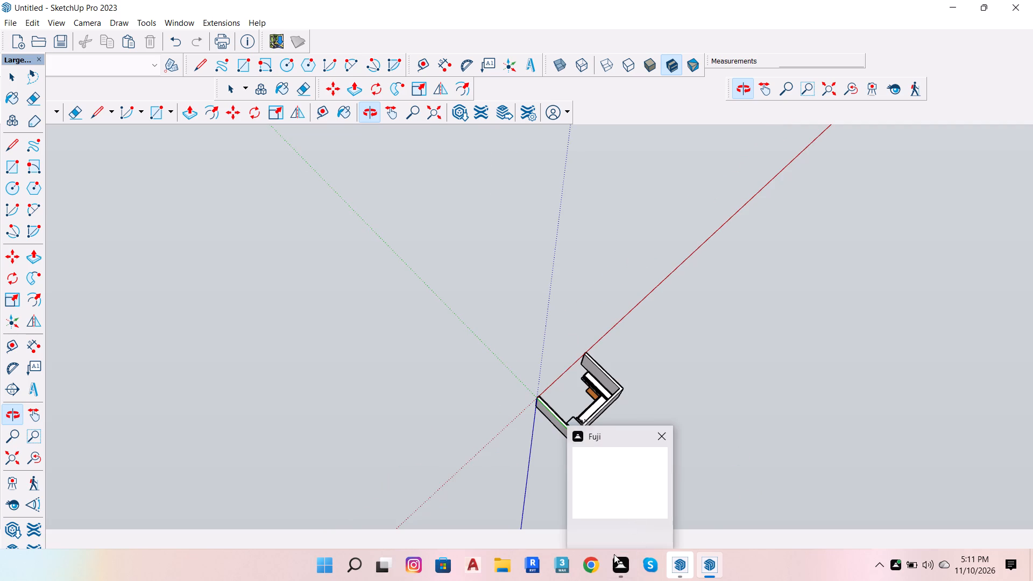
scroll(616, 419, "up", 5)
left_click_drag(569, 434, 645, 326)
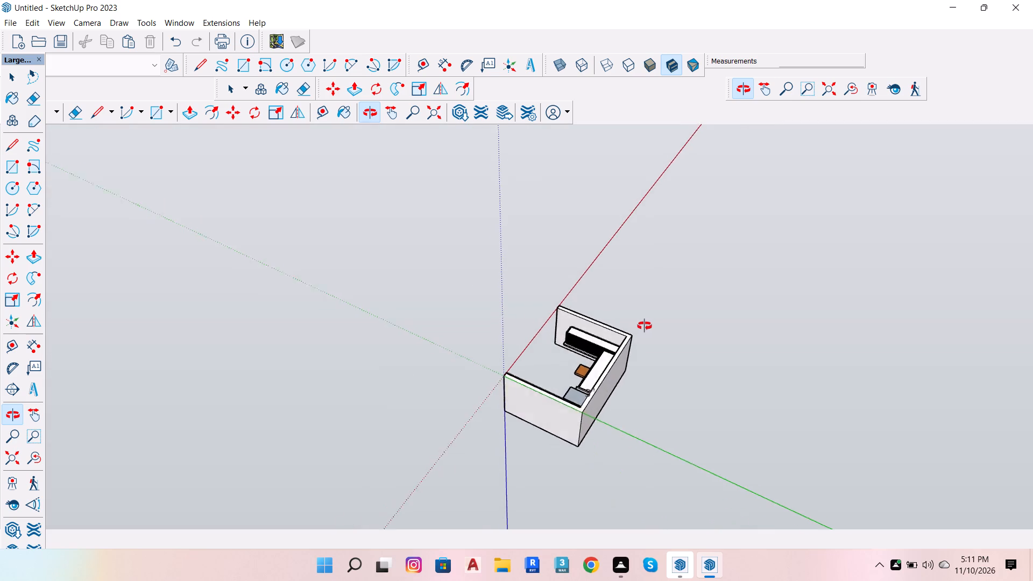
left_click_drag(645, 326, 646, 325)
left_click_drag(519, 395, 890, 308)
scroll(542, 301, "up", 15)
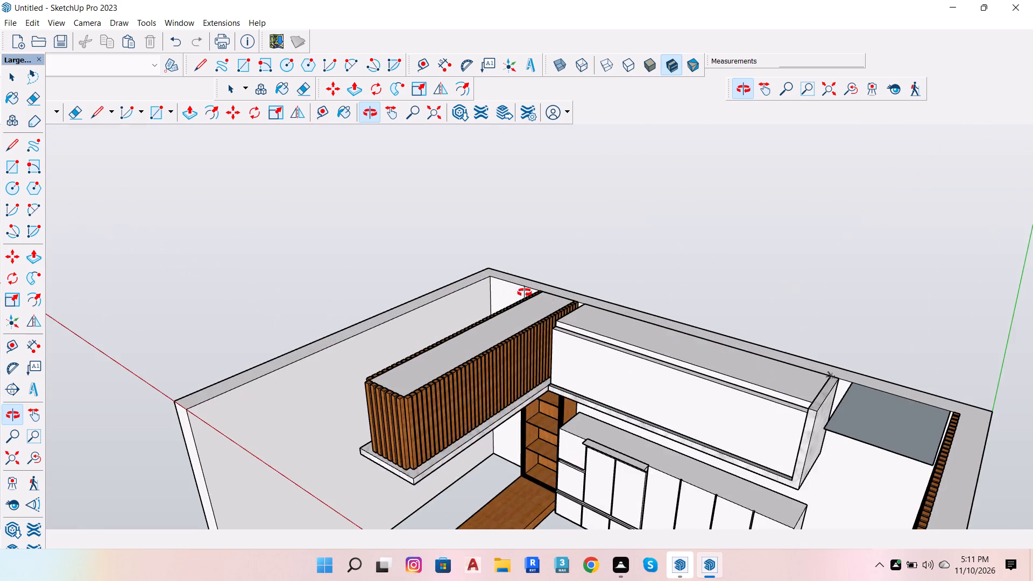
left_click_drag(525, 293, 682, 353)
left_click_drag(547, 332, 547, 404)
scroll(541, 364, "down", 7)
key("space")
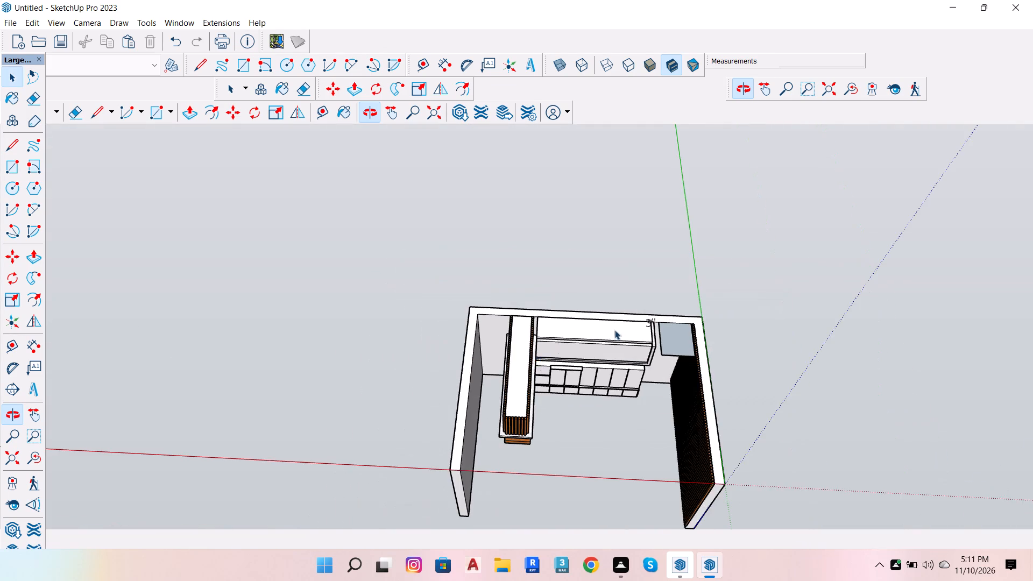
scroll(667, 316, "up", 14)
left_click(628, 339)
scroll(626, 341, "up", 5)
left_click(630, 348)
scroll(584, 365, "down", 14)
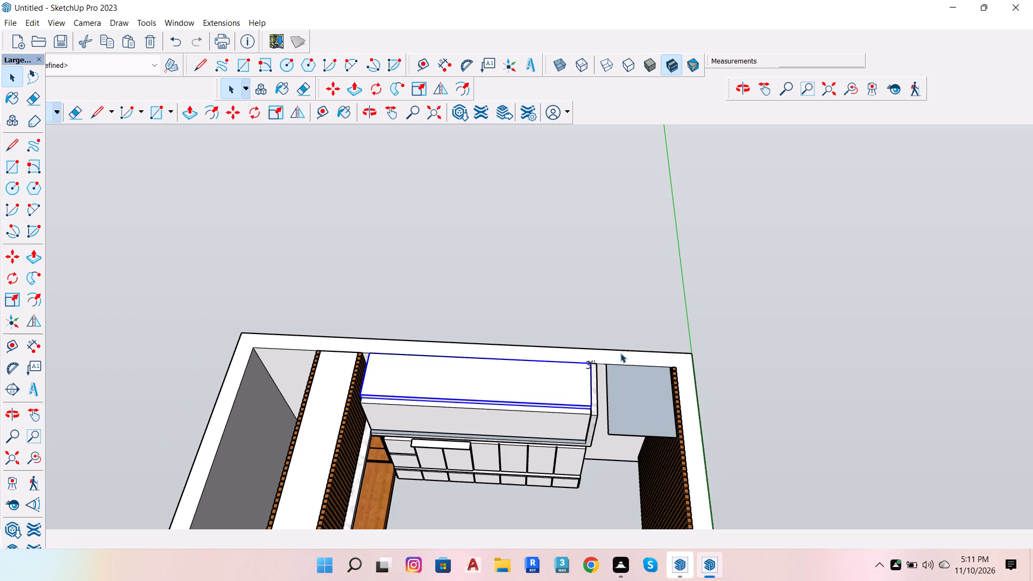
left_click(590, 362)
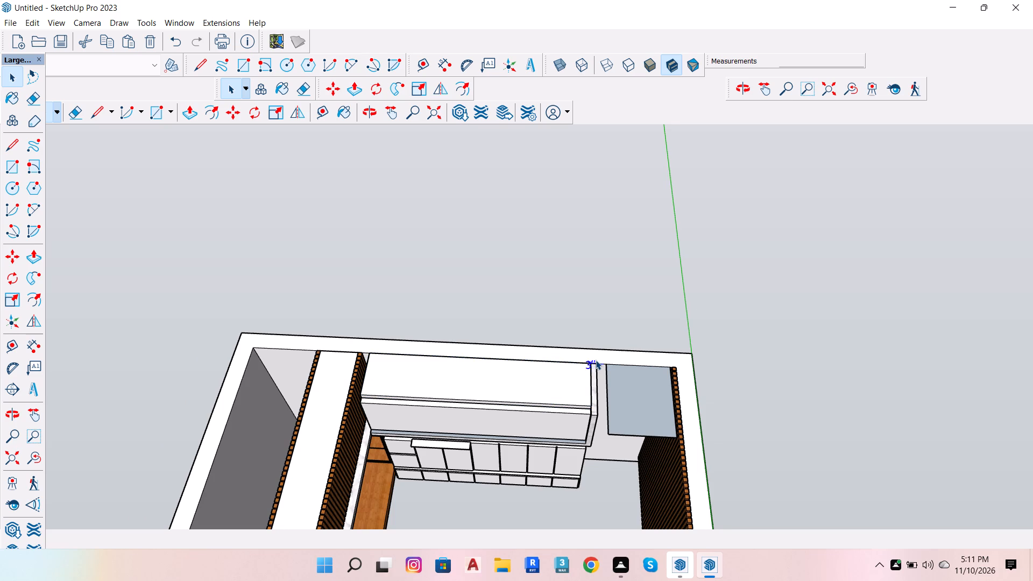
key("Delete")
Draw a floor rectangle across the underside of the room between diagonally opposite outer wall corners.
scroll(596, 360, "down", 13)
scroll(482, 363, "up", 5)
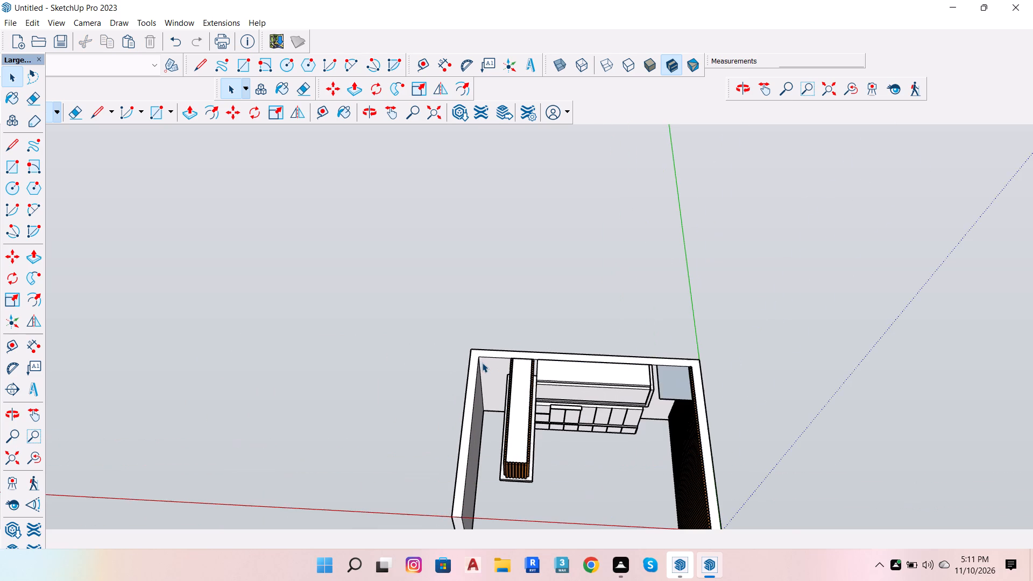
key("r")
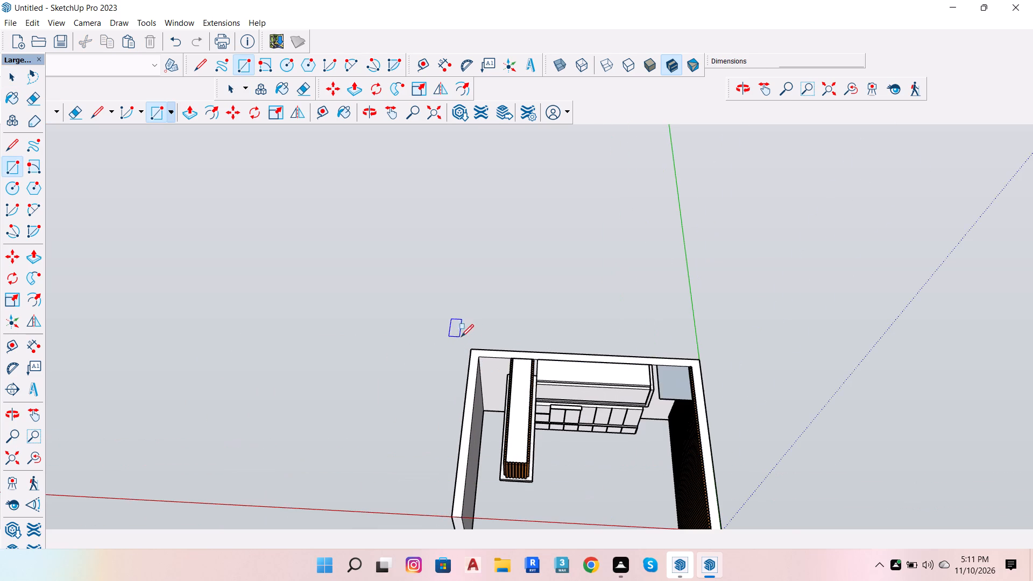
left_click(472, 349)
scroll(594, 388, "down", 5)
scroll(661, 484, "up", 6)
left_click(678, 466)
key("space")
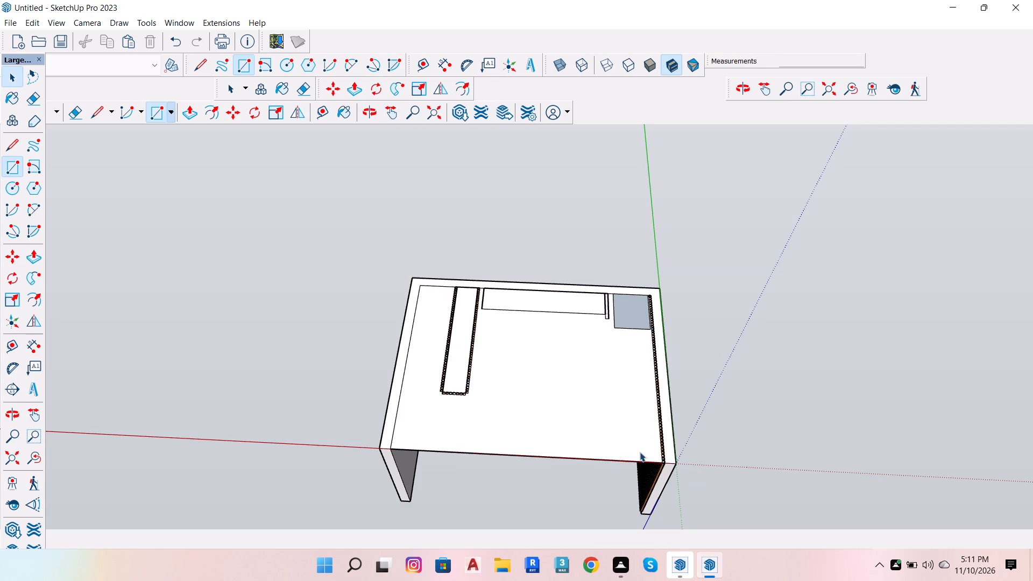
Group the main floor face together with its bounding edges.
left_click(607, 448)
double_click(607, 448)
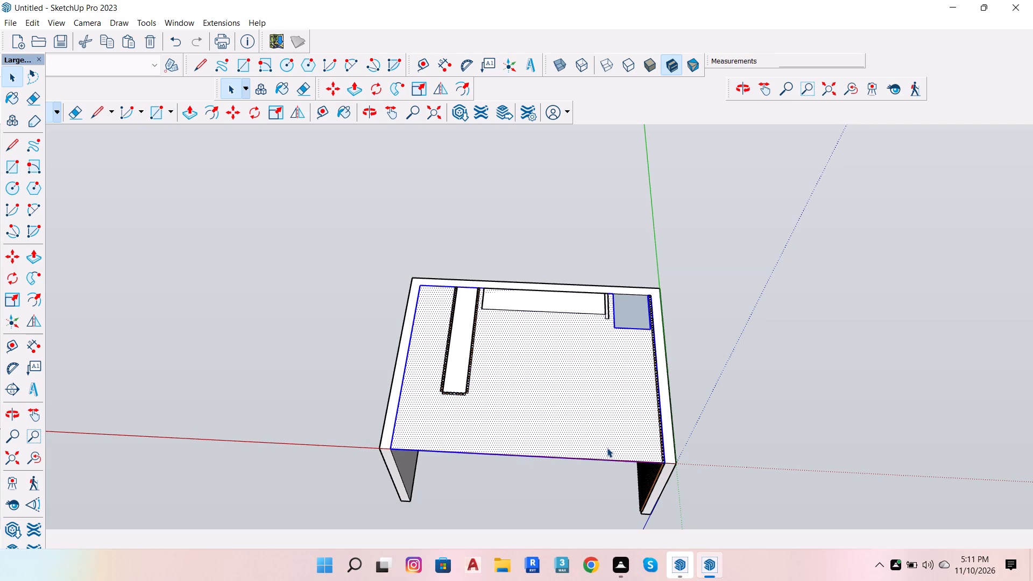
right_click(607, 448)
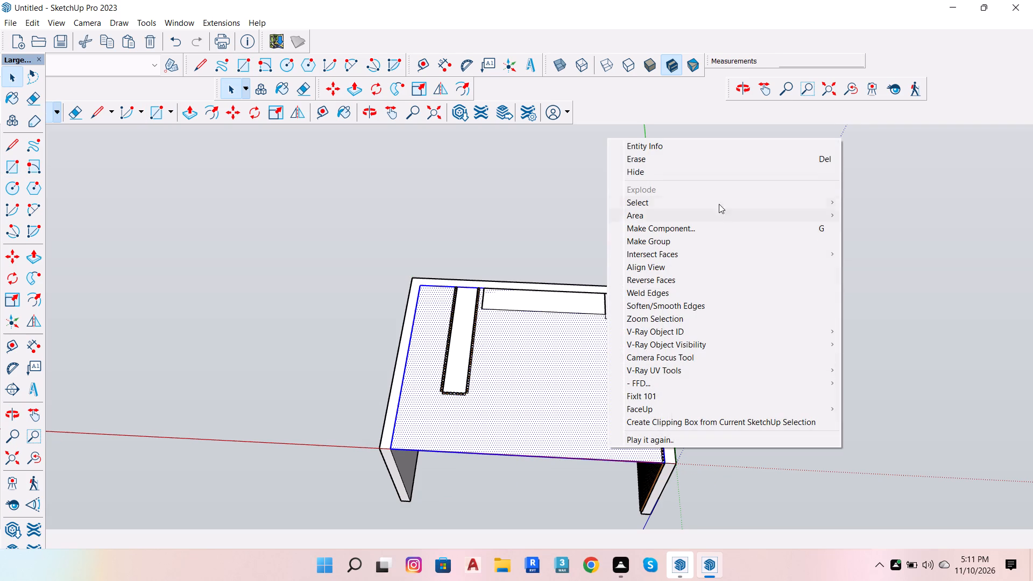
left_click(704, 238)
Inside the floor group, extrude the floor face downward by 4" with Push/Pull.
double_click(574, 420)
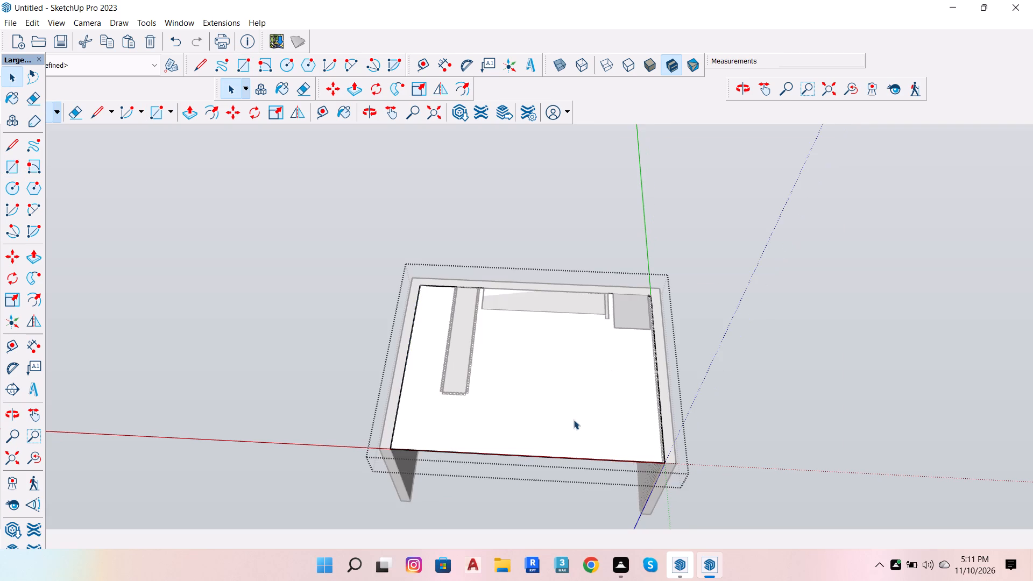
left_click(574, 420)
key("p")
left_click(574, 420)
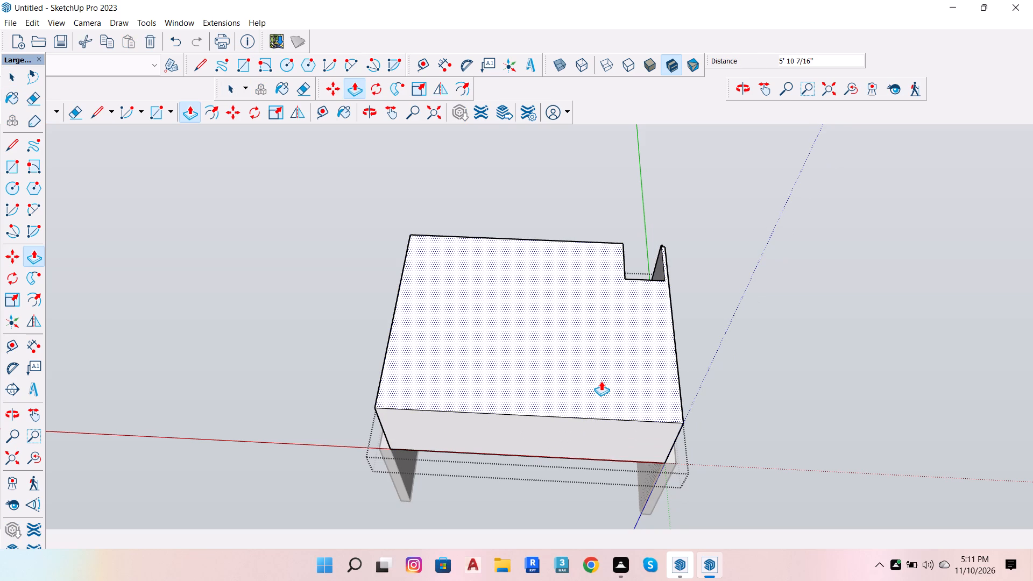
key("4")
key("Return")
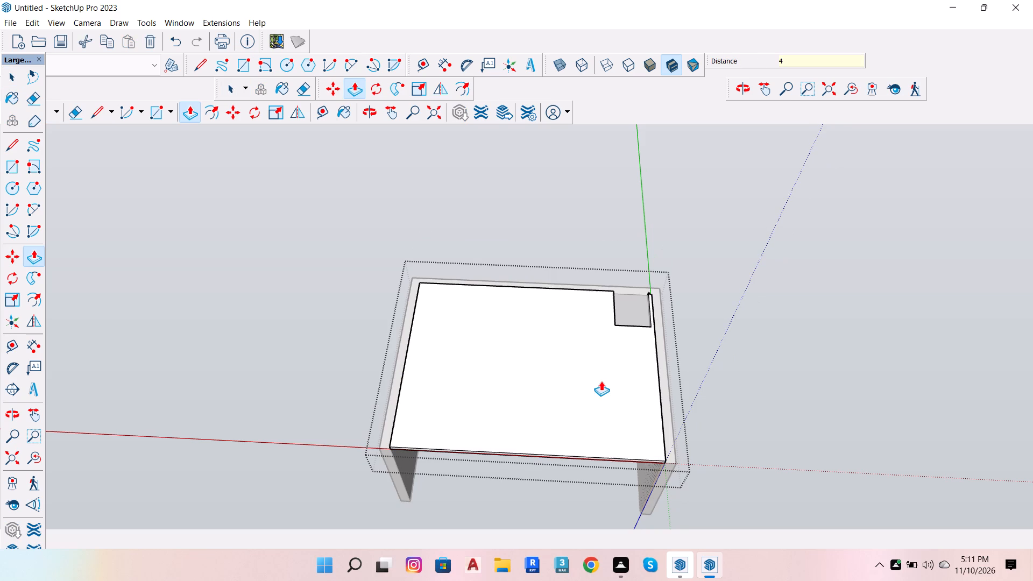
key("space")
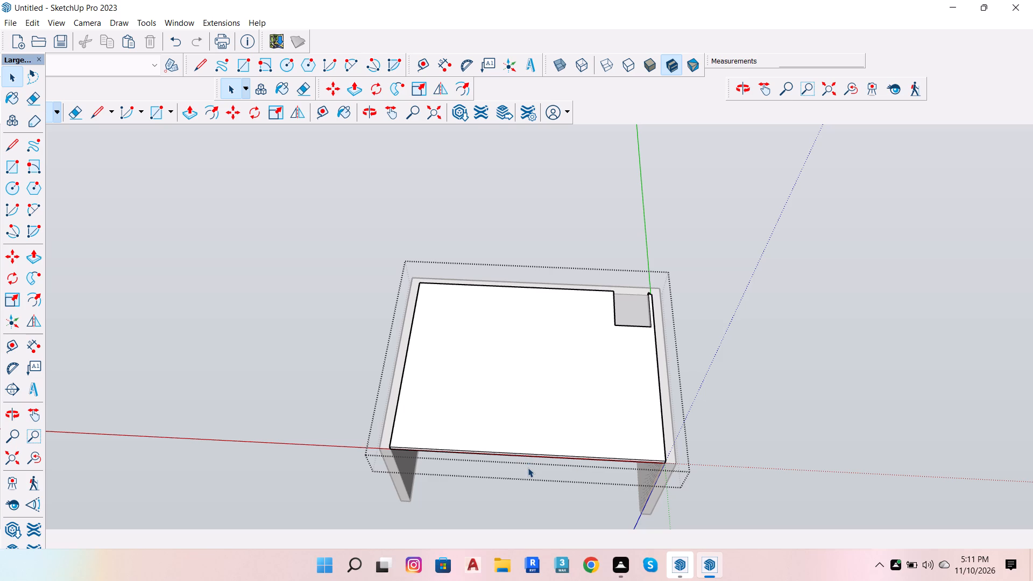
Push/Pull the side face of the slab's square corner opening 2' 9" across to close the opening.
key("o")
left_click_drag(500, 434, 1032, 519)
scroll(433, 207, "up", 3)
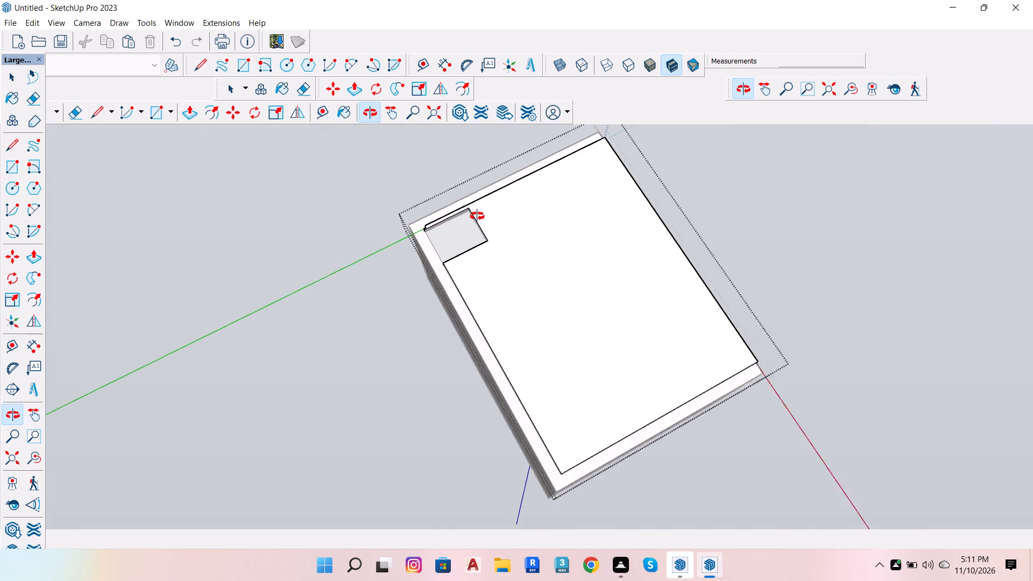
scroll(477, 216, "up", 11)
scroll(424, 233, "up", 6)
key("space")
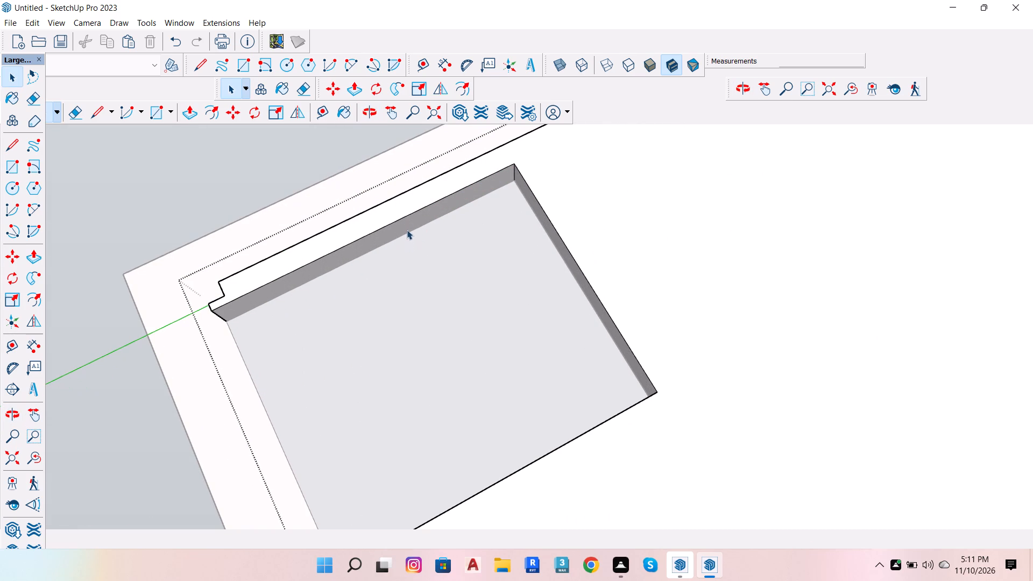
left_click(407, 224)
scroll(407, 224, "up", 4)
scroll(415, 241, "down", 4)
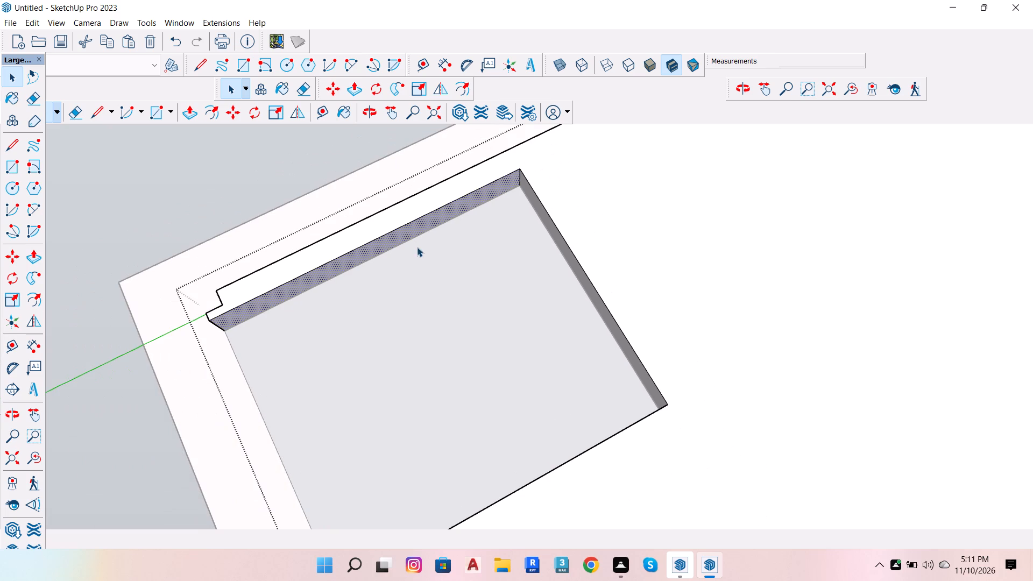
key("p")
left_click(407, 226)
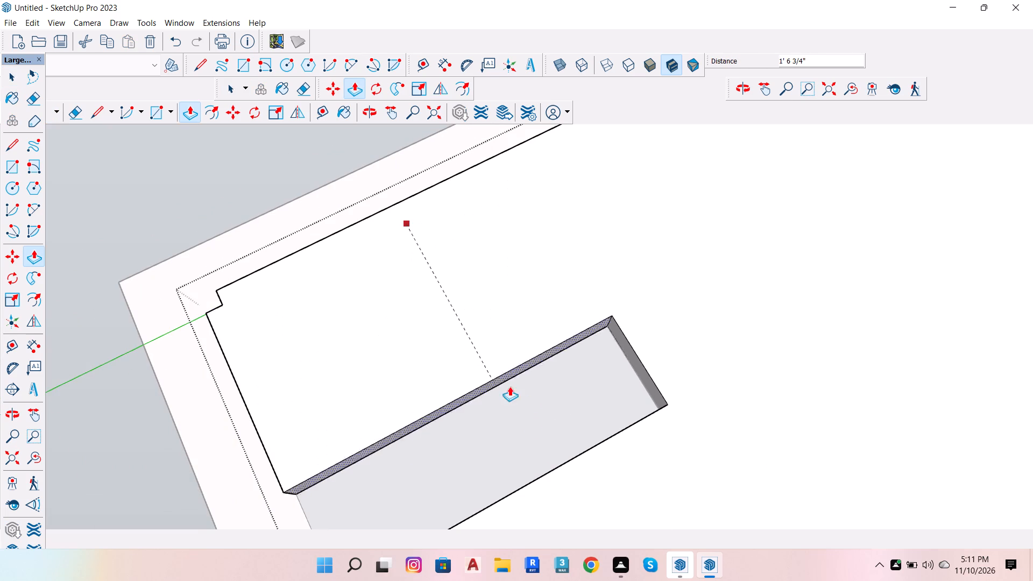
left_click(591, 462)
scroll(677, 391, "down", 7)
scroll(351, 328, "up", 3)
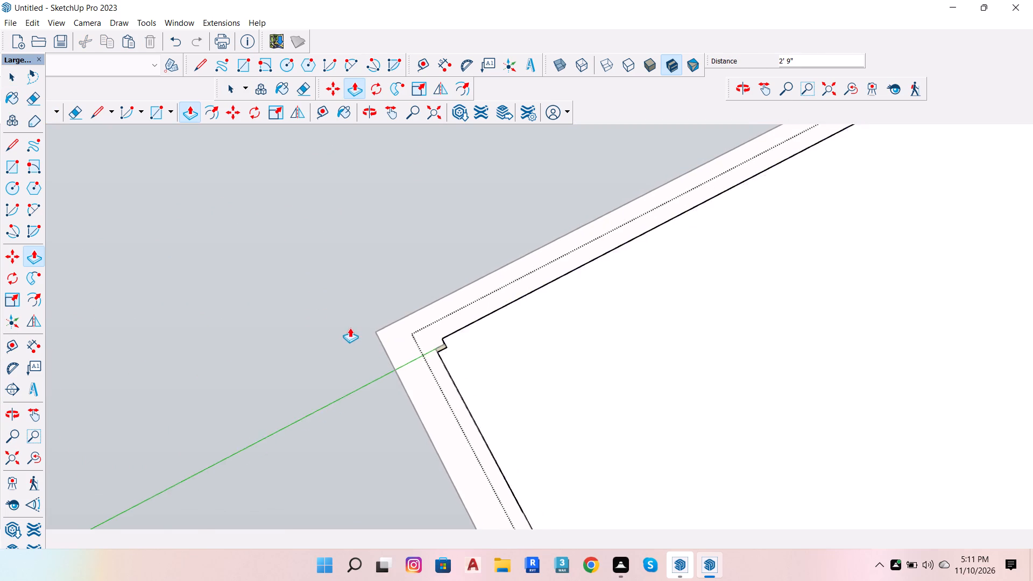
Push/Pull the inner face of the small remaining corner notch 2" to fill the slab's corner.
scroll(350, 328, "up", 3)
key("space")
key("o")
left_click_drag(355, 335, 1031, 281)
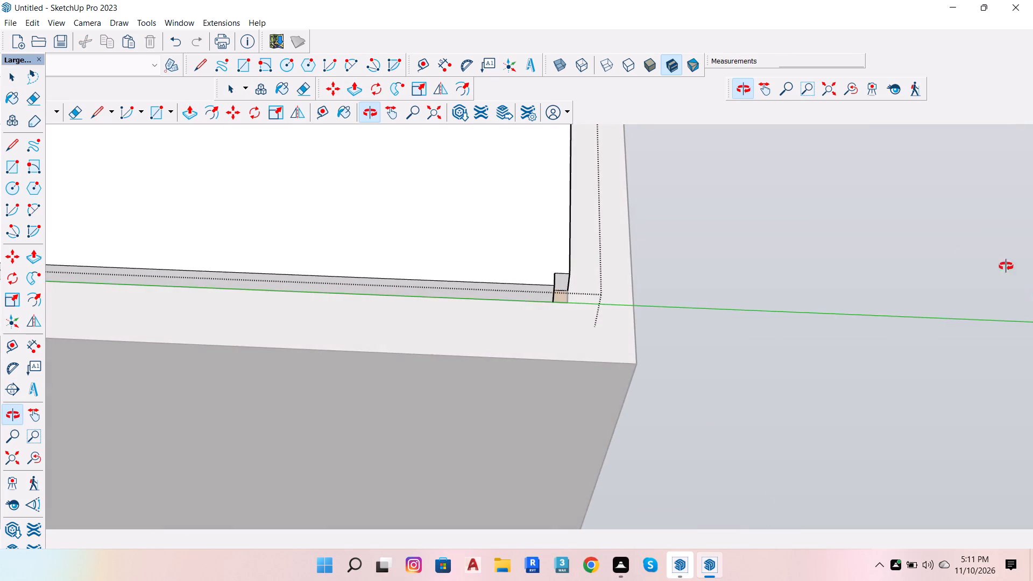
scroll(773, 231, "up", 6)
key("space")
left_click(424, 310)
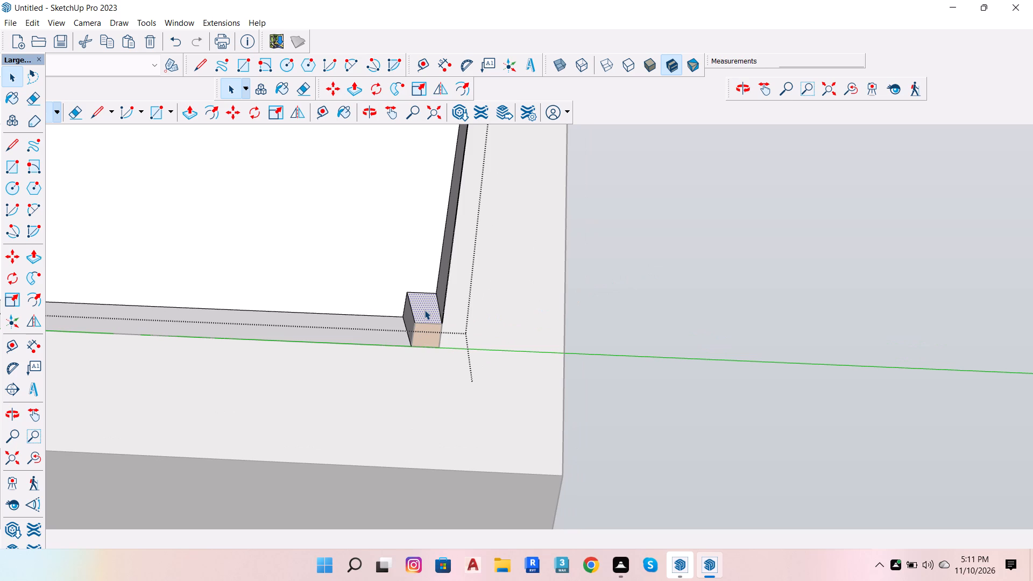
key("p")
left_click(424, 310)
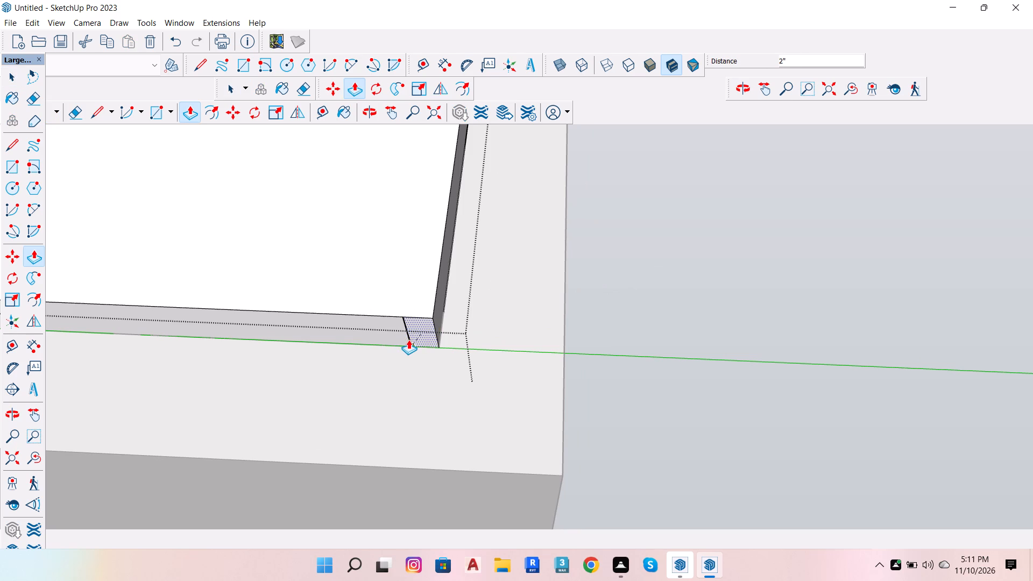
left_click(408, 339)
Delete the leftover dividing edge on the slab's side near the filled corner.
scroll(447, 348, "down", 7)
key("space")
scroll(422, 343, "up", 6)
left_click(434, 342)
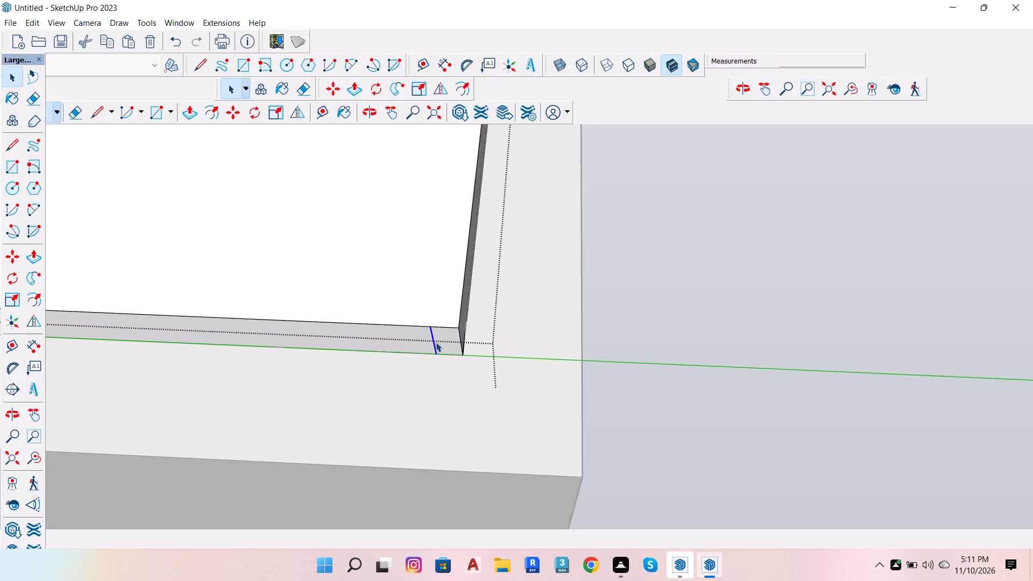
key("Delete")
Examine the new floor slab from below and from the open front of the kitchen.
scroll(473, 396, "down", 15)
scroll(518, 359, "down", 16)
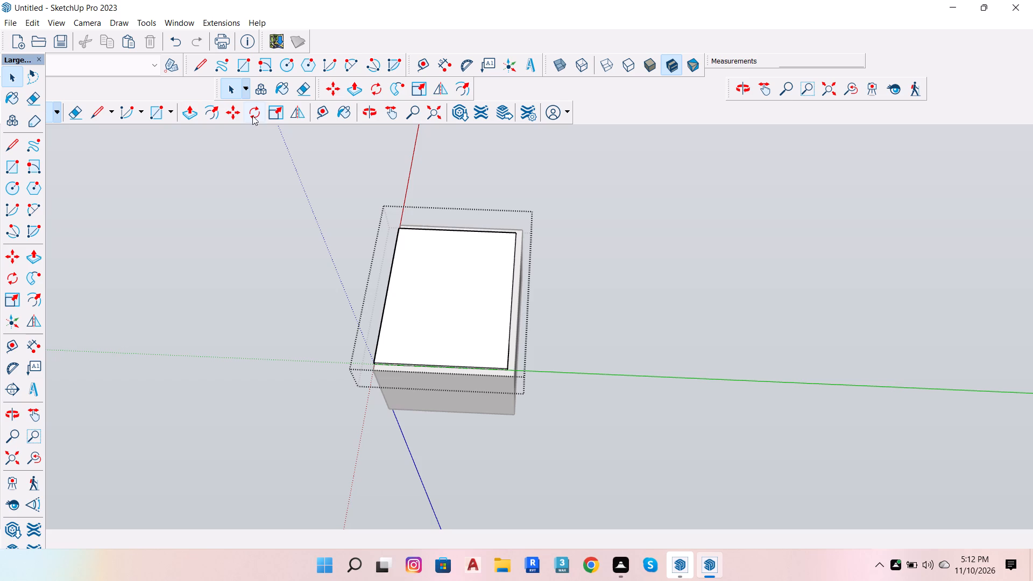
left_click(362, 111)
left_click_drag(462, 205, 739, 507)
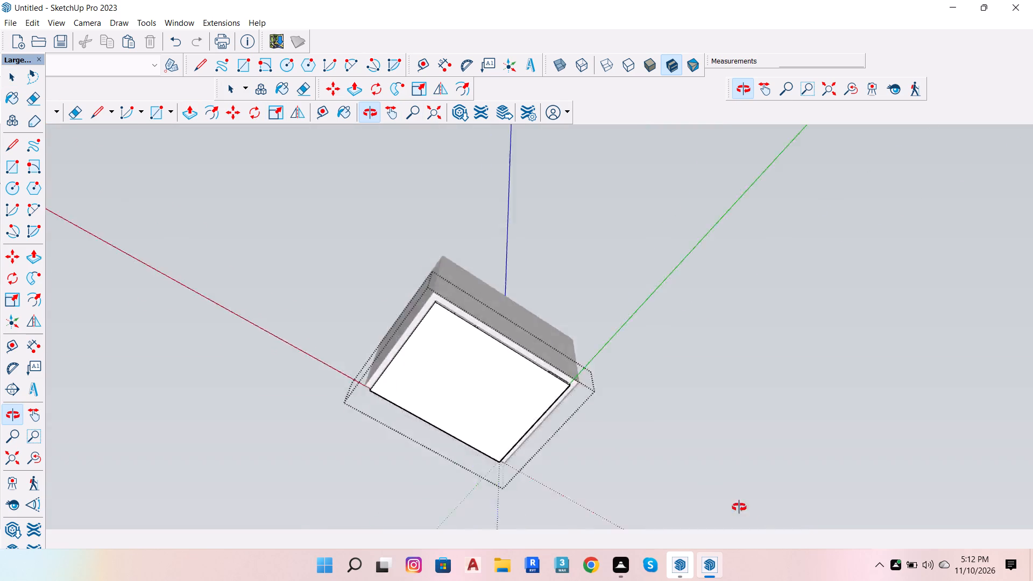
left_click_drag(739, 507, 823, 509)
left_click_drag(522, 253, 1032, 527)
left_click_drag(318, 392, 444, 460)
scroll(599, 405, "up", 7)
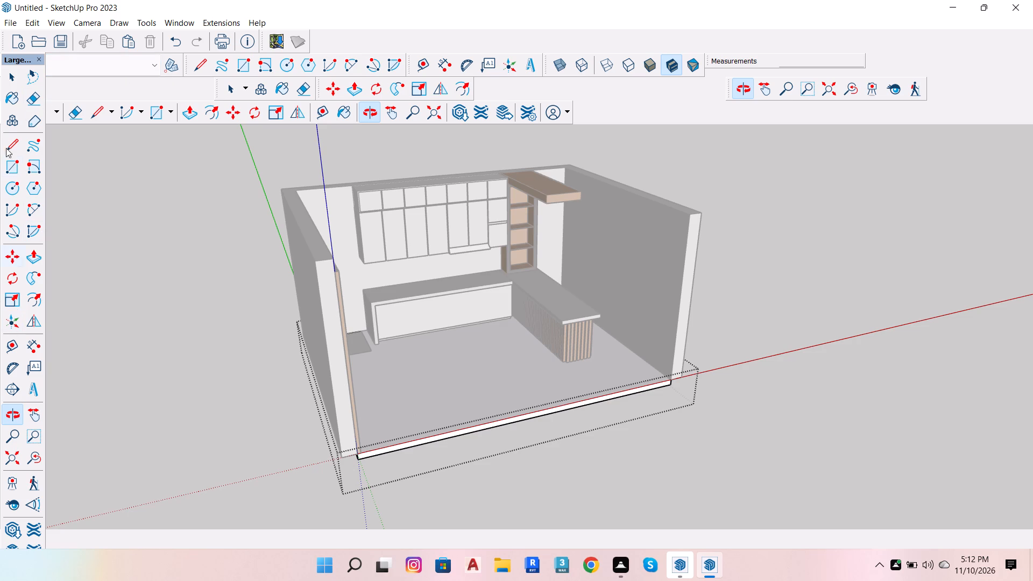
Finish editing the floor slab group and deselect it.
left_click(15, 76)
scroll(329, 365, "down", 7)
double_click(639, 358)
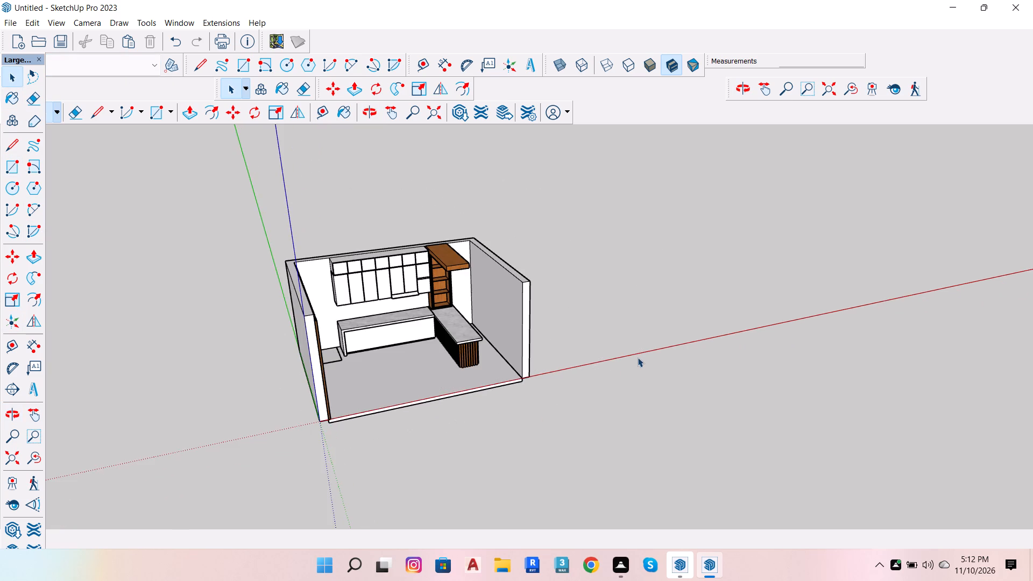
Push/Pull the underside face of the kitchen walls down, flush with the bottom of the floor slab.
scroll(584, 354, "up", 15)
scroll(323, 259, "down", 6)
scroll(423, 456, "up", 7)
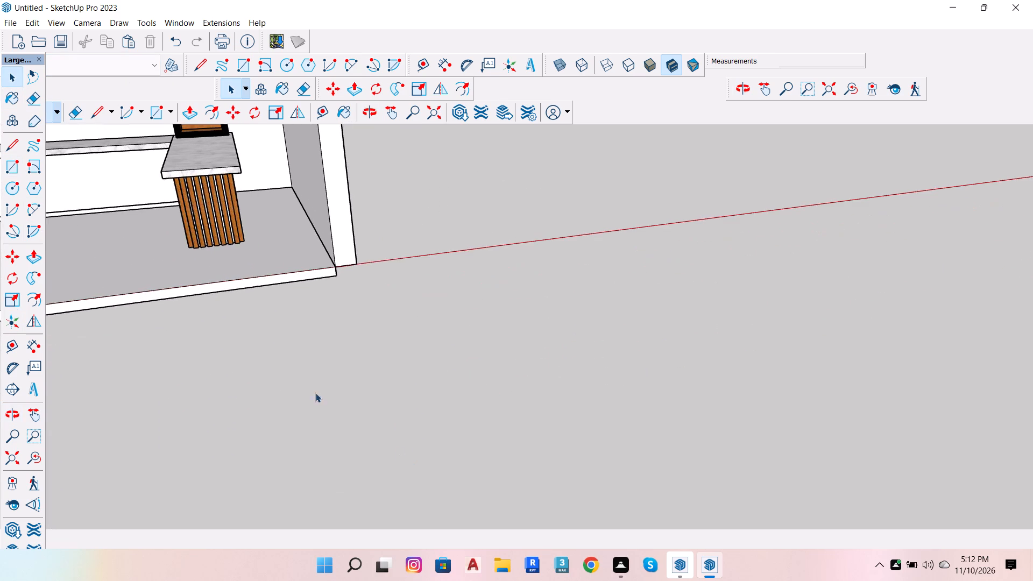
scroll(380, 239, "down", 6)
scroll(439, 228, "down", 6)
scroll(158, 282, "up", 4)
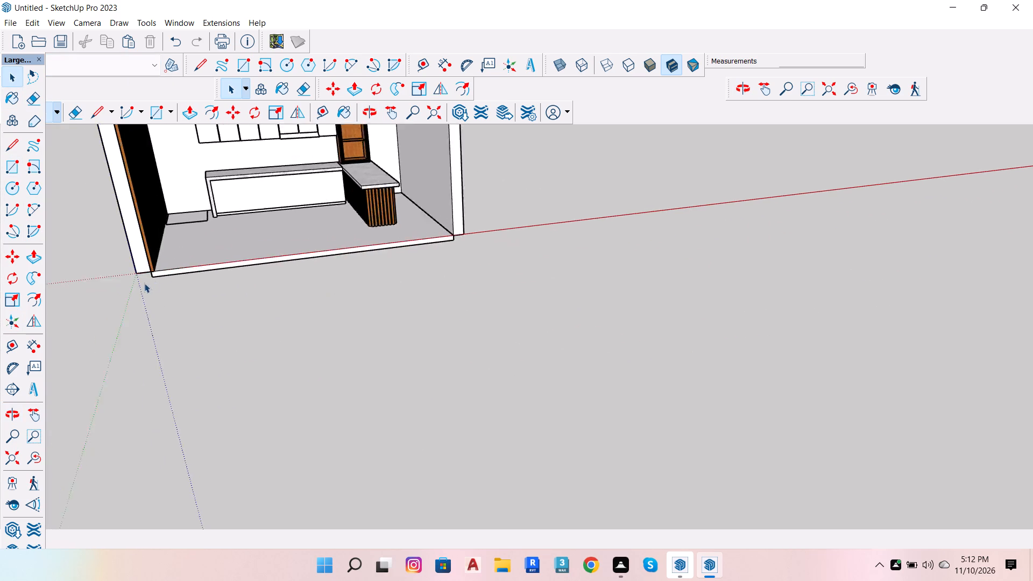
scroll(144, 283, "up", 17)
scroll(152, 270, "down", 7)
key("o")
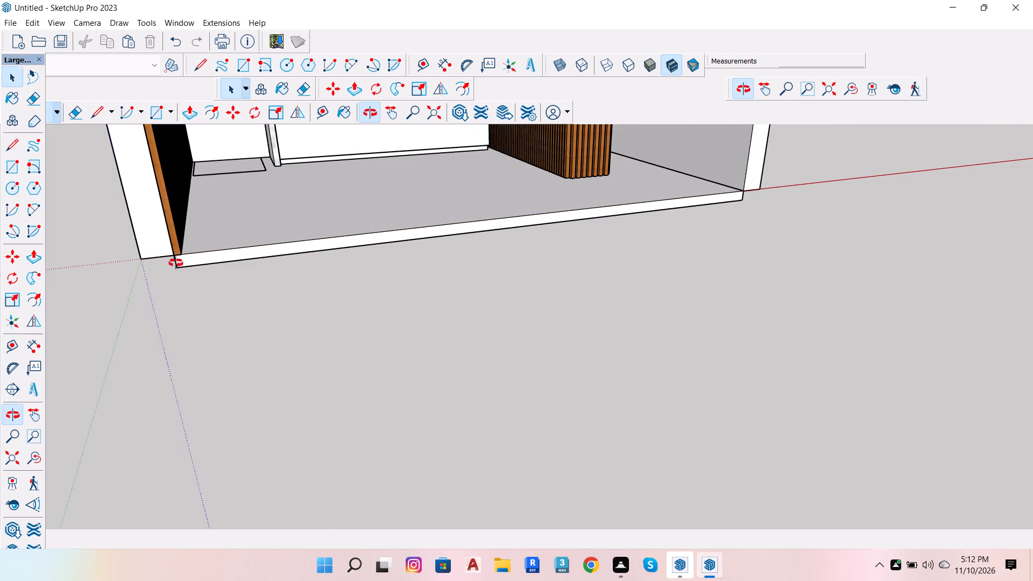
left_click_drag(177, 267, 121, 7)
scroll(206, 279, "down", 7)
key("space")
scroll(208, 264, "up", 5)
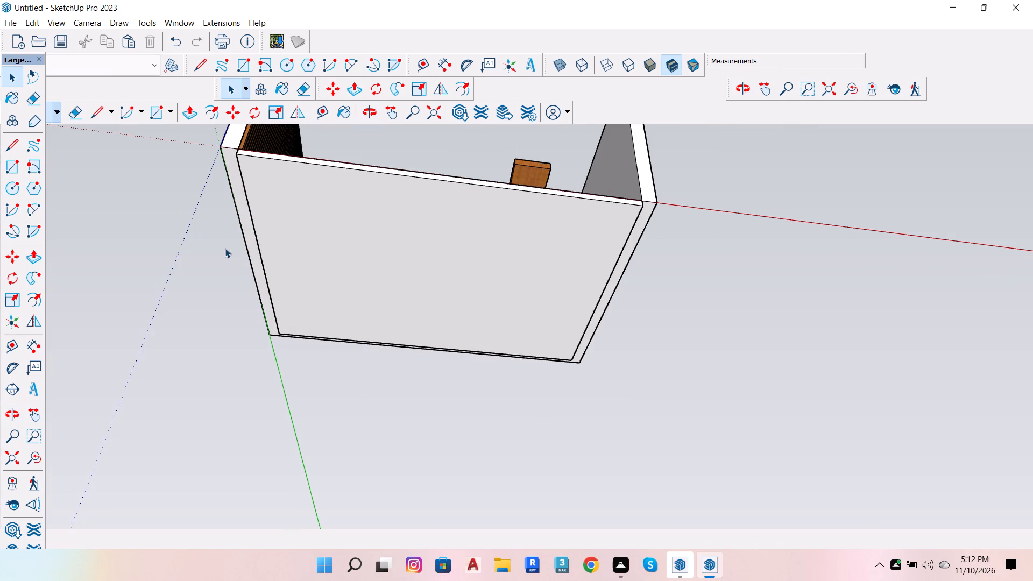
left_click(238, 222)
left_click(243, 232)
double_click(253, 240)
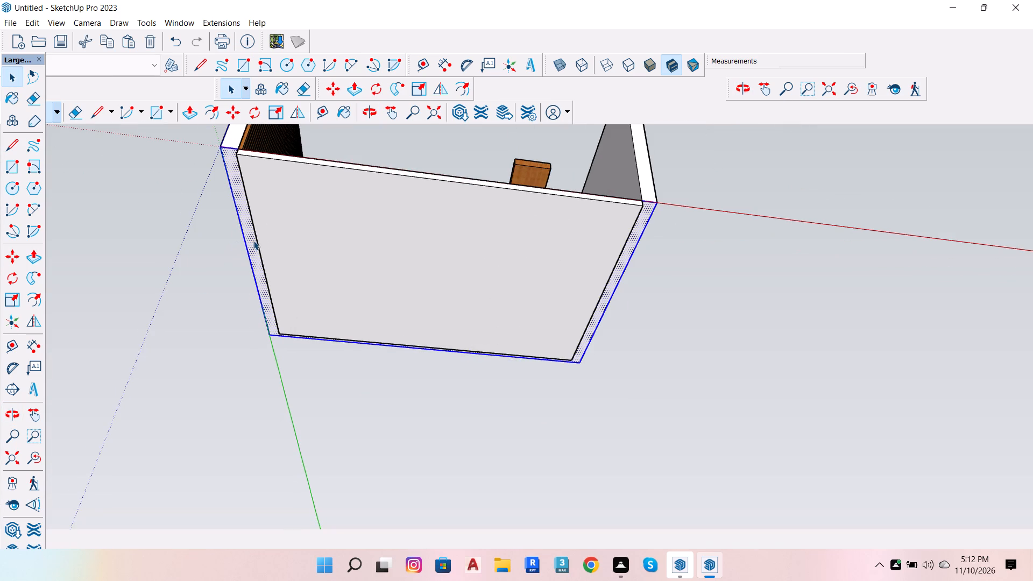
key("p")
left_click(250, 240)
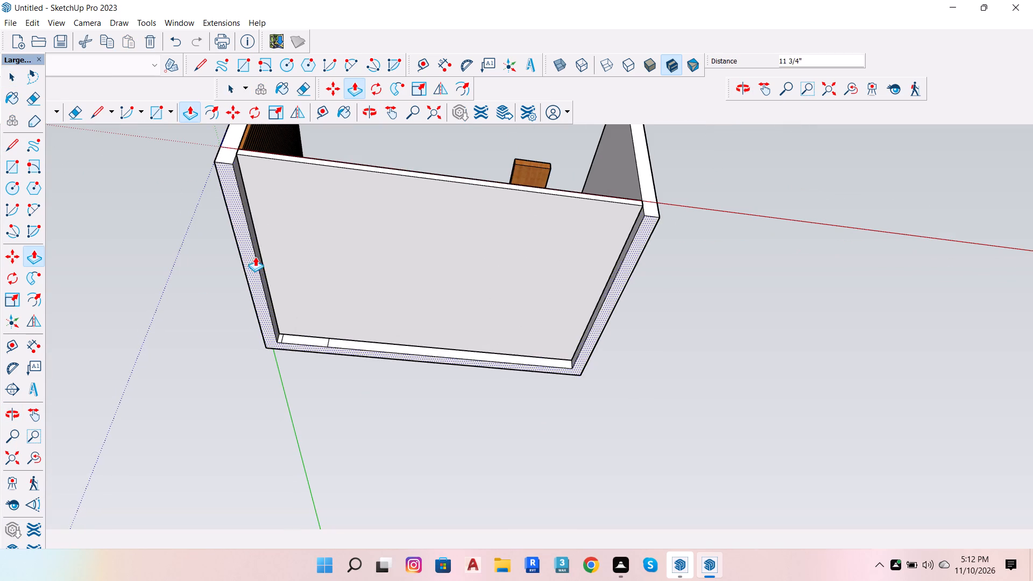
left_click(273, 242)
scroll(257, 293, "down", 6)
key("space")
left_click(252, 341)
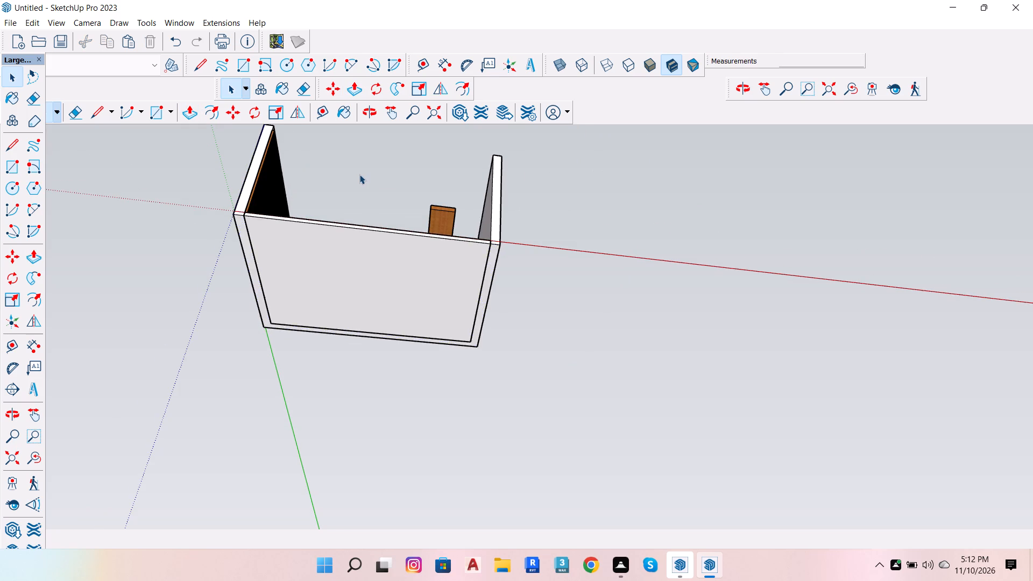
Examine the kitchen from the open front, around the slatted counter end and the floor slab's front edge.
scroll(360, 172, "up", 6)
key("o")
left_click_drag(452, 109, 526, 455)
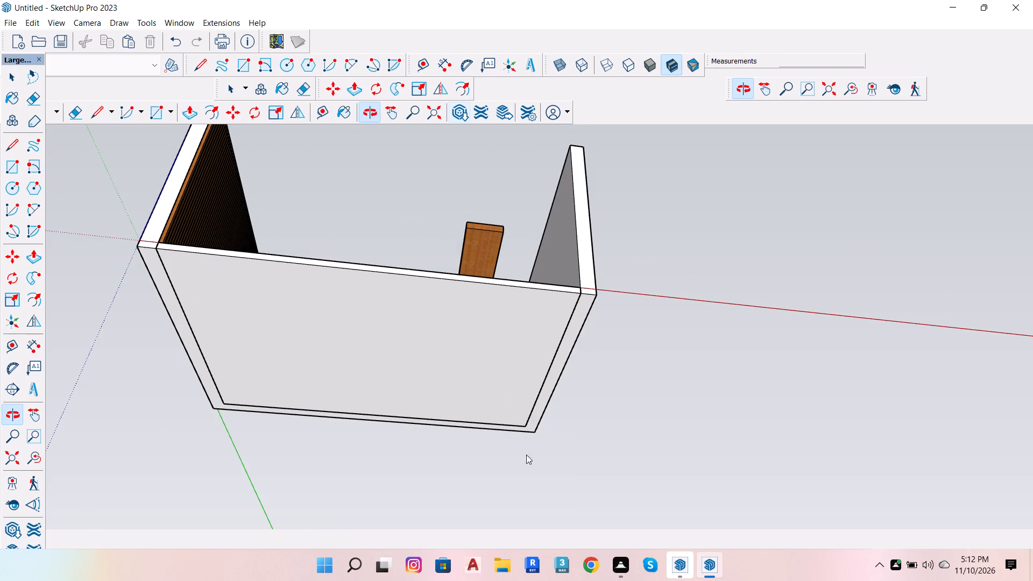
left_click_drag(526, 455, 528, 458)
left_click_drag(449, 233, 518, 510)
scroll(526, 483, "up", 7)
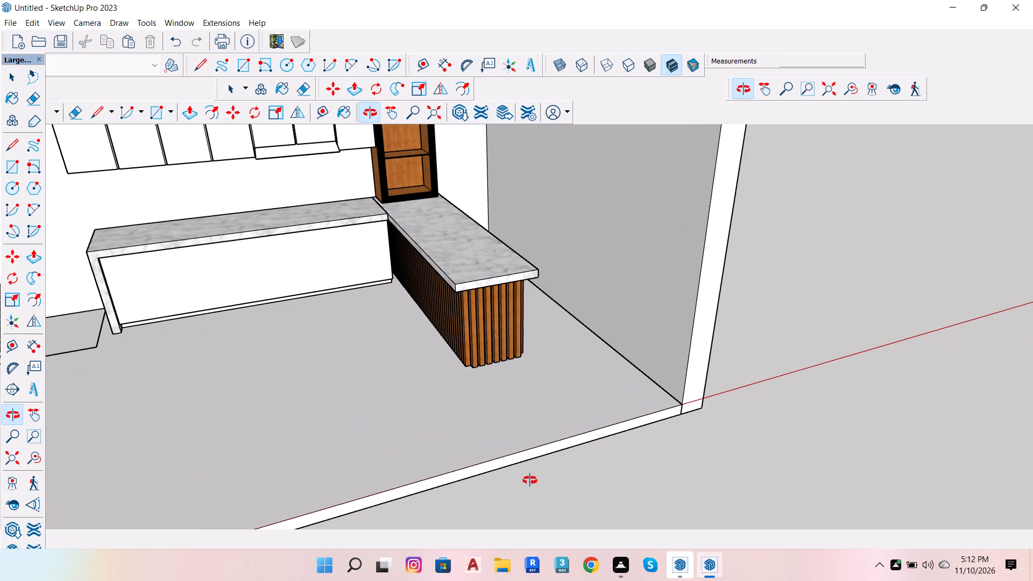
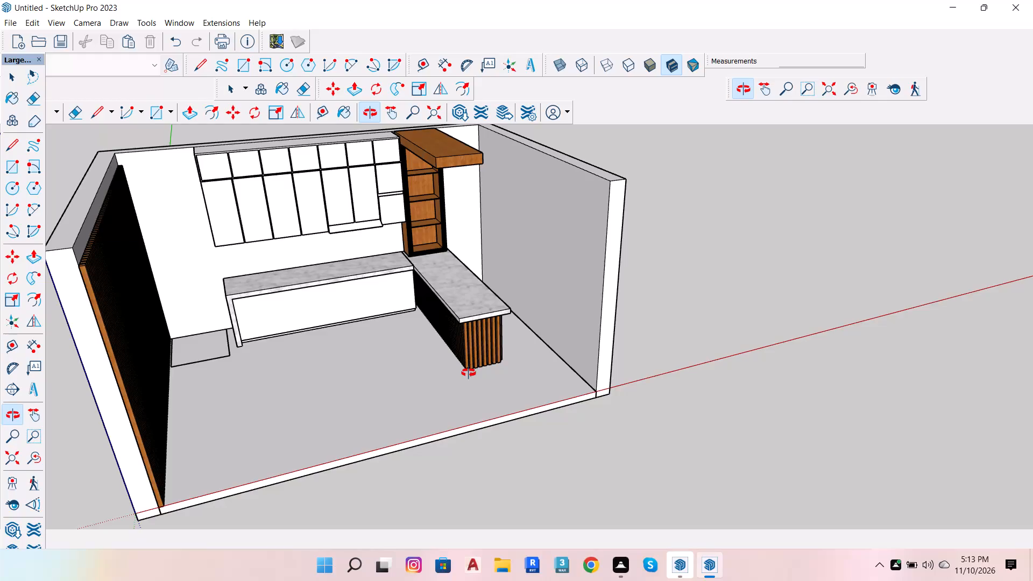
Draw a ceiling rectangle across the top of the walls, from the rear inner corner to the opposite front inner corner.
scroll(471, 477, "down", 6)
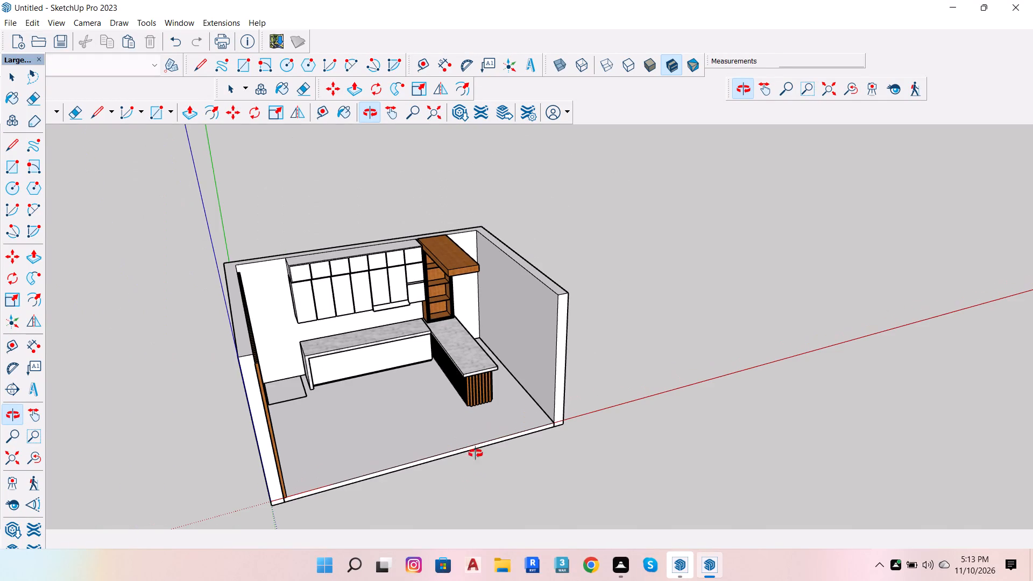
scroll(329, 217, "up", 4)
left_click_drag(303, 238, 289, 301)
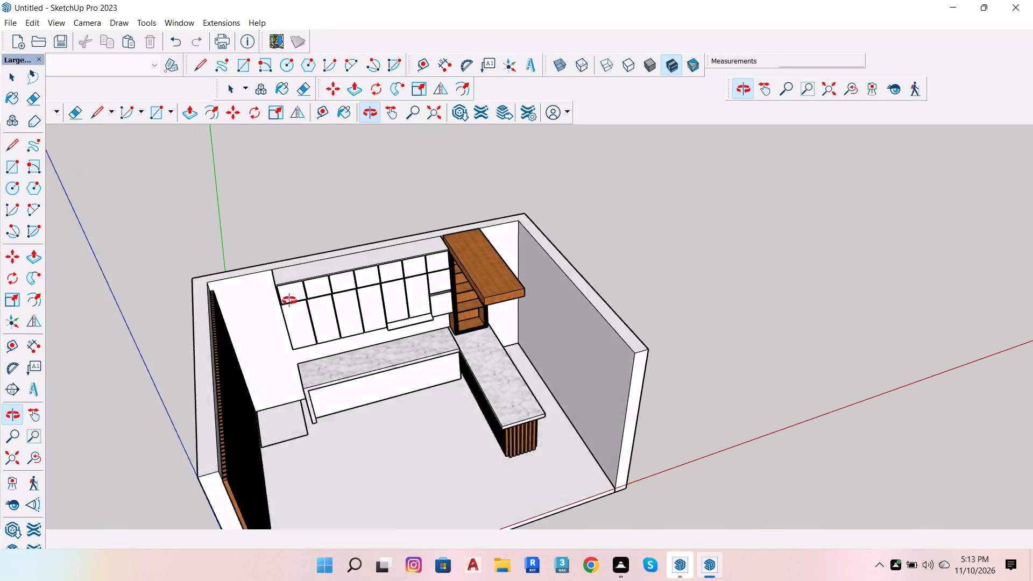
left_click_drag(289, 301, 222, 464)
scroll(229, 251, "up", 5)
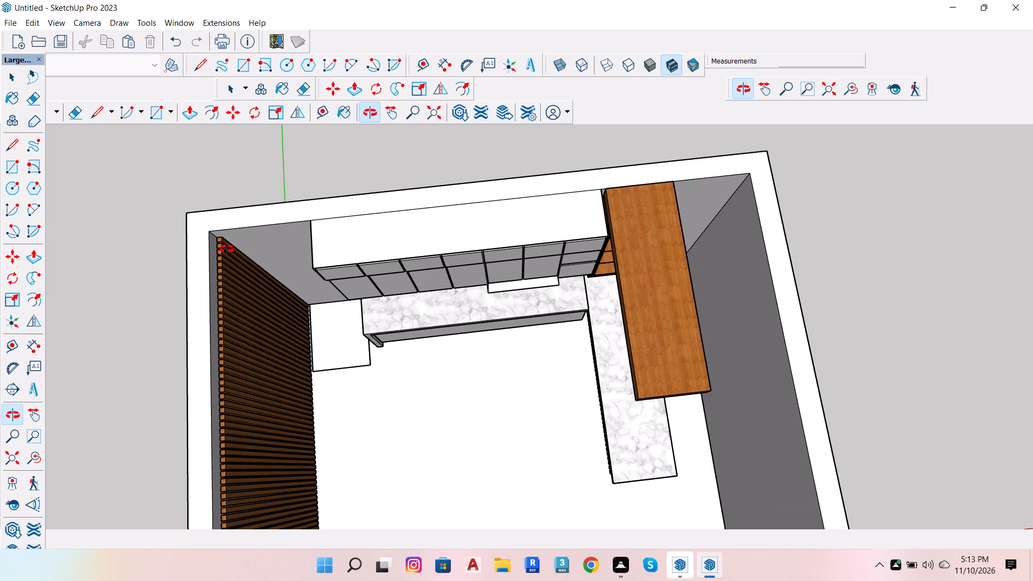
key("r")
left_click(213, 229)
scroll(443, 287, "down", 6)
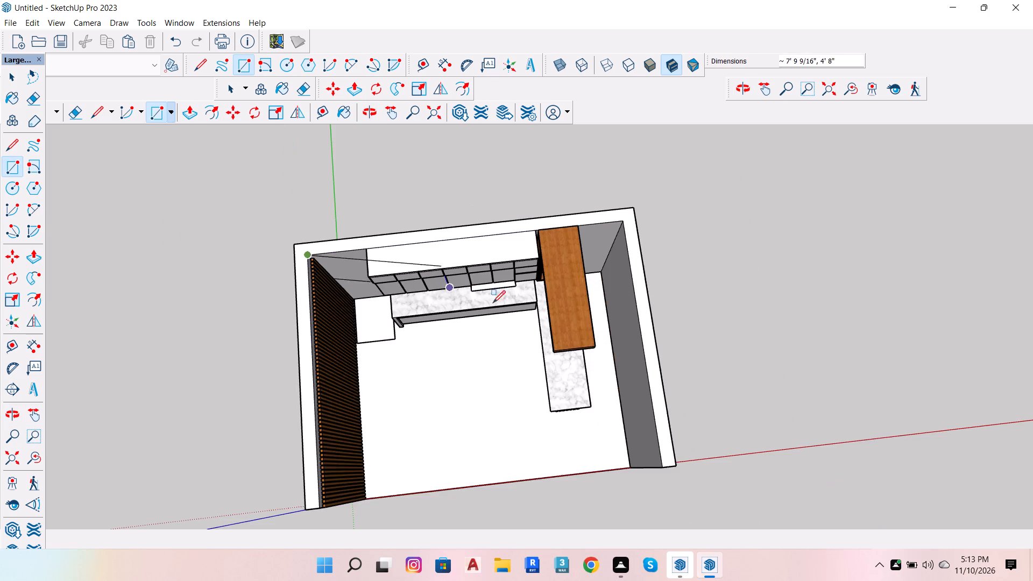
left_click(663, 467)
key("space")
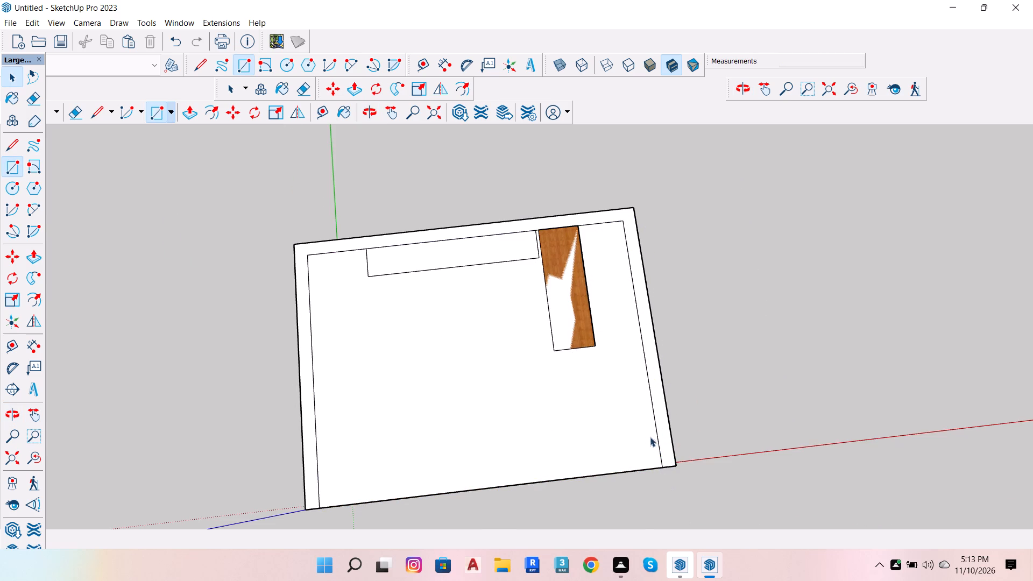
Group the new ceiling face together with its bounding edges.
double_click(638, 424)
right_click(638, 424)
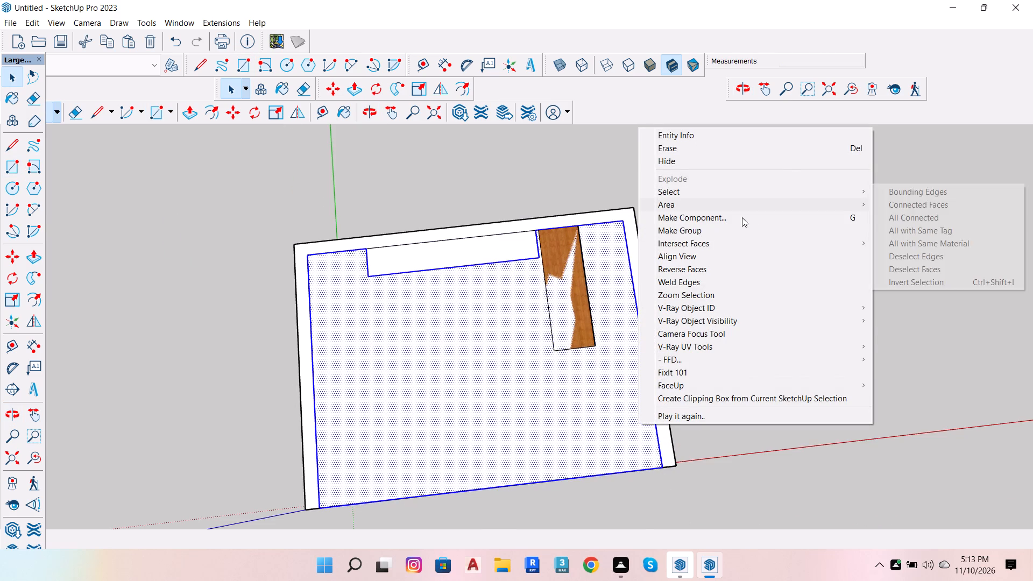
left_click(730, 228)
Inside the ceiling group, Push/Pull the face upward 4" to give the slab thickness.
double_click(623, 417)
scroll(655, 330, "down", 6)
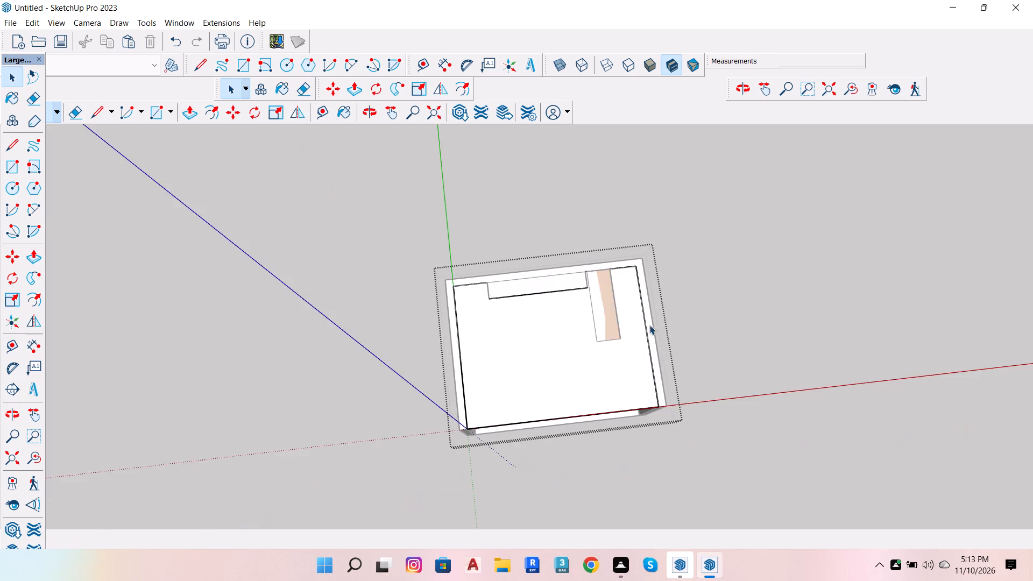
scroll(624, 401, "up", 7)
left_click(622, 401)
key("p")
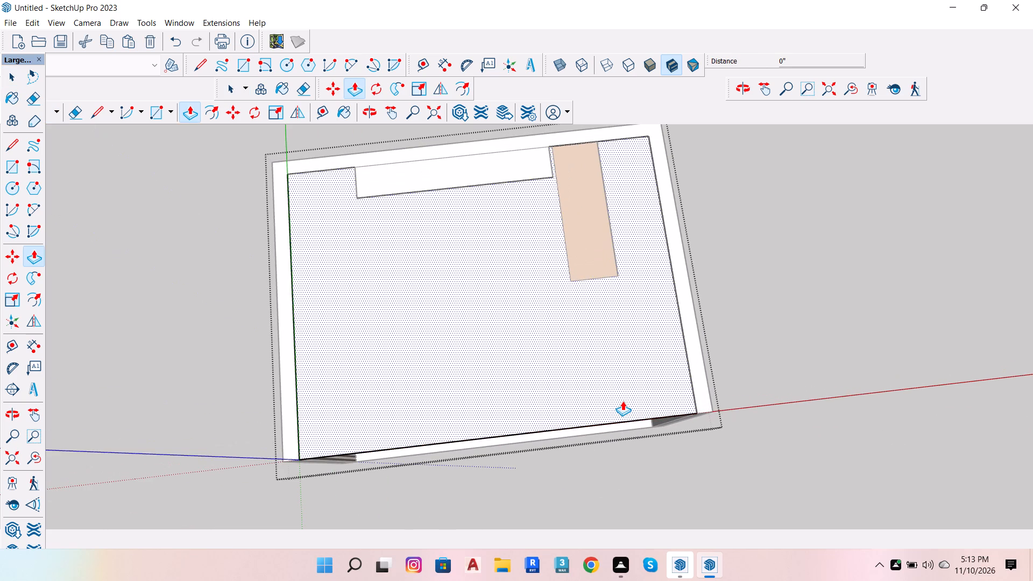
left_click(622, 401)
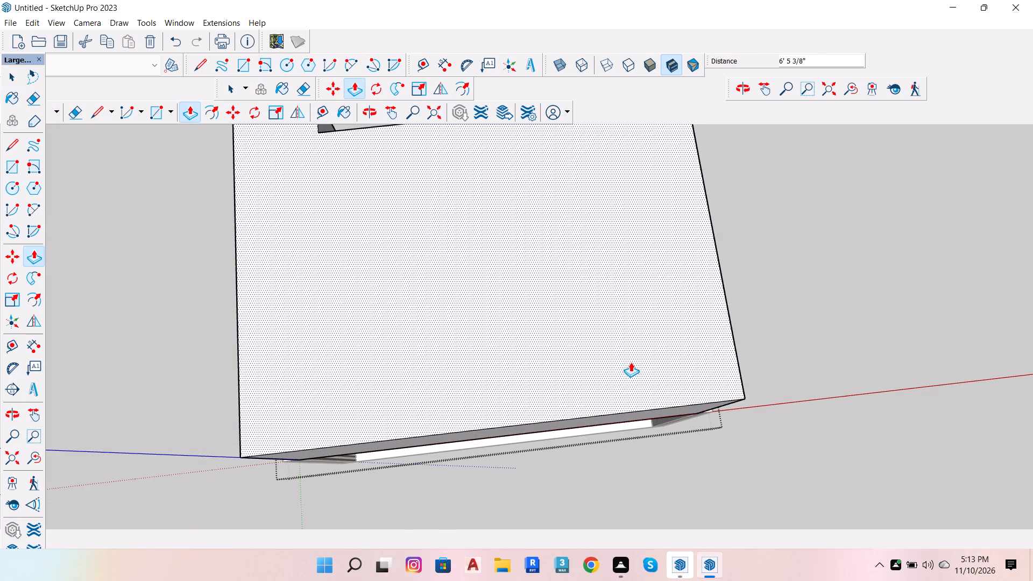
key("4")
key("Return")
scroll(634, 448, "down", 6)
key("space")
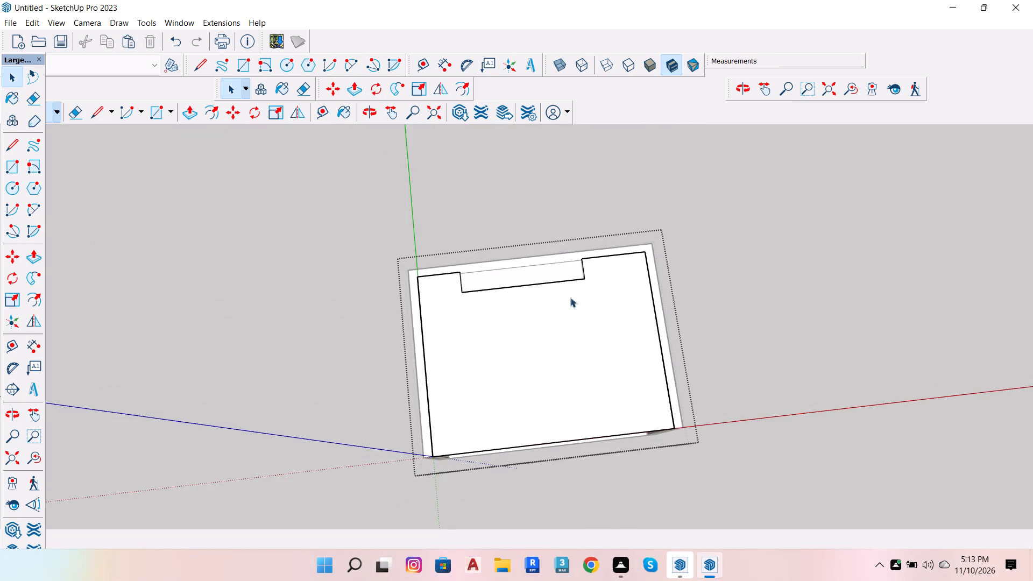
Push/Pull the recessed rear face of the ceiling slab's notch out flush with the slab's back edge, and leave the group.
scroll(494, 244, "up", 6)
scroll(826, 315, "down", 6)
scroll(675, 301, "up", 6)
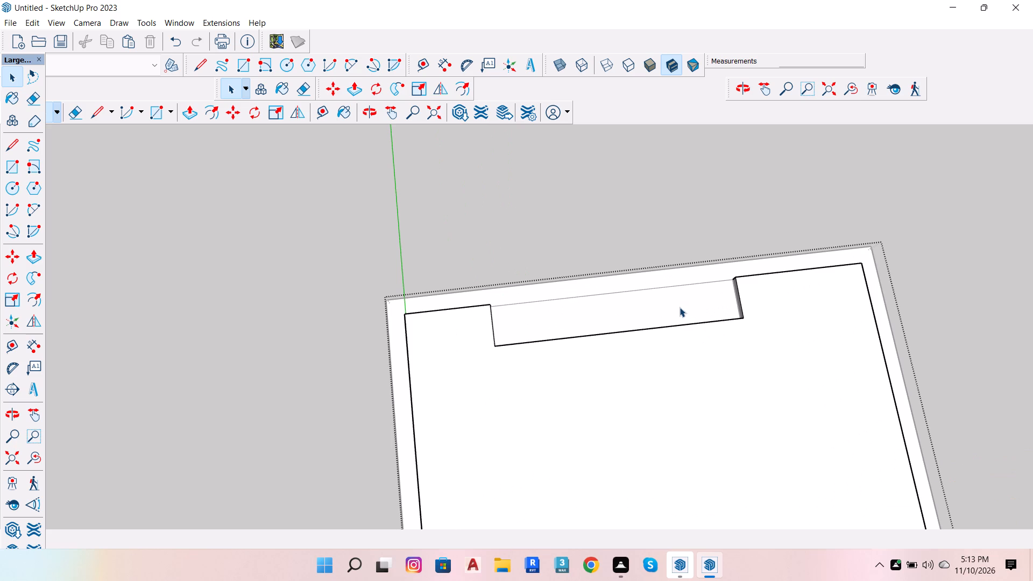
key("o")
left_click_drag(572, 323, 1032, 136)
left_click_drag(280, 330, 612, 263)
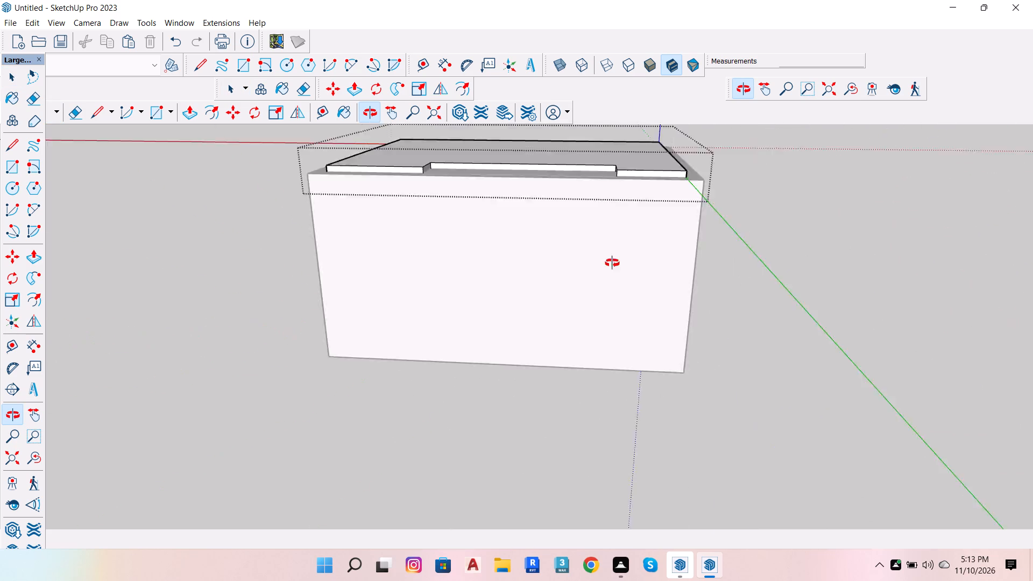
left_click_drag(612, 263, 644, 233)
scroll(530, 161, "up", 6)
left_click_drag(531, 179, 550, 294)
scroll(413, 285, "up", 5)
scroll(348, 263, "up", 3)
key("space")
left_click(395, 215)
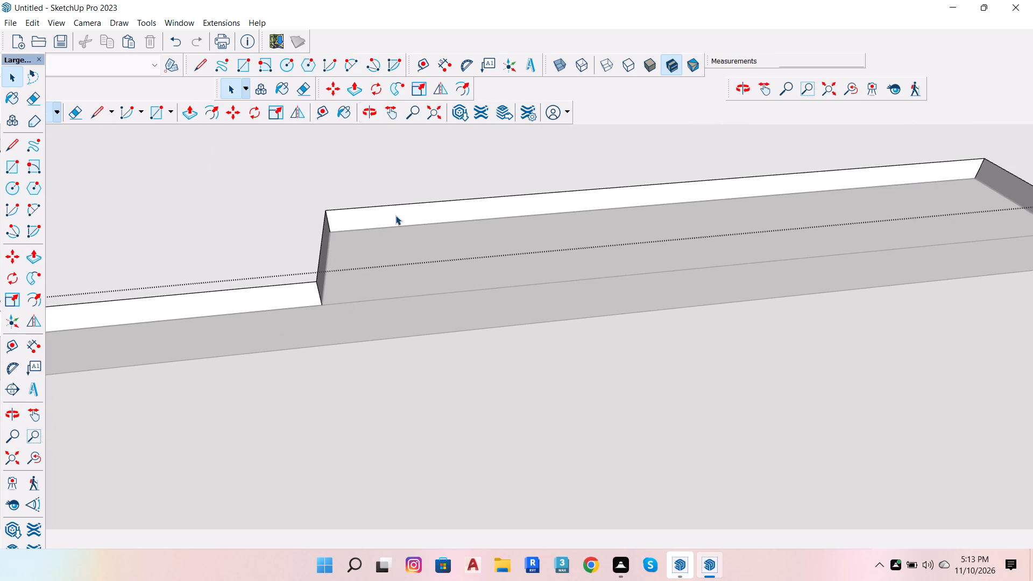
key("p")
left_click(395, 215)
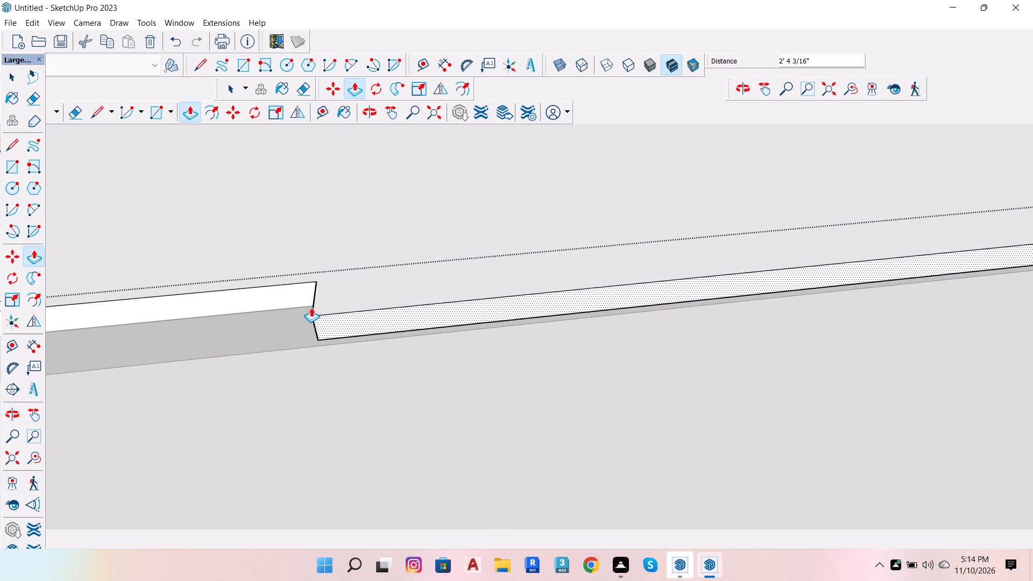
left_click(313, 289)
key("space")
scroll(320, 342, "down", 13)
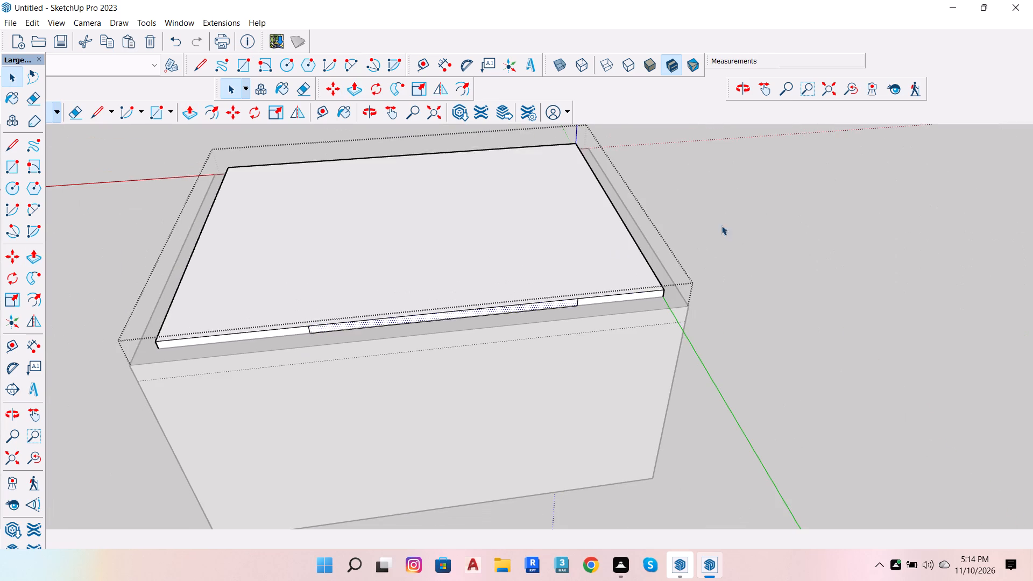
left_click(748, 218)
Run FixIt 101 on the ceiling slab group to clean up its leftover seams, then deselect it.
left_click(626, 256)
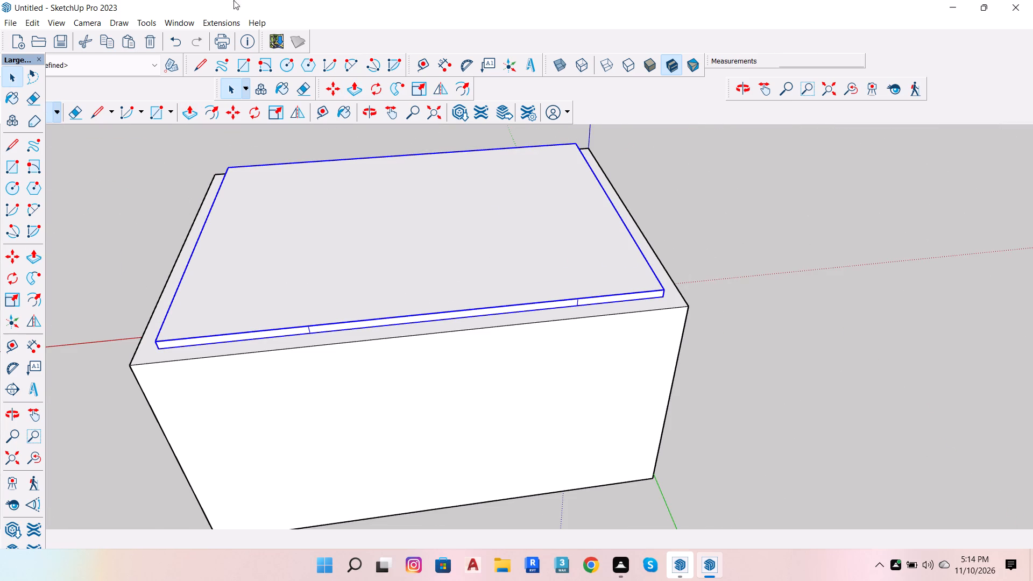
left_click(186, 26)
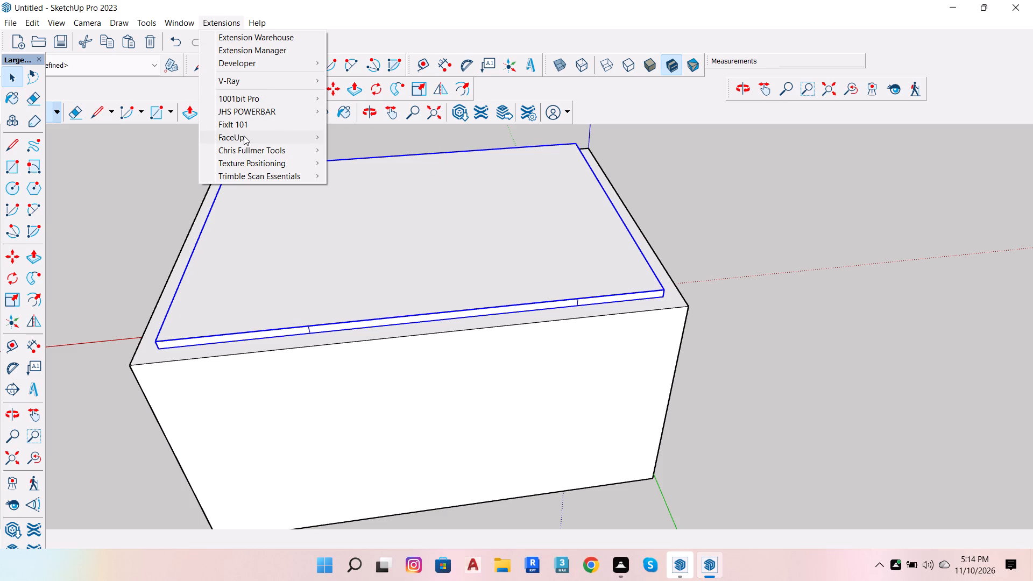
left_click(246, 121)
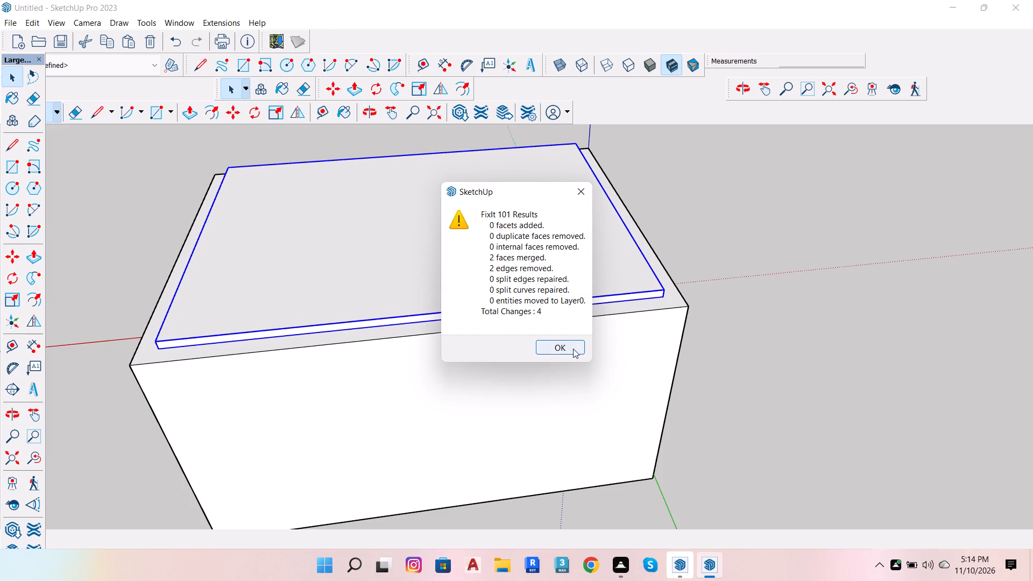
left_click(572, 349)
left_click(787, 218)
scroll(559, 318, "down", 7)
key("space")
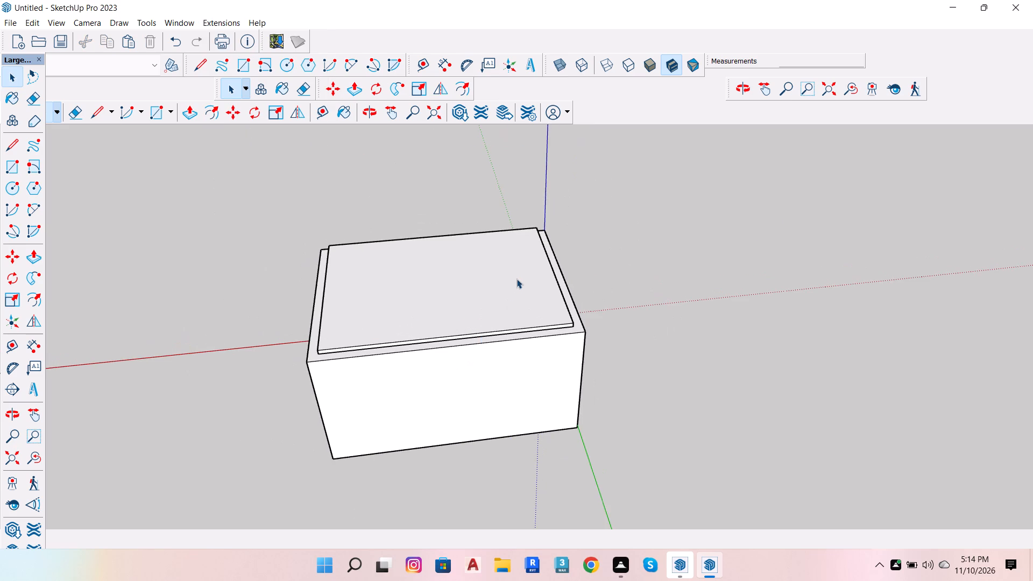
Examine the roofed kitchen from outside and through the open front, closing in on the base cabinets under the marble counter.
key("o")
left_click_drag(510, 209, 764, 516)
left_click_drag(281, 210, 661, 461)
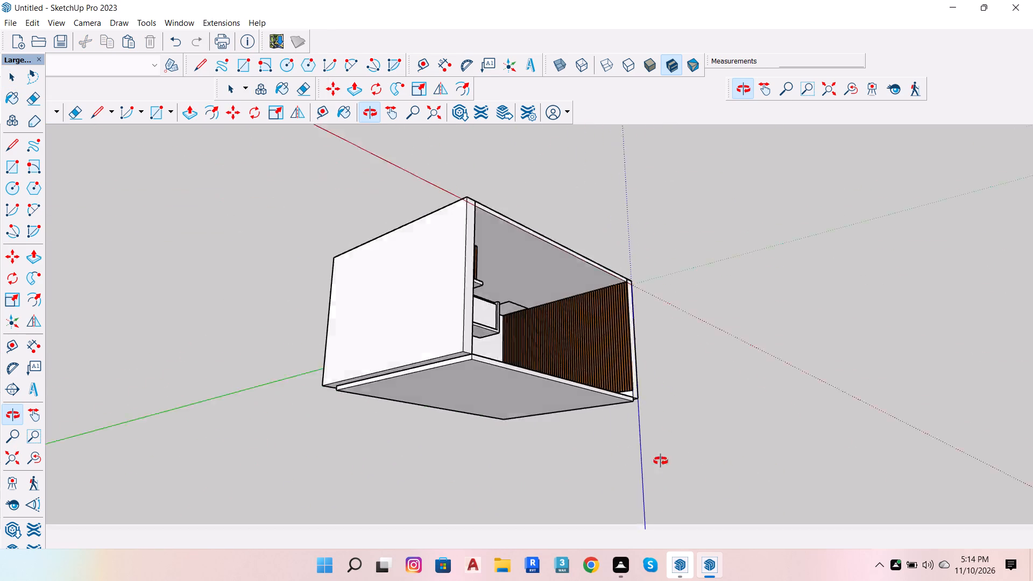
left_click_drag(661, 461, 725, 434)
left_click_drag(510, 318, 307, 291)
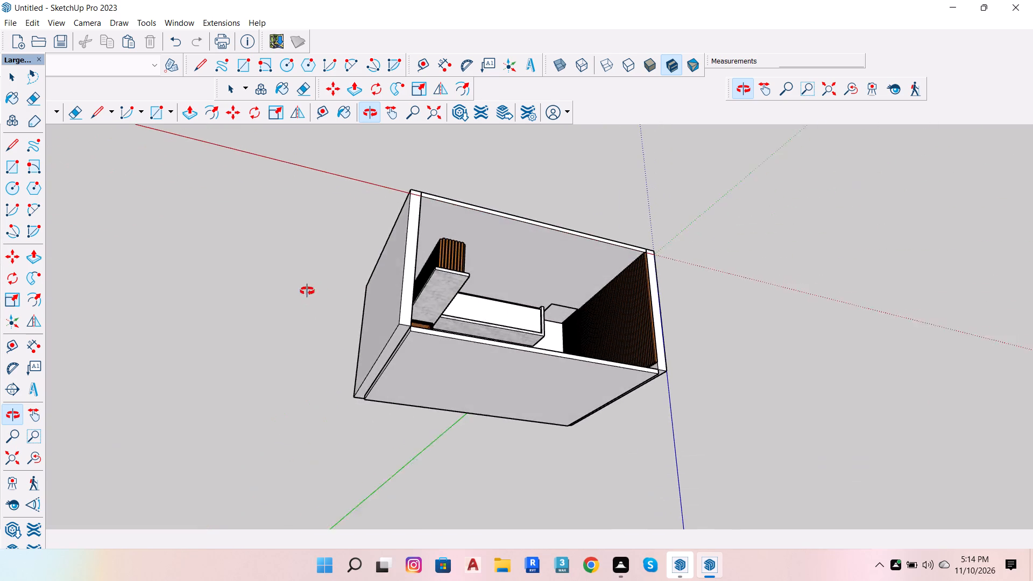
left_click_drag(307, 291, 312, 289)
left_click_drag(673, 485, 0, 300)
left_click_drag(429, 391, 510, 250)
left_click_drag(467, 384, 621, 262)
left_click_drag(523, 511, 580, 352)
scroll(561, 386, "up", 9)
left_click_drag(591, 348, 639, 292)
scroll(579, 295, "up", 7)
scroll(678, 529, "down", 5)
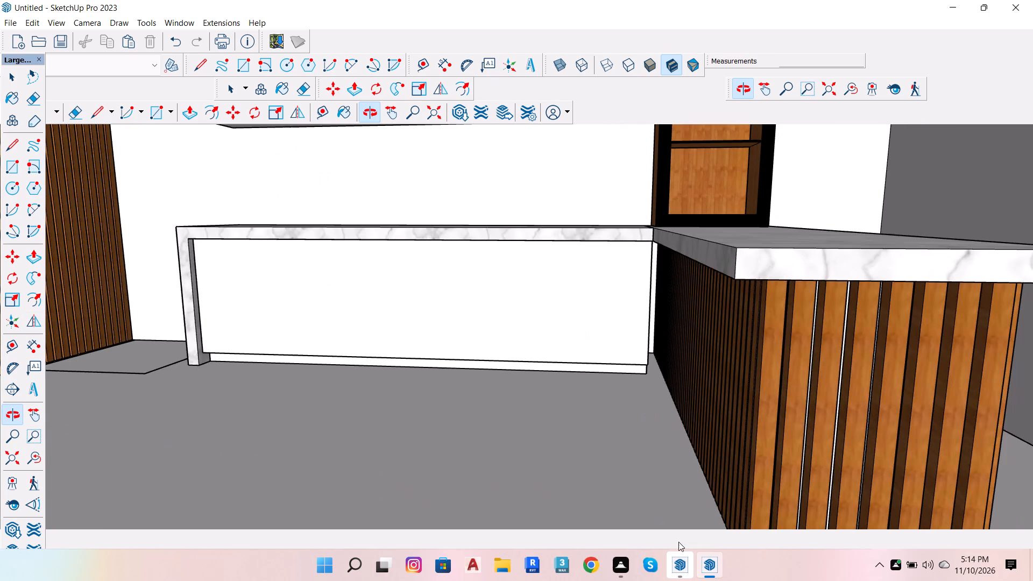
scroll(678, 542, "down", 2)
scroll(616, 385, "down", 6)
scroll(427, 378, "up", 6)
Inside the base cabinet group, copy the front's left vertical edge to its right edge, dividing the front into 7 equal panels.
key("space")
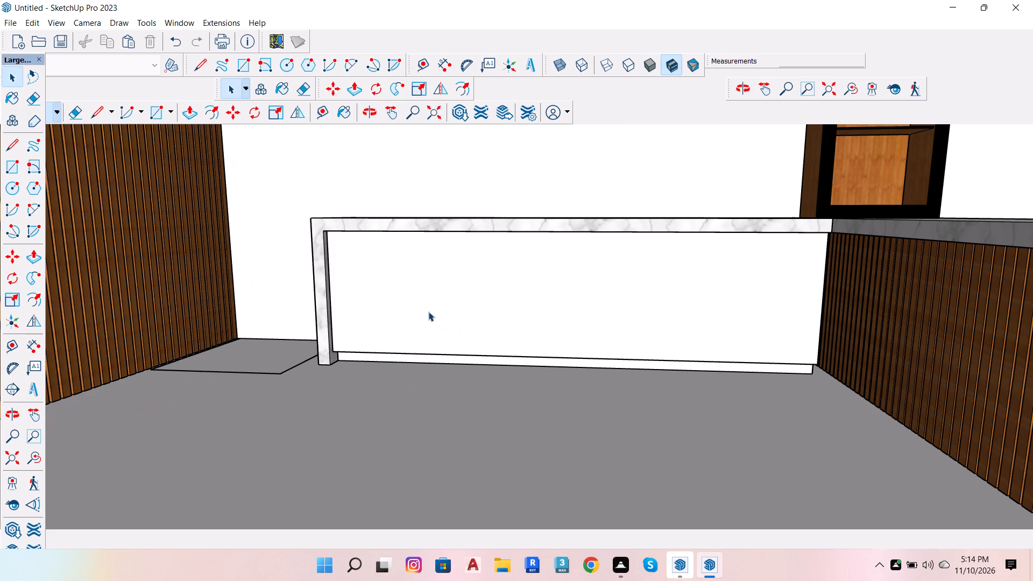
left_click(428, 311)
double_click(397, 324)
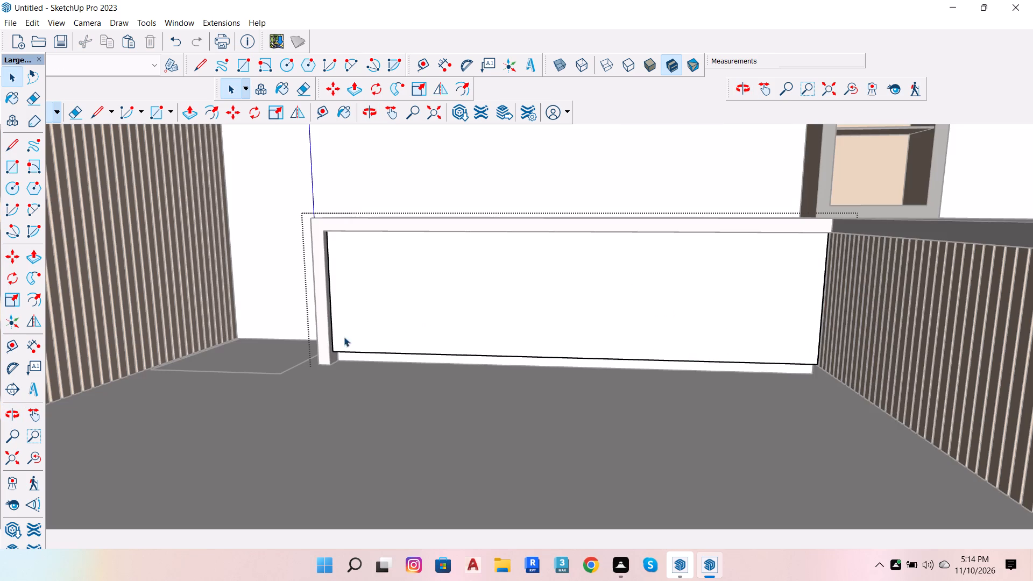
left_click(334, 343)
key("m")
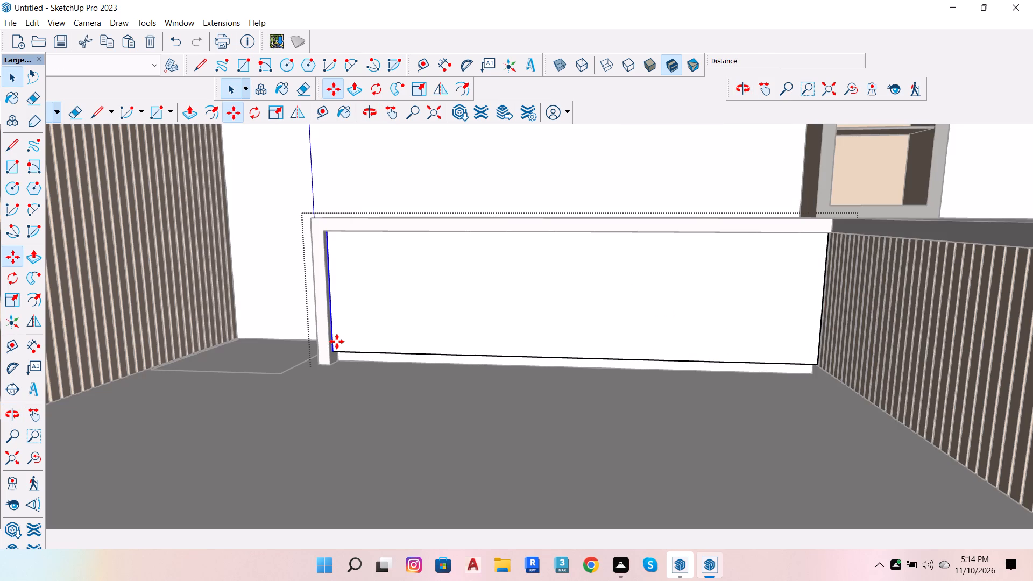
left_click(335, 332)
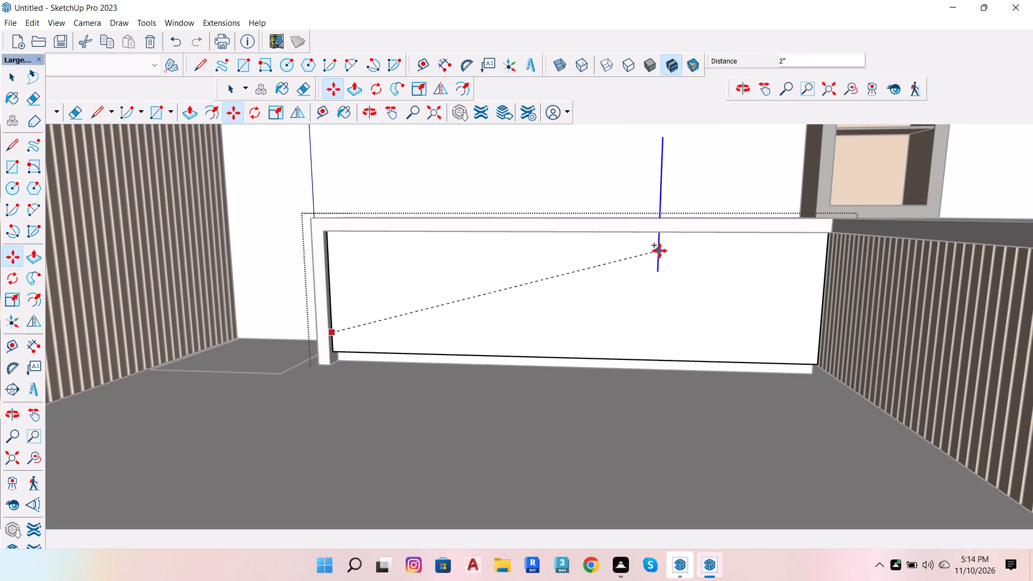
left_click(818, 343)
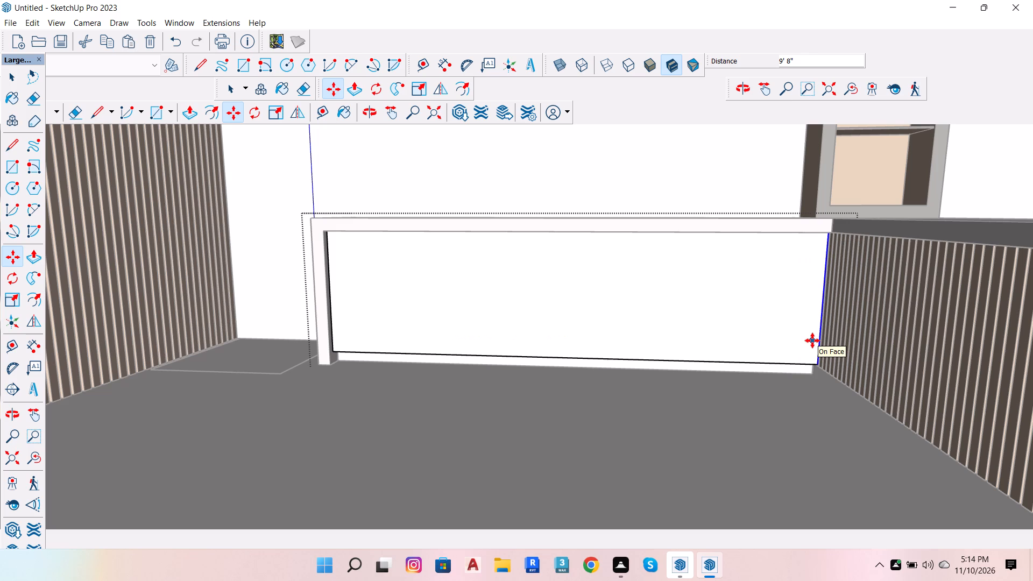
type("/7")
key("Return")
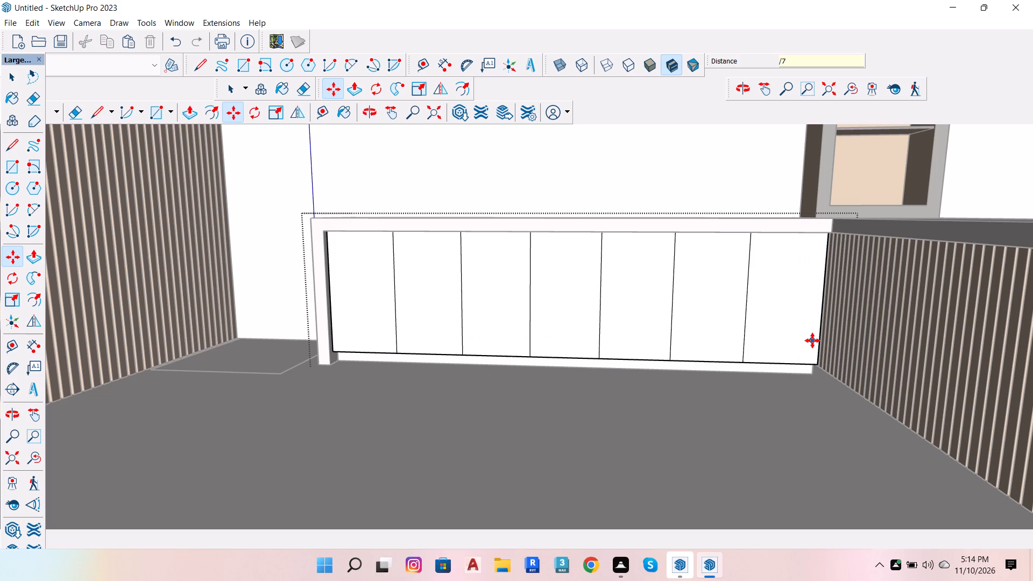
key("space")
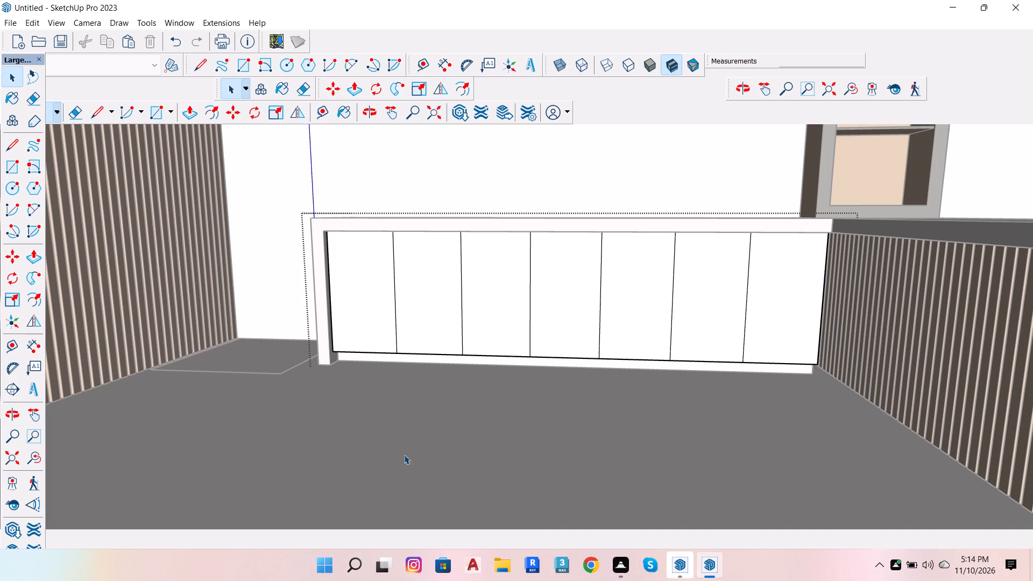
Copy the leftmost base cabinet panel's bottom edge to its top edge, dividing the panel into 3 equal drawer fronts.
scroll(362, 216, "up", 7)
scroll(334, 285, "down", 4)
scroll(334, 450, "up", 5)
left_click(352, 410)
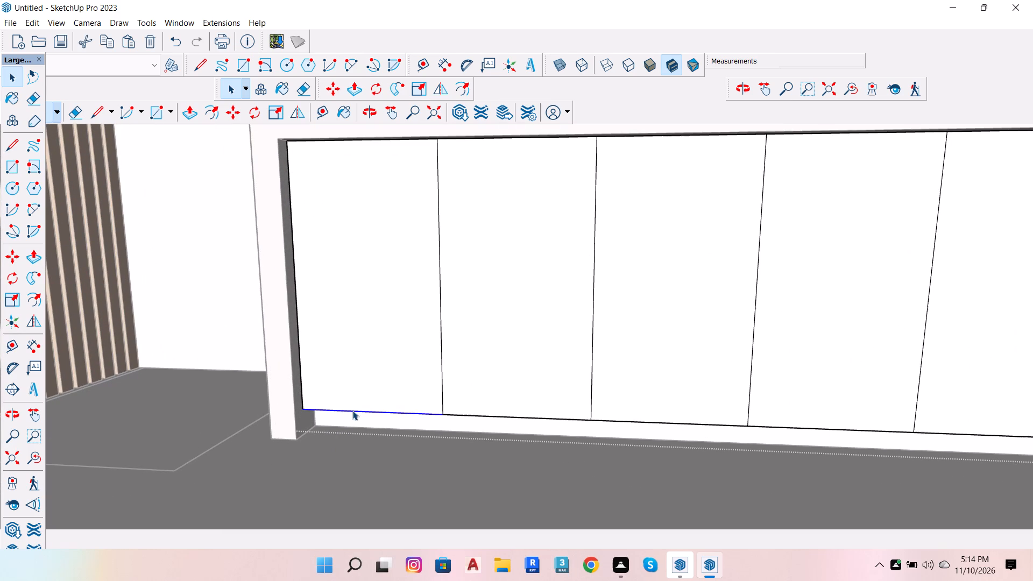
key("m")
left_click(348, 413)
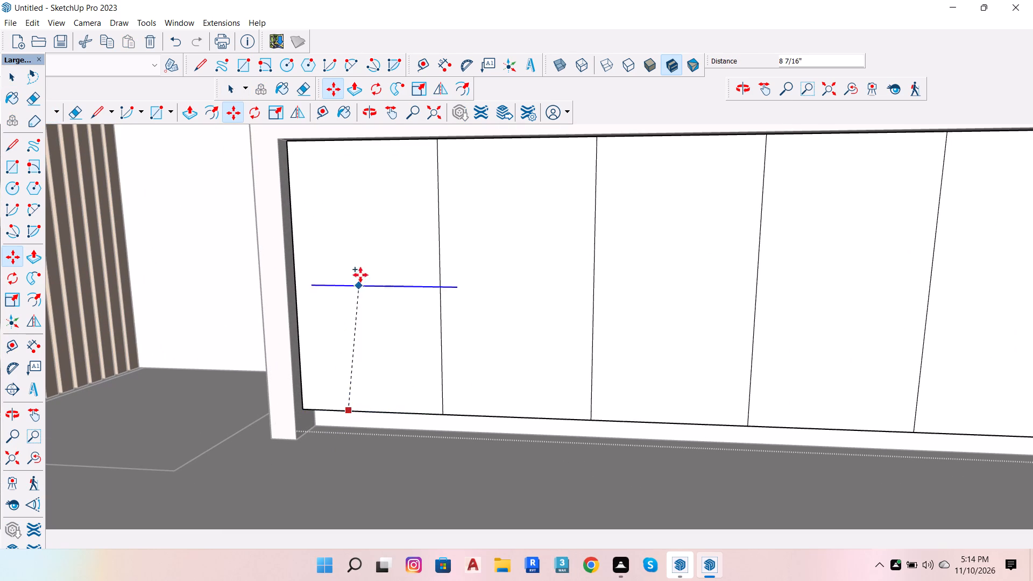
scroll(327, 157, "up", 1)
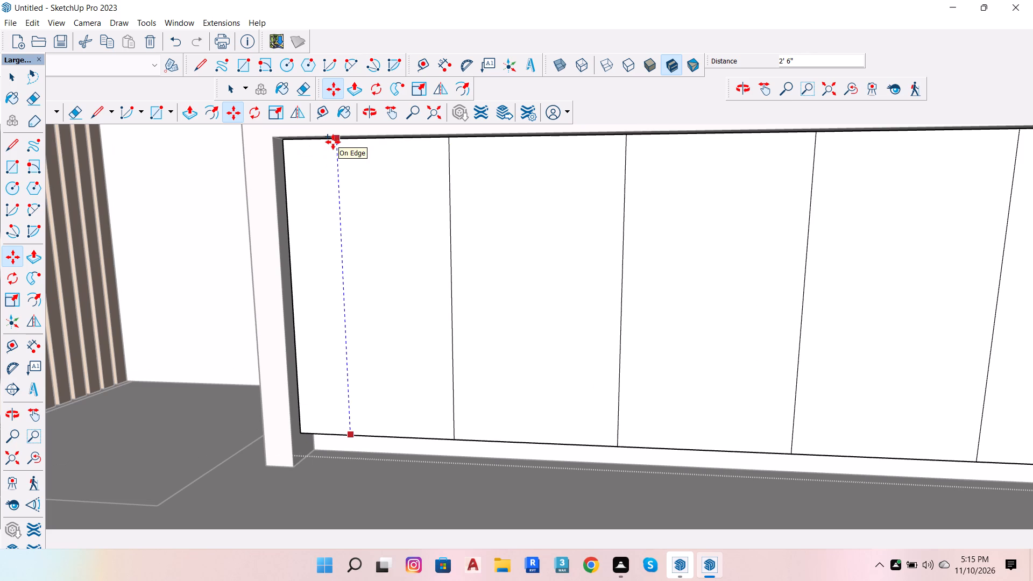
left_click(333, 142)
type("/3")
key("Return")
key("space")
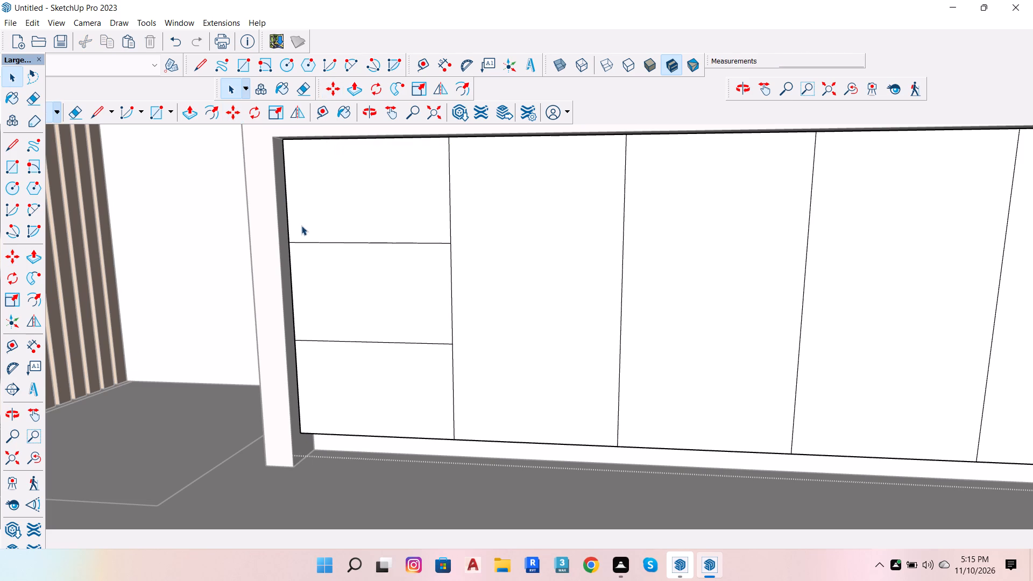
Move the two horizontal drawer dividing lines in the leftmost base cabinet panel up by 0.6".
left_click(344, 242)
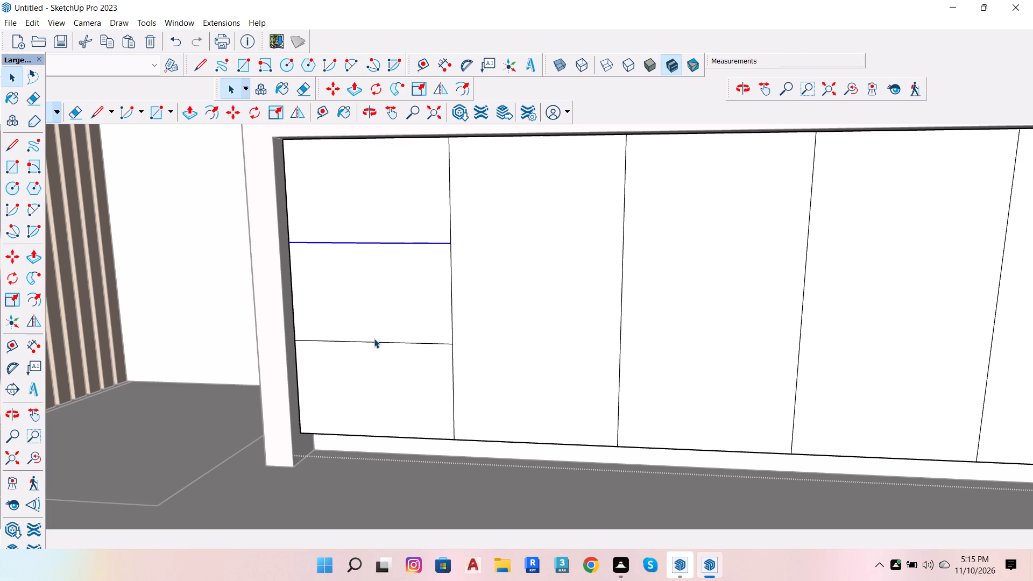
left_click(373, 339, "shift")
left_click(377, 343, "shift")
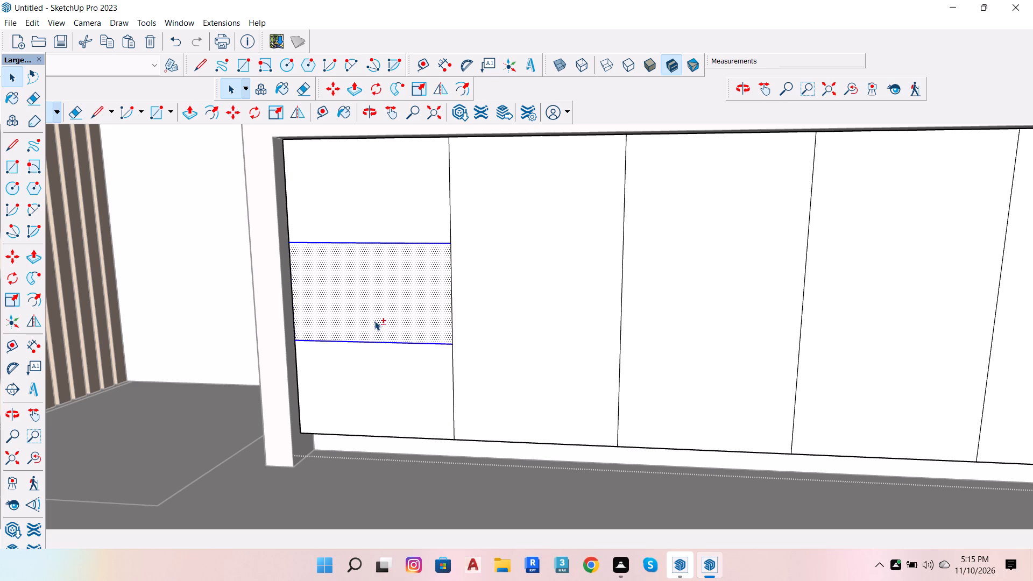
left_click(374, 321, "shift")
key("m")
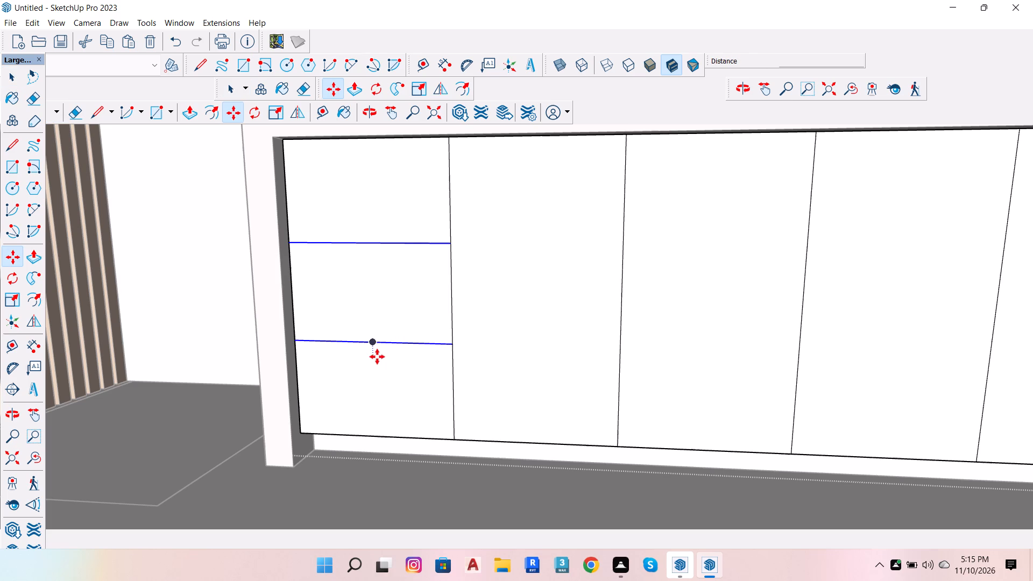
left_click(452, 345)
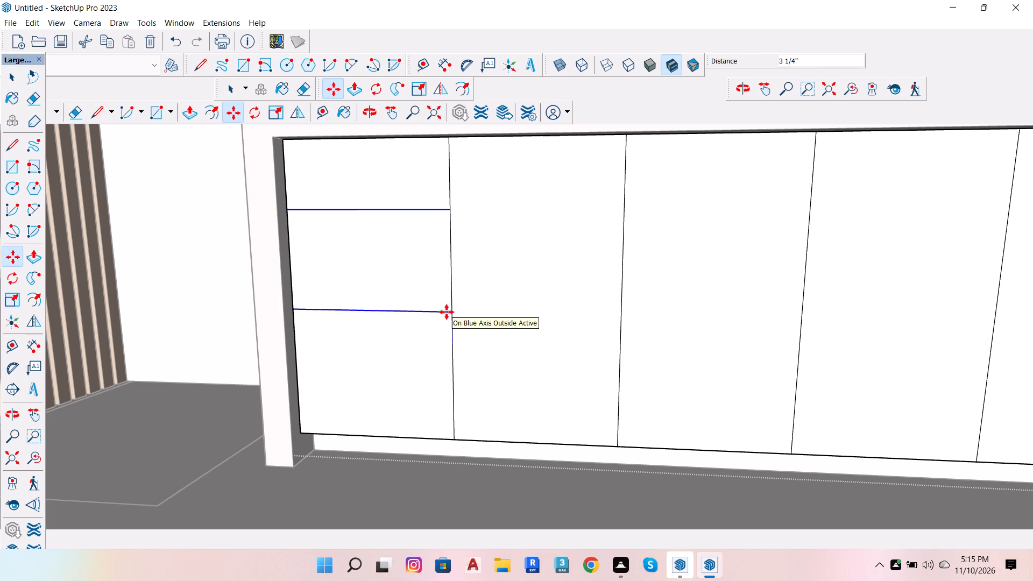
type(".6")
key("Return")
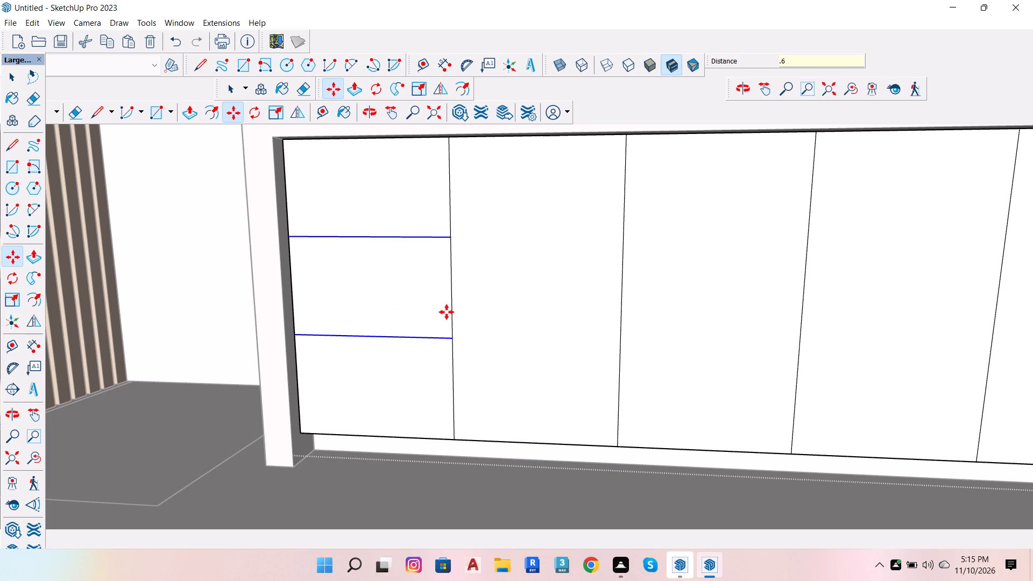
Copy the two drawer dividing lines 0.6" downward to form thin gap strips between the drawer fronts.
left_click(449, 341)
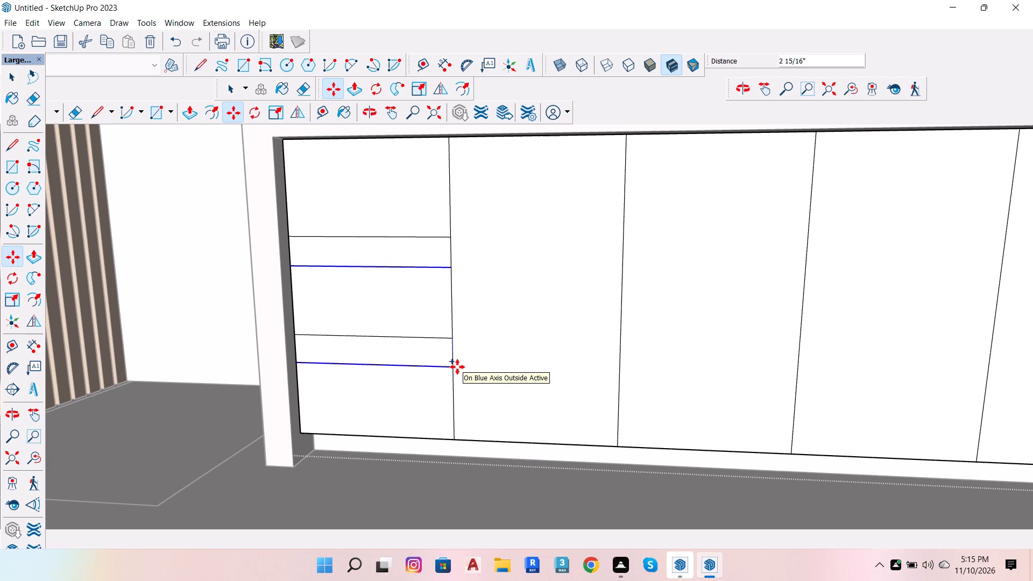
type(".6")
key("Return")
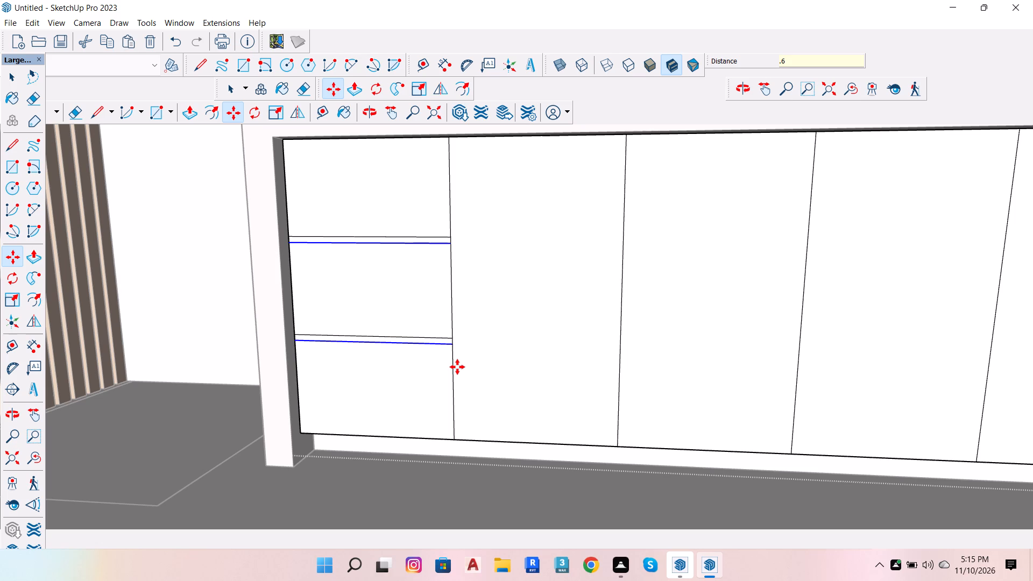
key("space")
Examine the gap strips between the drawer fronts and the whole base cabinet front, selecting the upper strip with its edges.
scroll(450, 249, "up", 5)
scroll(468, 212, "down", 1)
scroll(468, 211, "up", 4)
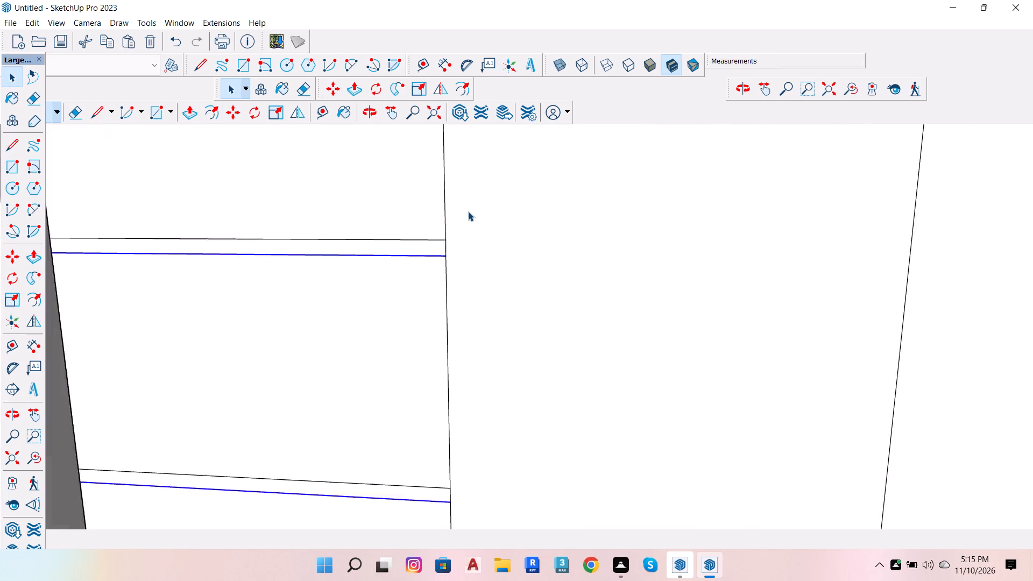
scroll(468, 211, "up", 2)
scroll(457, 277, "down", 5)
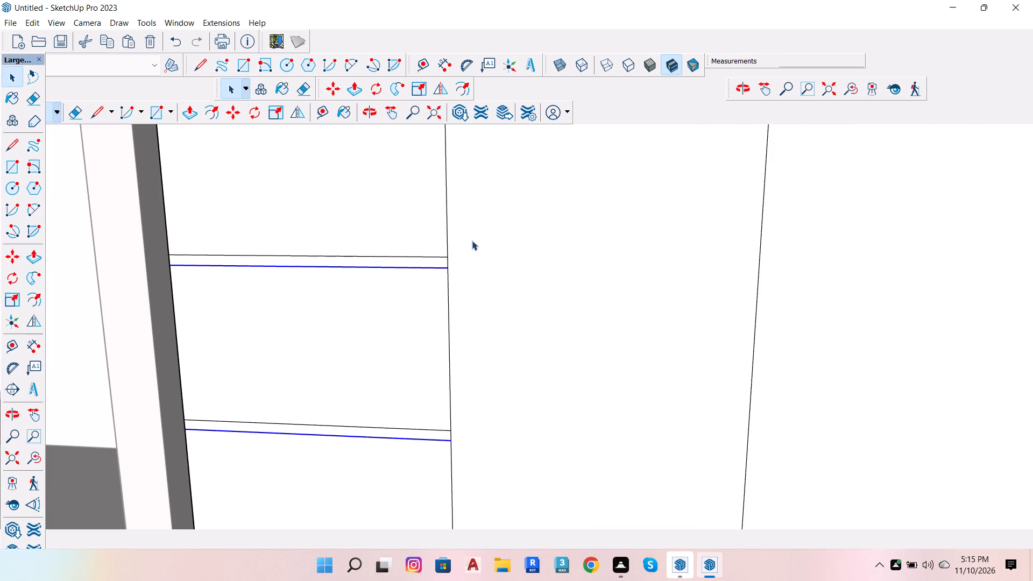
scroll(323, 317, "down", 6)
scroll(422, 267, "up", 5)
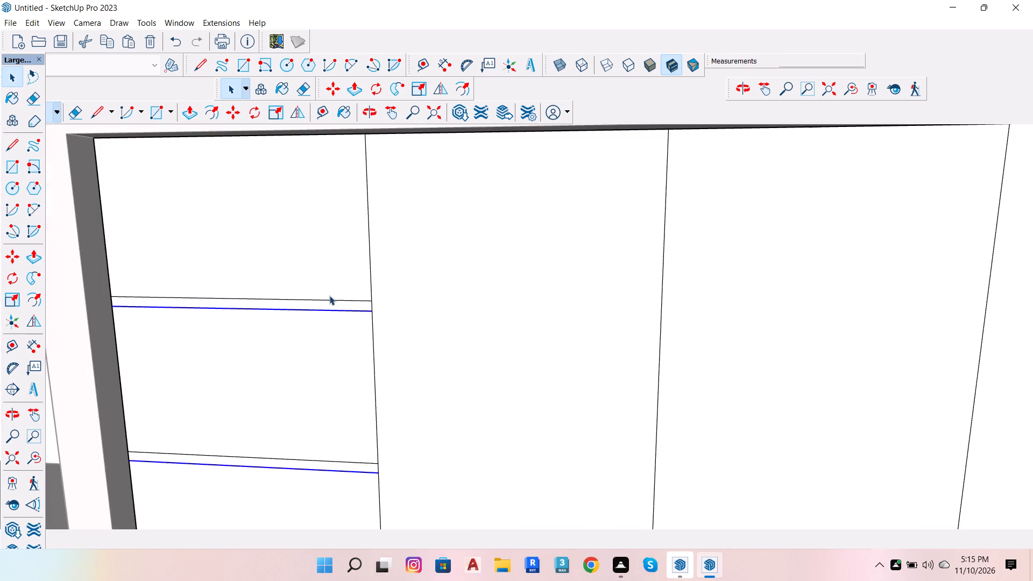
scroll(323, 315, "up", 4)
left_click(338, 303)
left_click(341, 301)
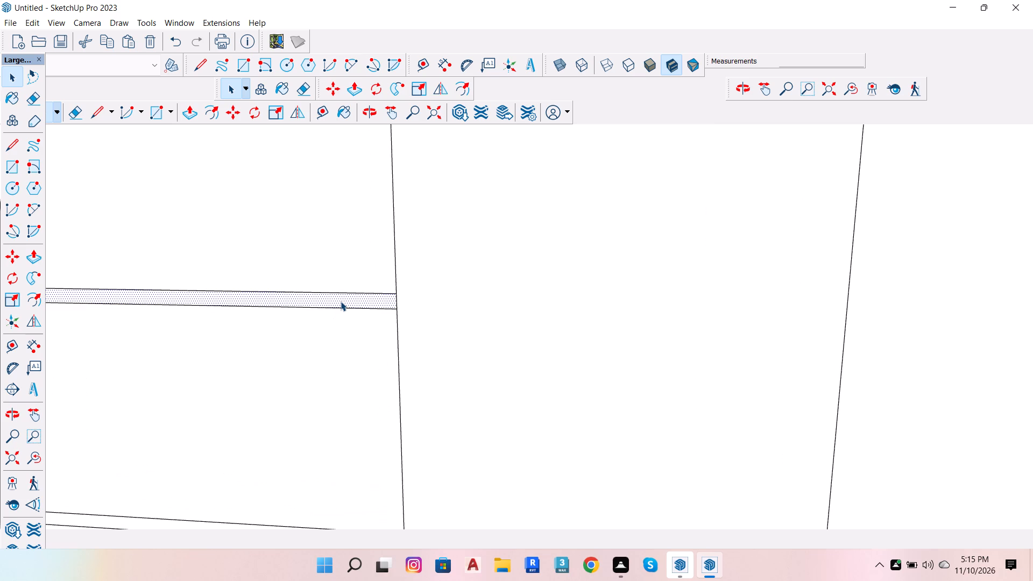
double_click(341, 301)
scroll(339, 338, "down", 12)
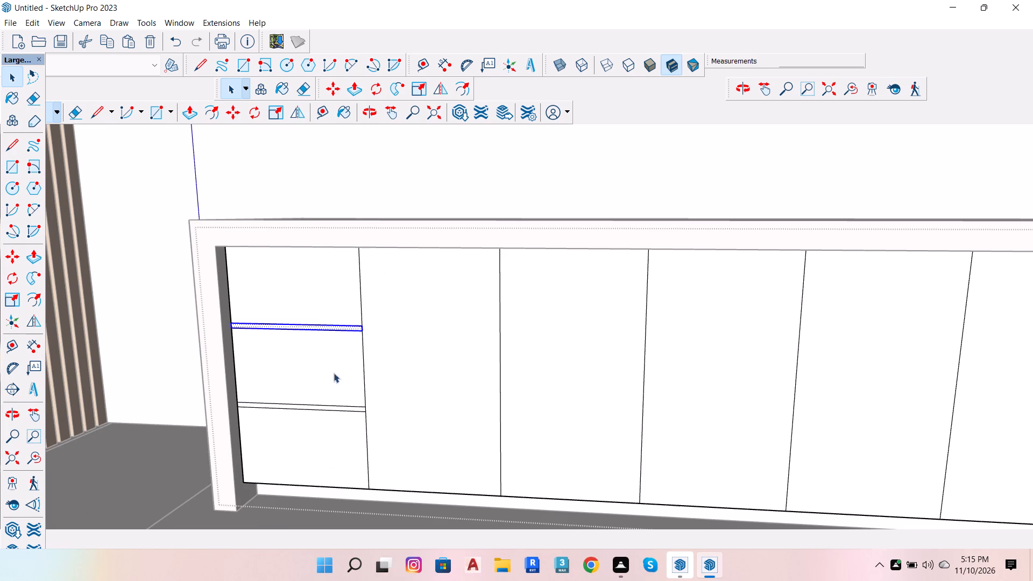
scroll(321, 381, "down", 6)
scroll(369, 410, "up", 4)
scroll(108, 375, "down", 6)
scroll(198, 369, "down", 7)
scroll(257, 405, "up", 6)
scroll(211, 333, "up", 5)
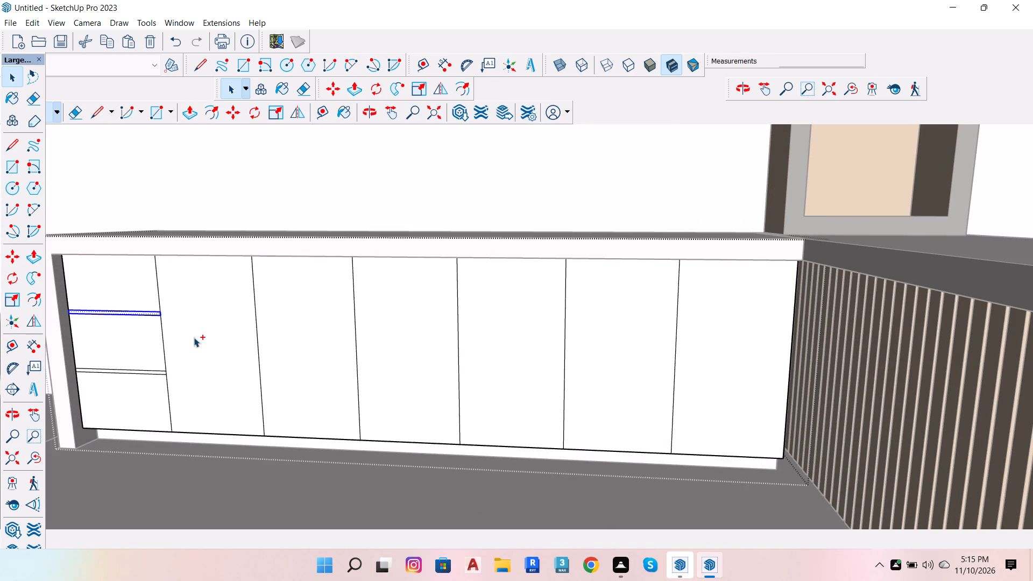
Undo the gap strips, the drawer divisions and the panel divisions, back to the plain base cabinet front.
key("ctrl+z")
key("ctrl+z")
key("ctrl+z")
key("ctrl+z")
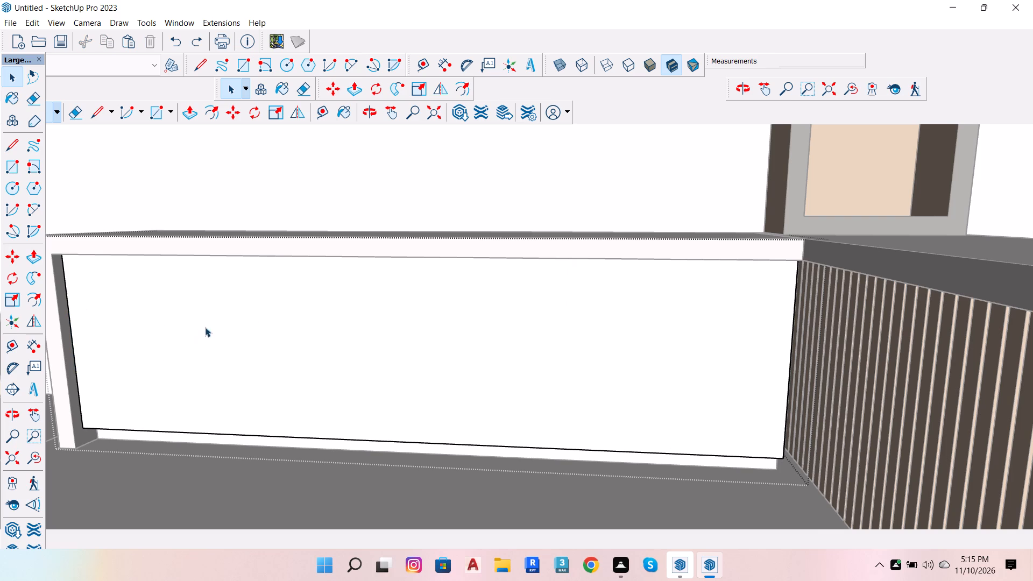
Copy the base cabinet front's top edge 1" downward to mark a thin strip under the countertop.
scroll(226, 308, "down", 1)
key("space")
key("o")
left_click_drag(192, 307, 189, 196)
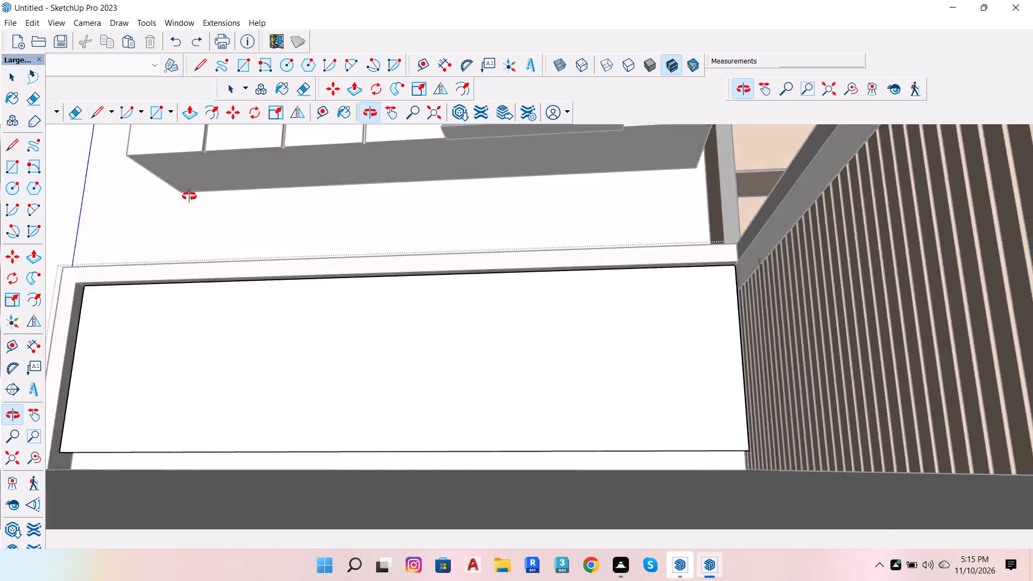
left_click_drag(189, 196, 203, 278)
scroll(203, 289, "up", 5)
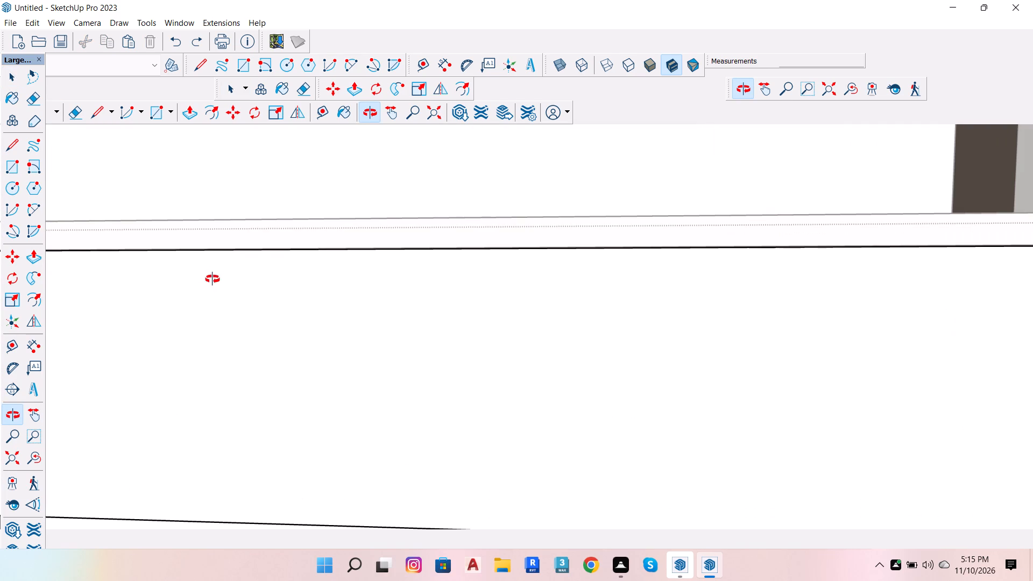
key("space")
left_click(231, 252)
left_click(233, 251)
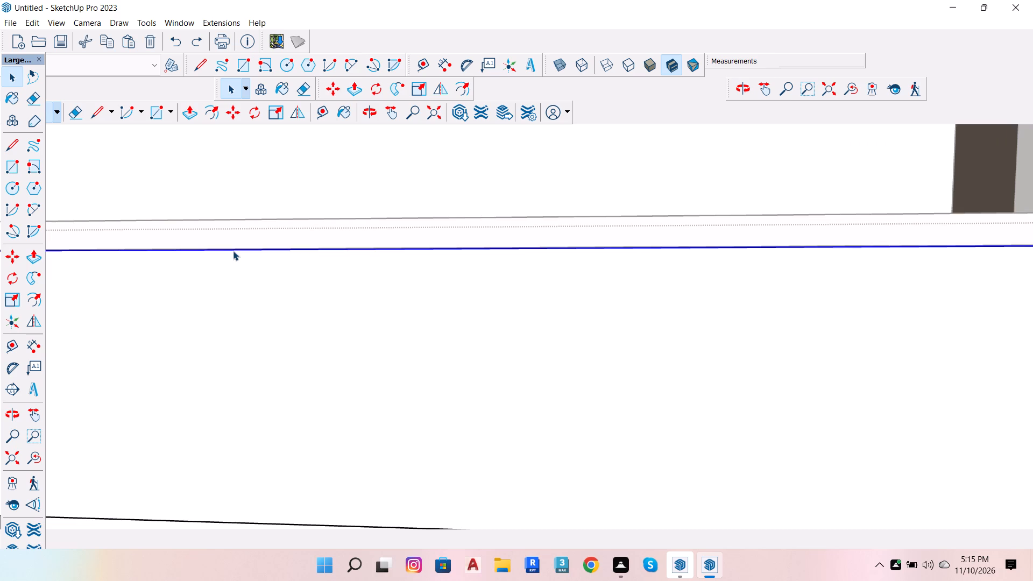
key("m")
left_click(227, 254)
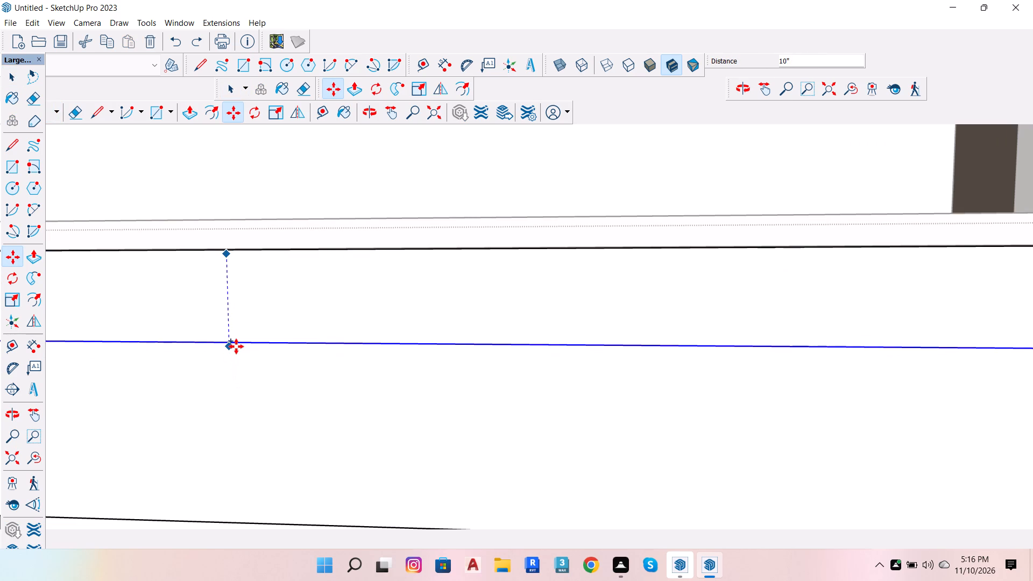
scroll(236, 346, "down", 3)
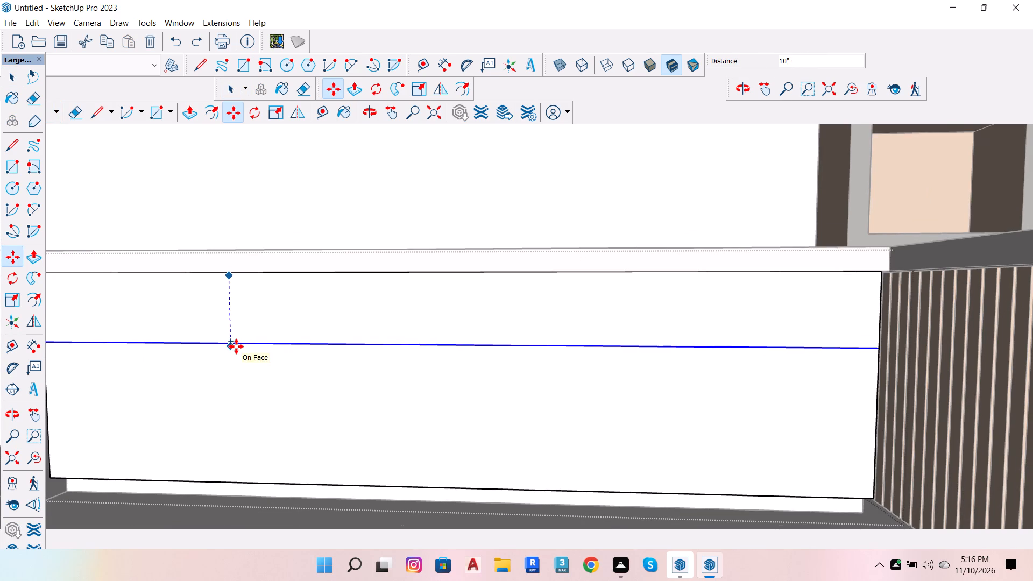
scroll(236, 346, "down", 1)
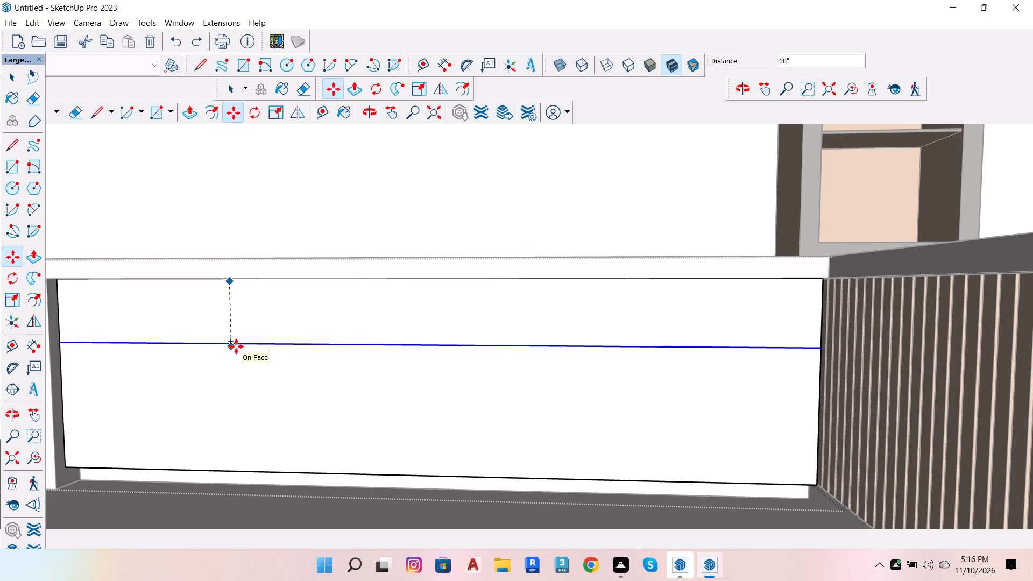
key("1")
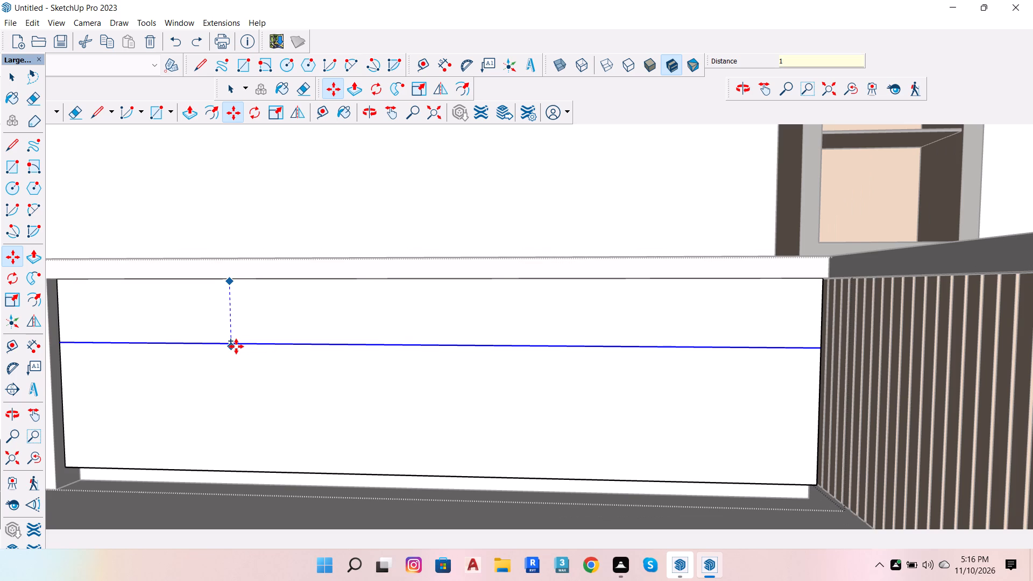
key("Return")
key("space")
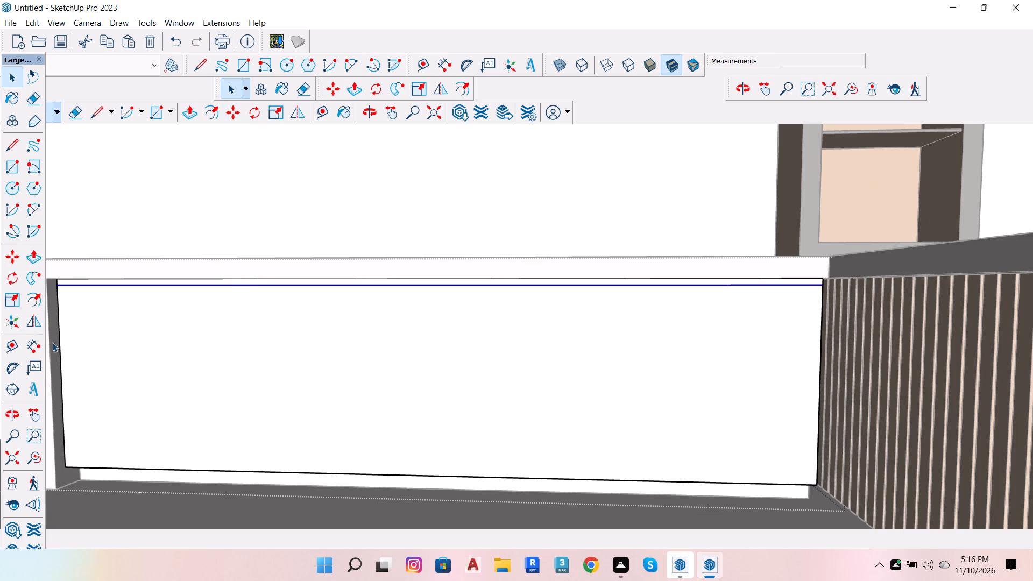
Copy the front's left vertical edge below the strip to its right edge, dividing the front into 7 equal panels.
left_click(61, 365)
key("m")
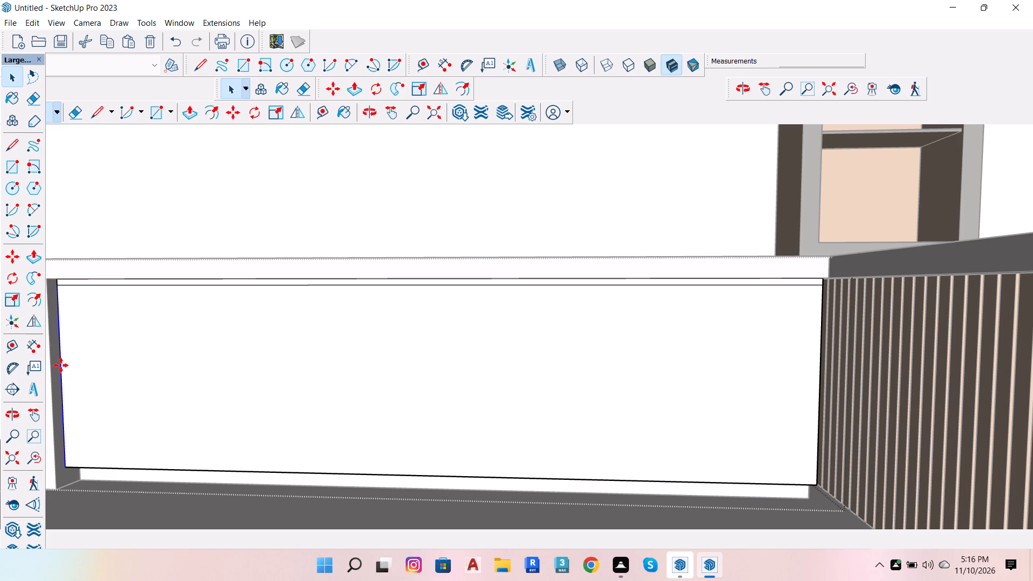
left_click(61, 364)
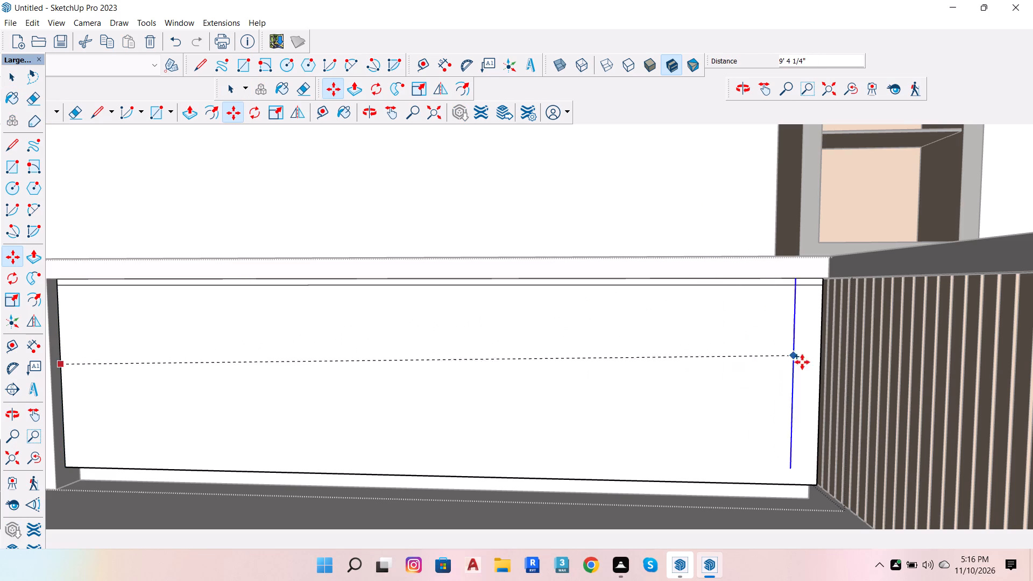
left_click(820, 376)
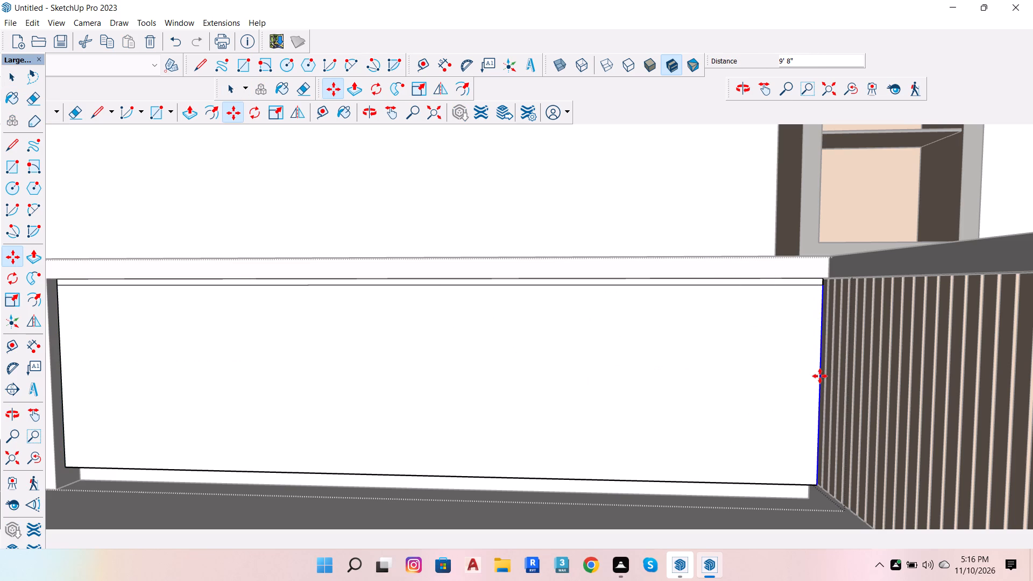
type("/7")
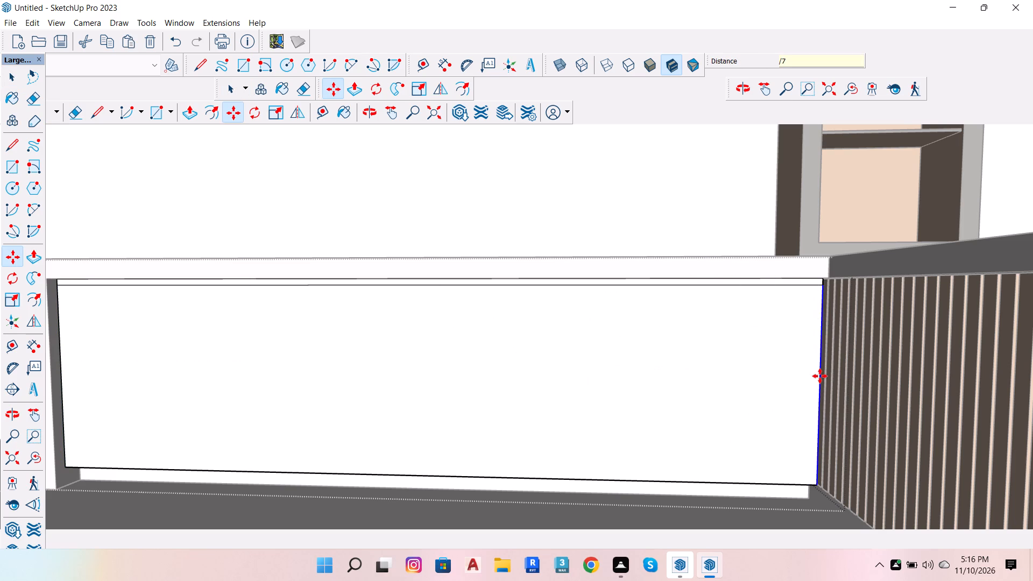
key("Return")
key("space")
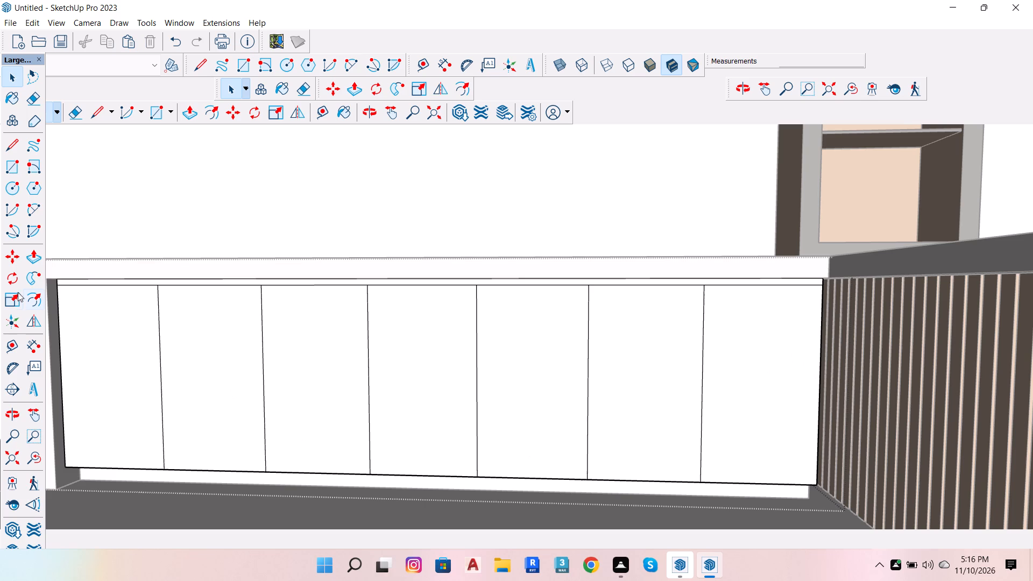
Copy the leftmost panel's top line to its bottom edge, dividing the panel into 3 equal drawer fronts.
left_click(112, 288)
left_click(112, 288)
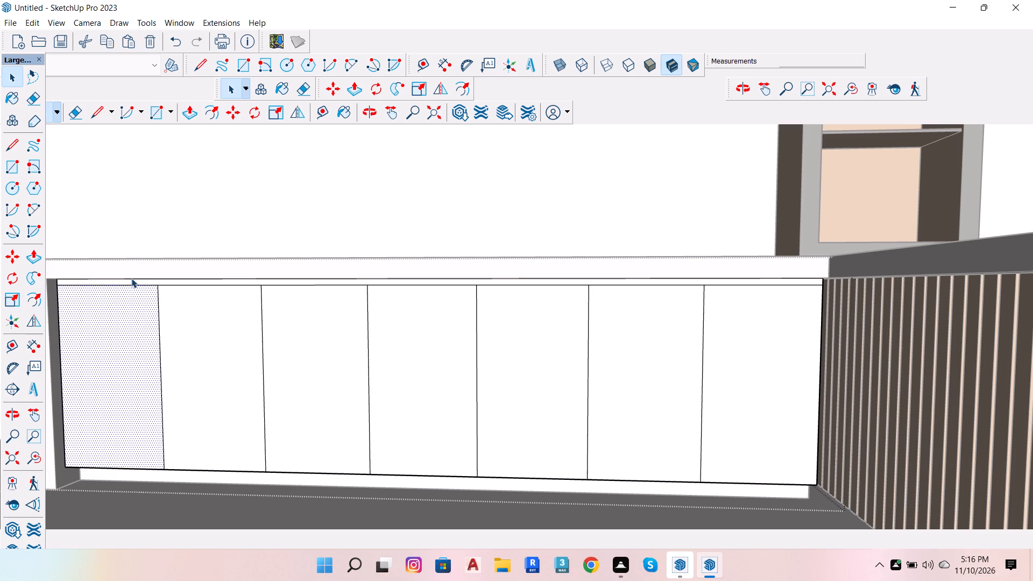
left_click(131, 287)
left_click(133, 285)
key("m")
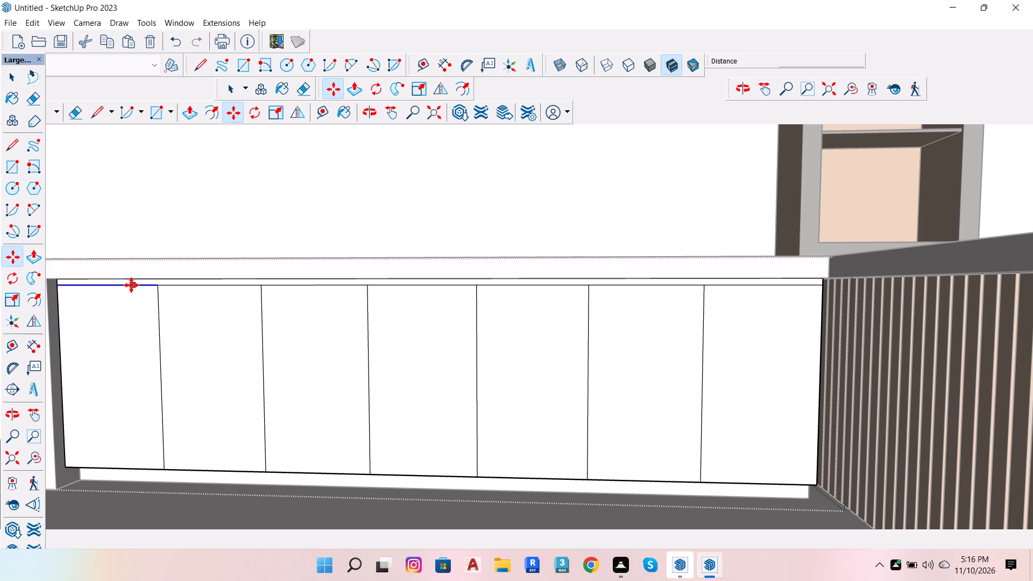
left_click(131, 285)
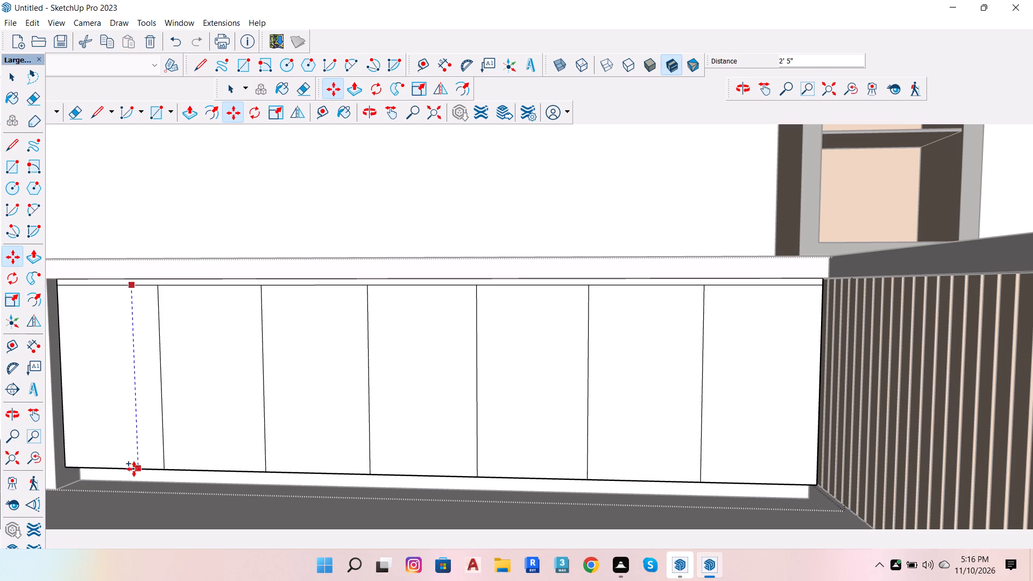
left_click(136, 472)
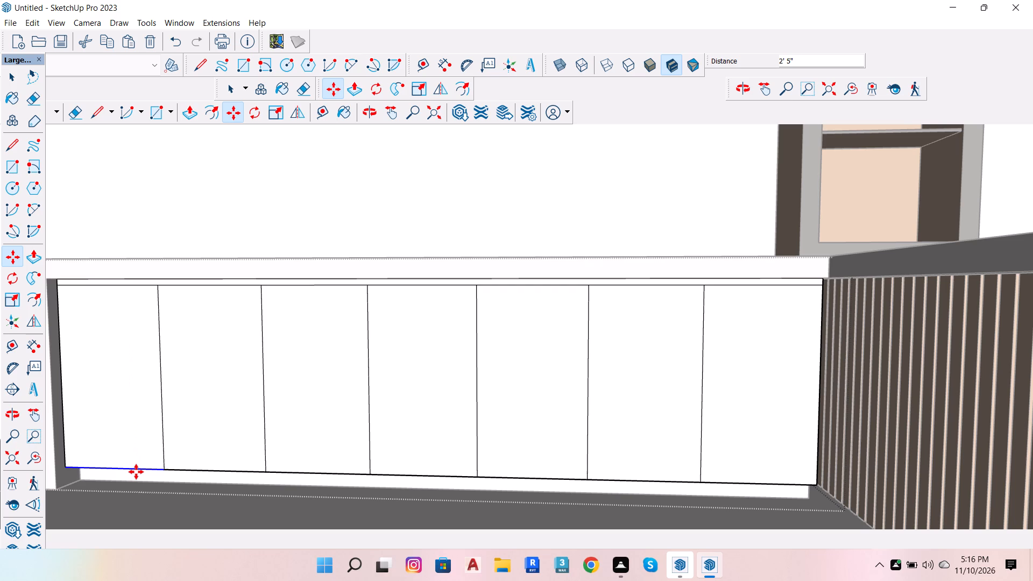
key("slash")
key("3")
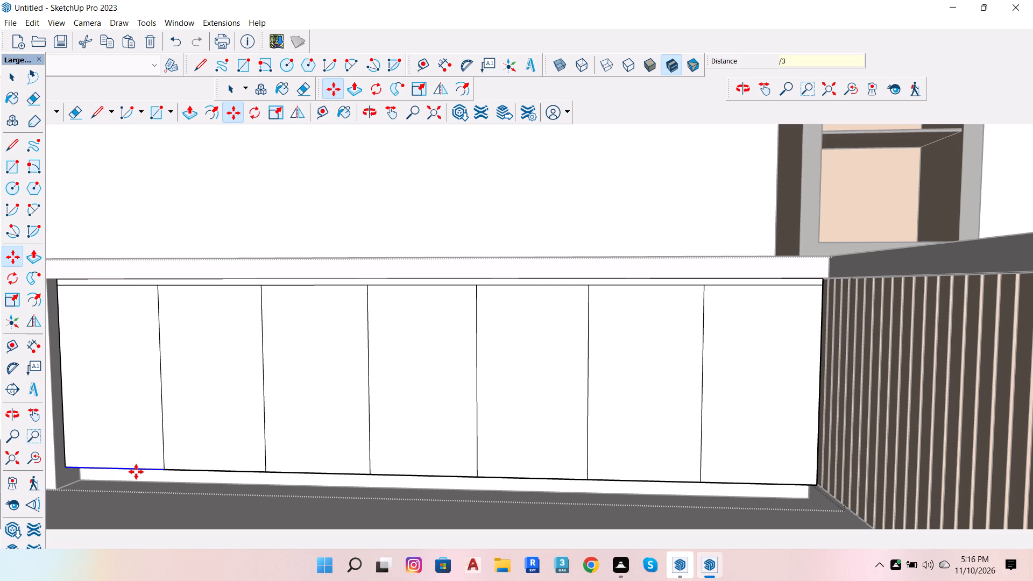
key("Return")
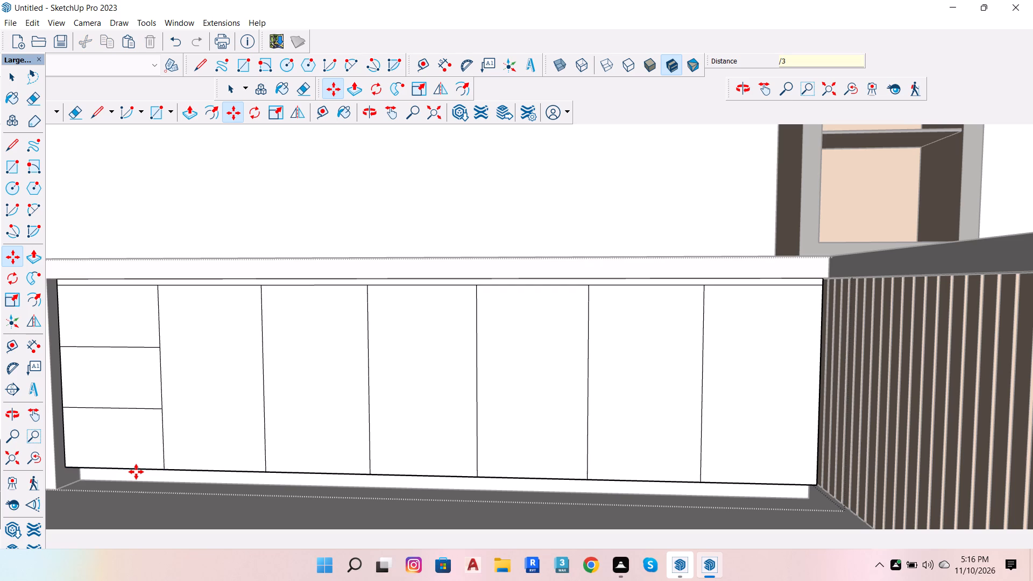
key("space")
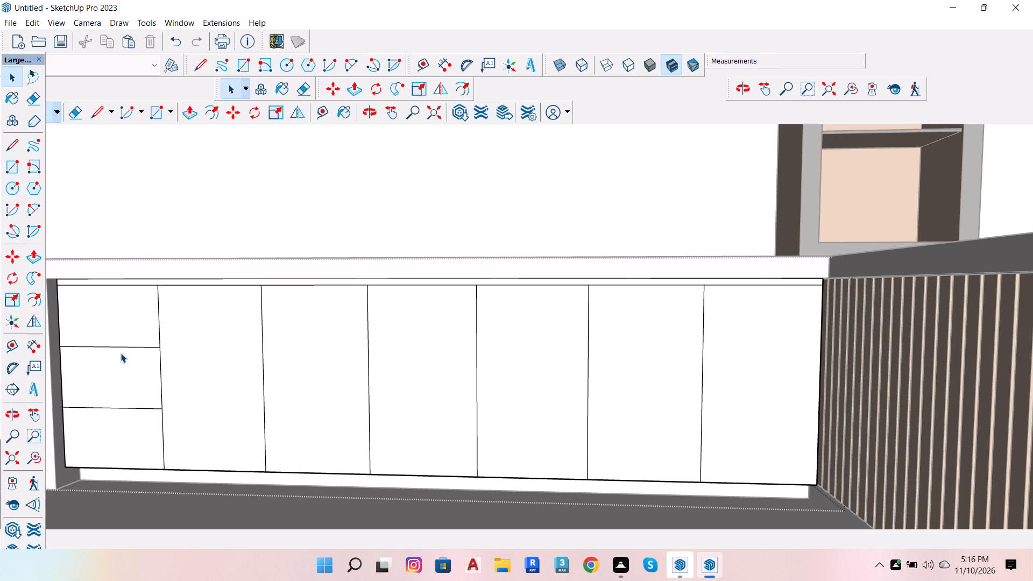
Move the two dividing lines between the drawer fronts 0.8" upward.
left_click(127, 348)
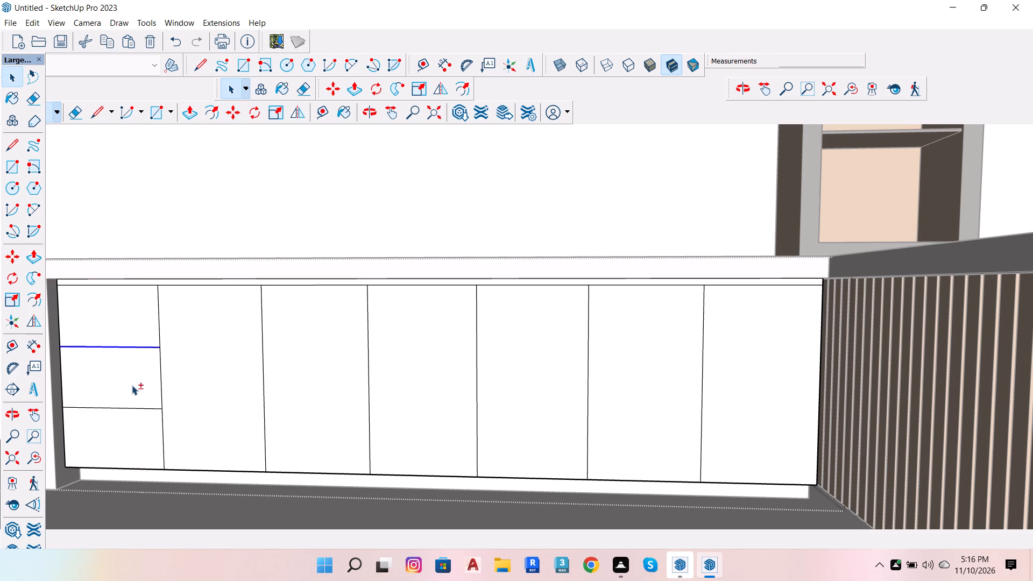
left_click(132, 408, "shift")
key("m")
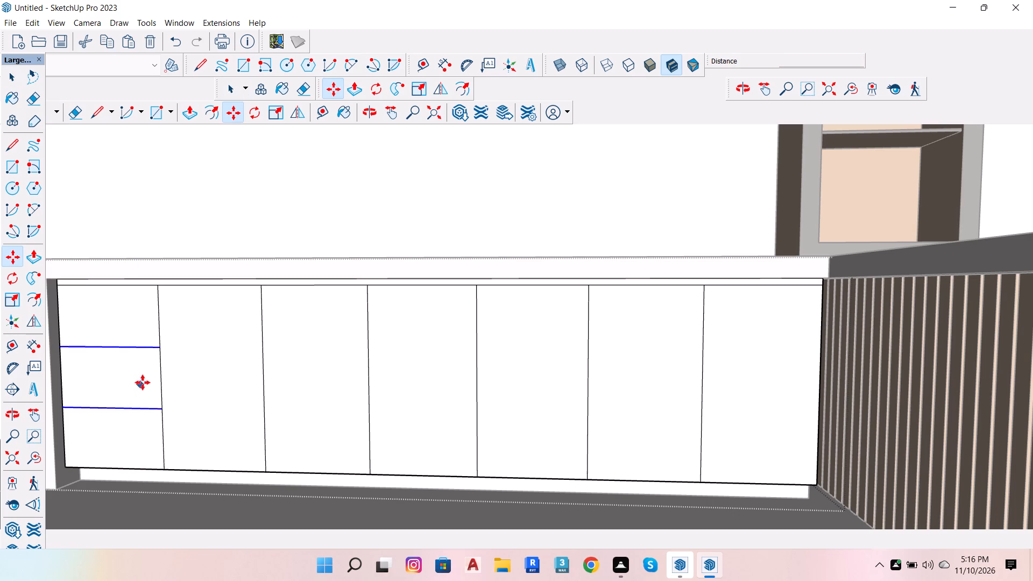
left_click(160, 348)
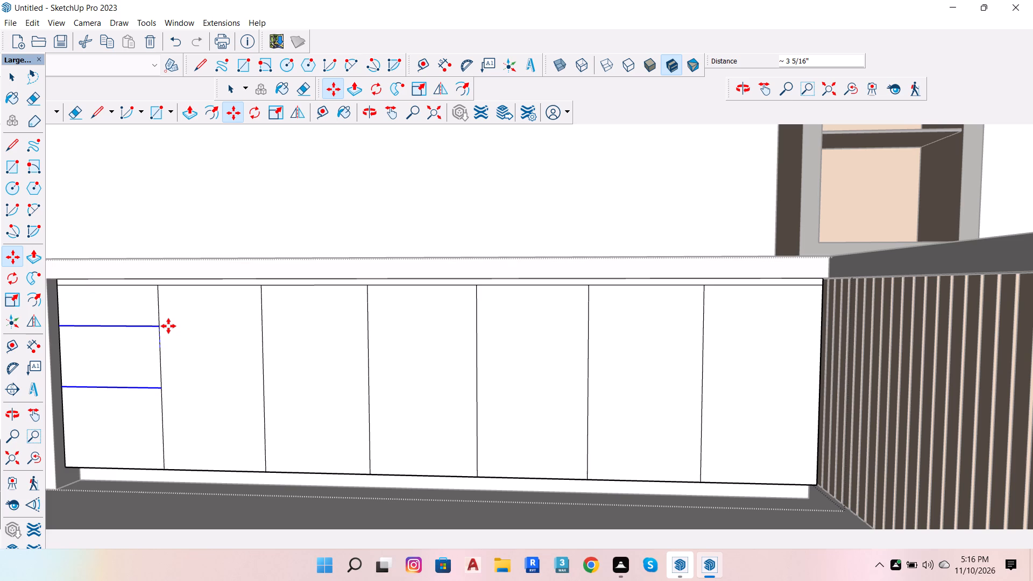
type(".8")
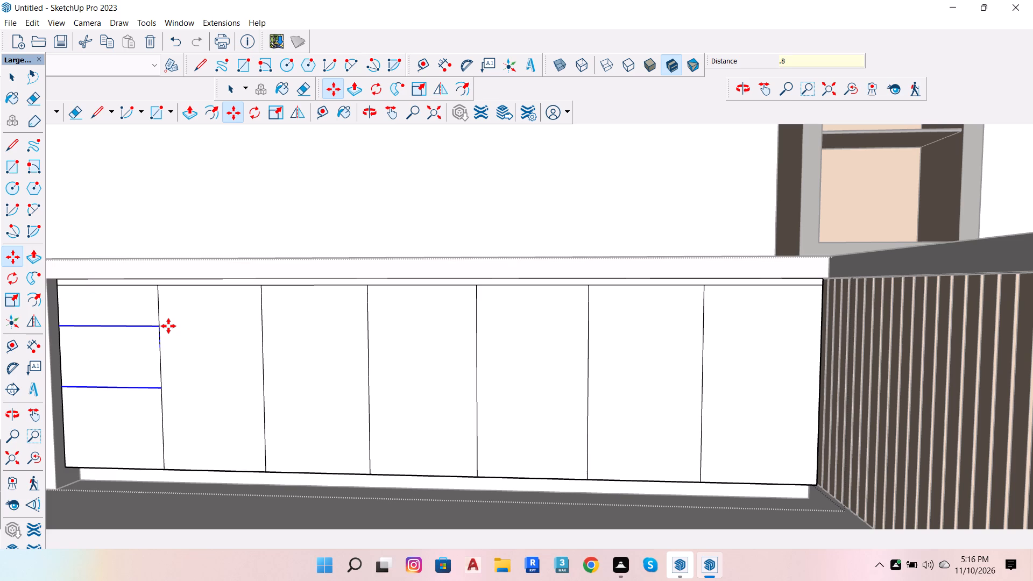
key("Return")
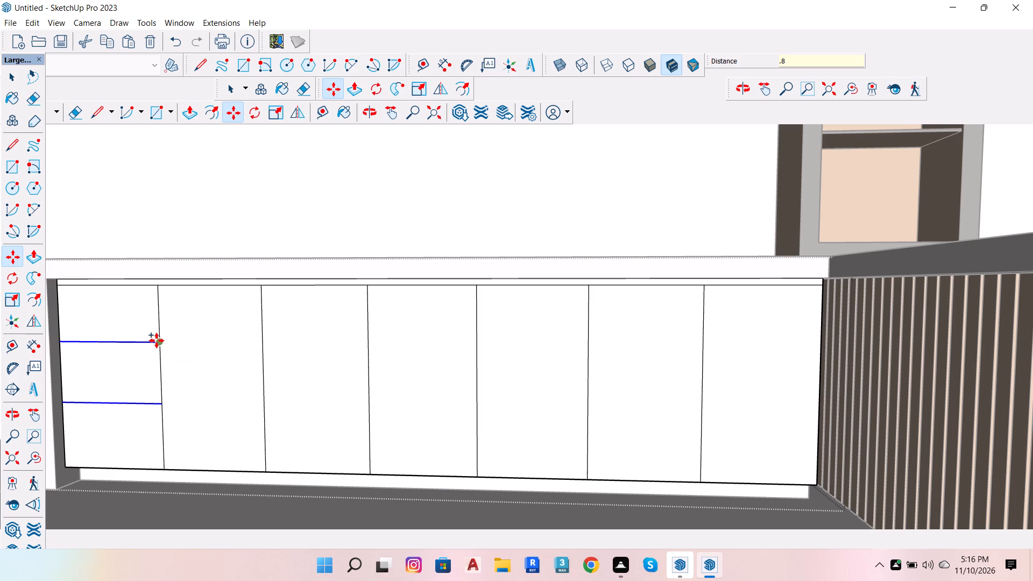
Copy both drawer dividing lines 1" downward to form a gap strip between each pair of drawers.
left_click(157, 341)
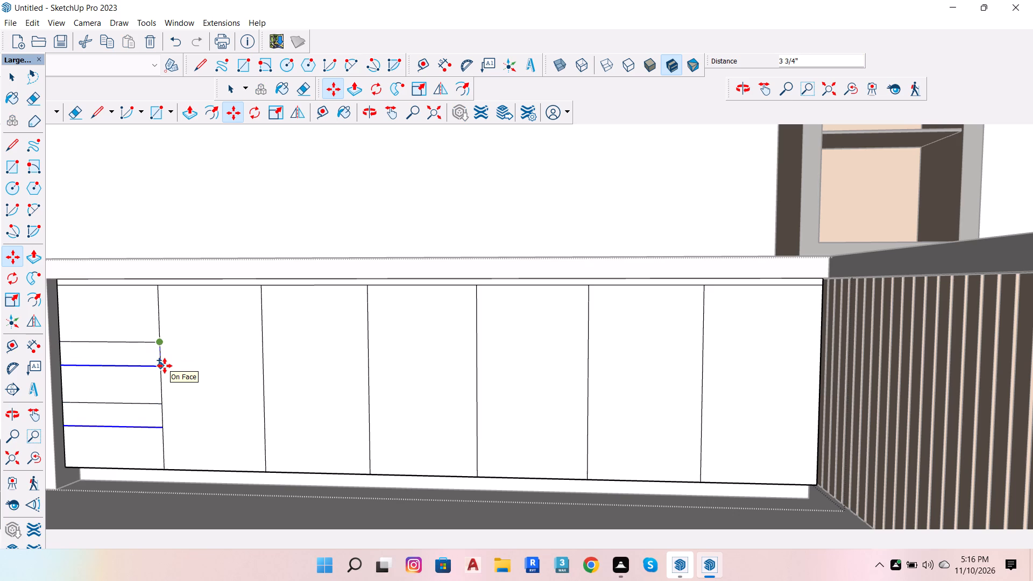
key("1")
key("Return")
key("space")
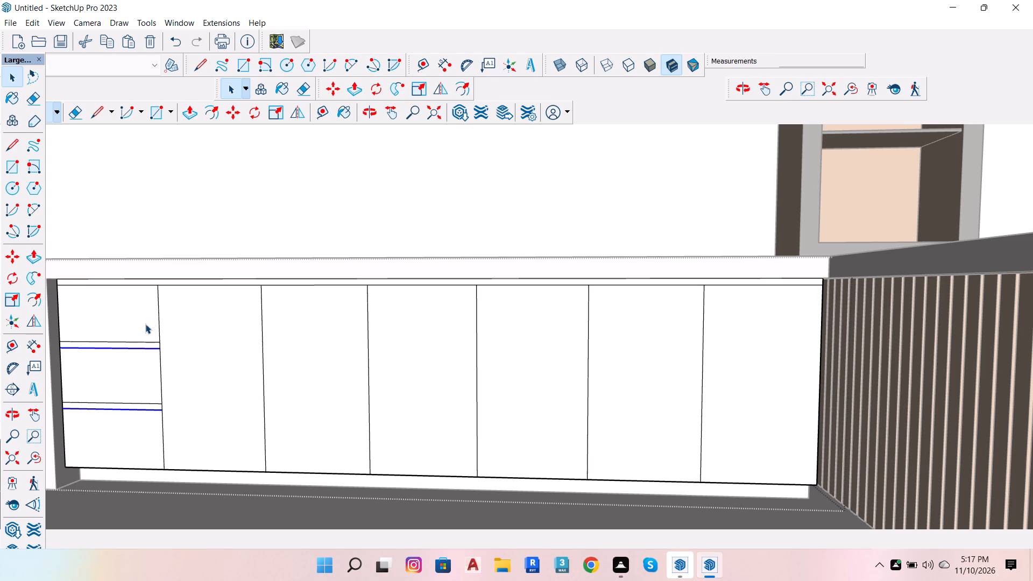
Select the thin strip under the countertop and bring up the Colors-Named material collection in the Default Tray.
left_click(152, 310)
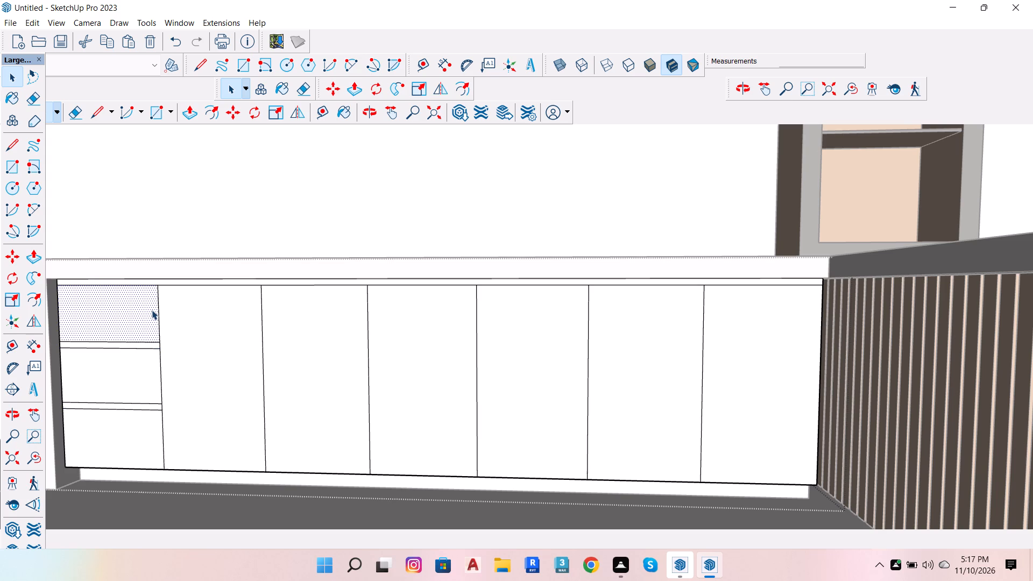
scroll(173, 282, "up", 5)
left_click(173, 282)
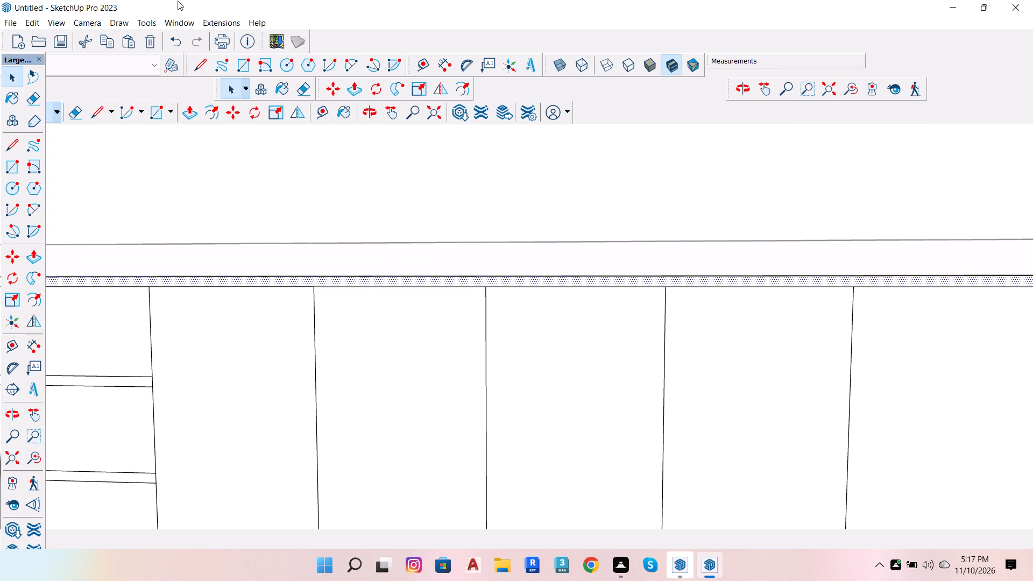
left_click(186, 23)
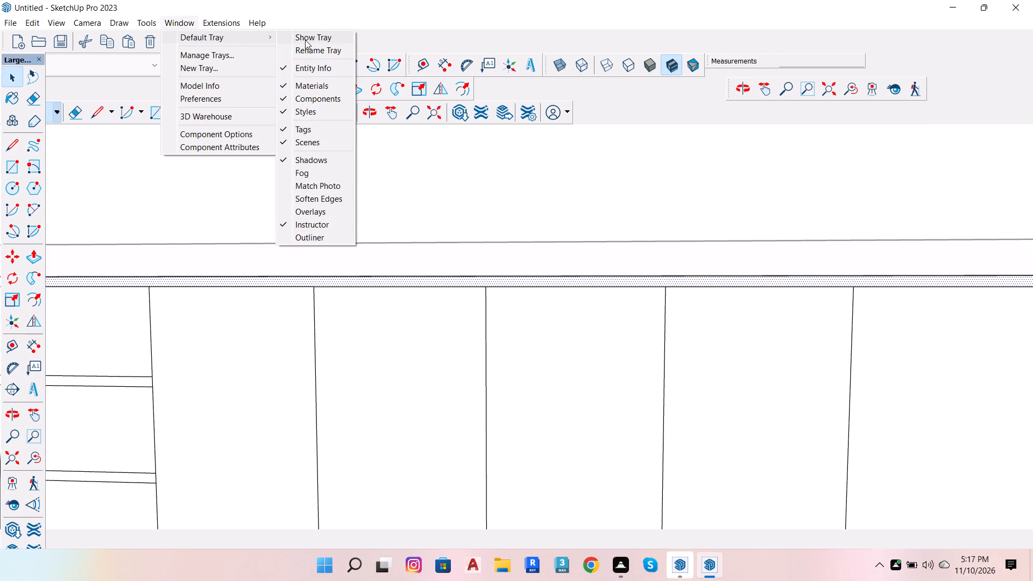
left_click(305, 40)
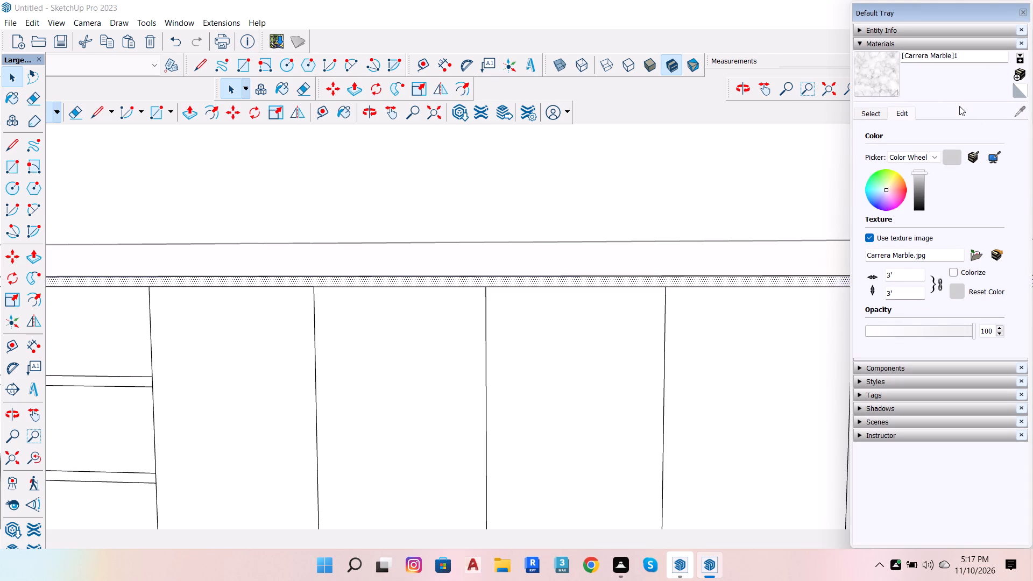
left_click(879, 117)
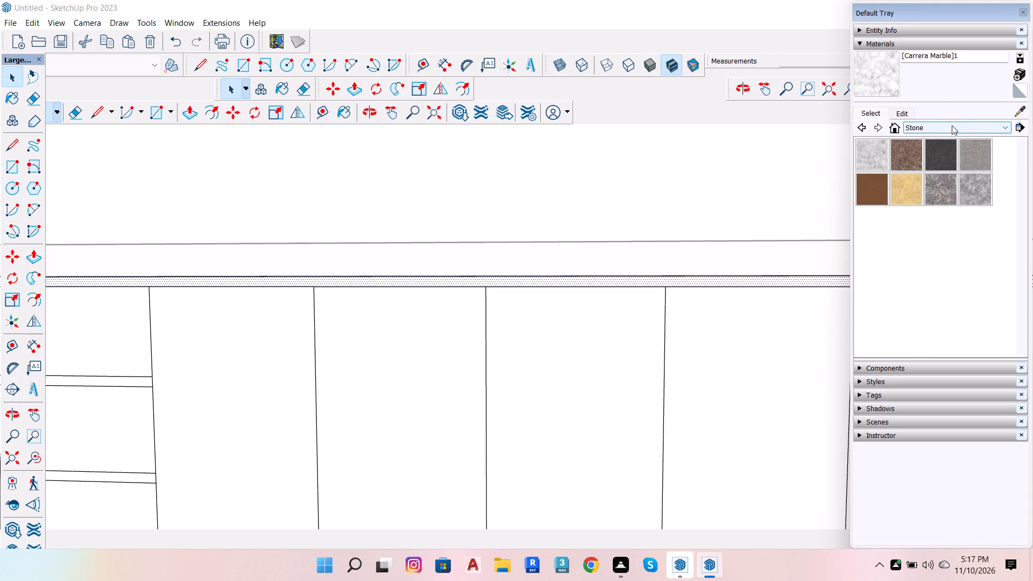
left_click(952, 125)
scroll(942, 148, "up", 13)
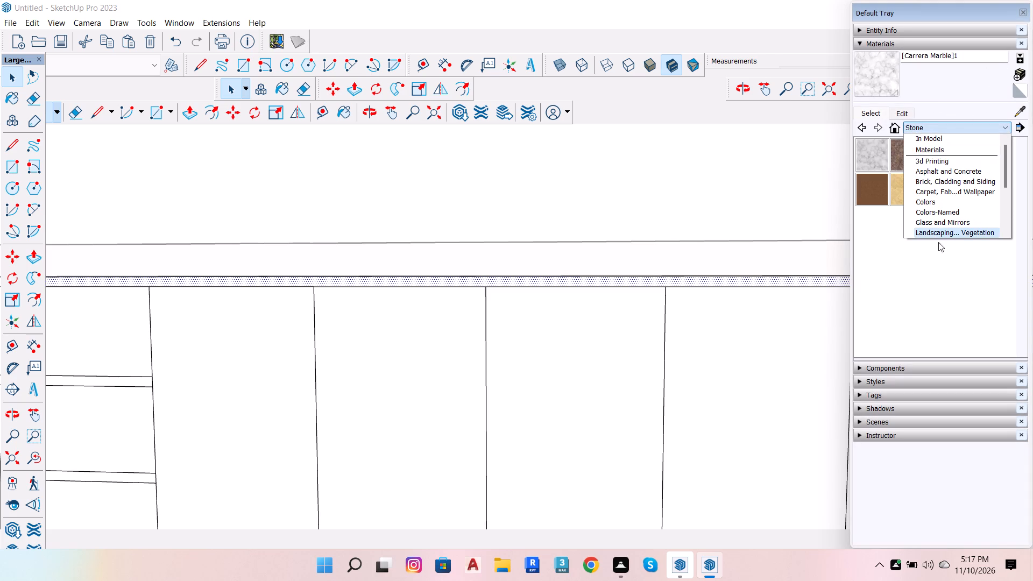
left_click(946, 210)
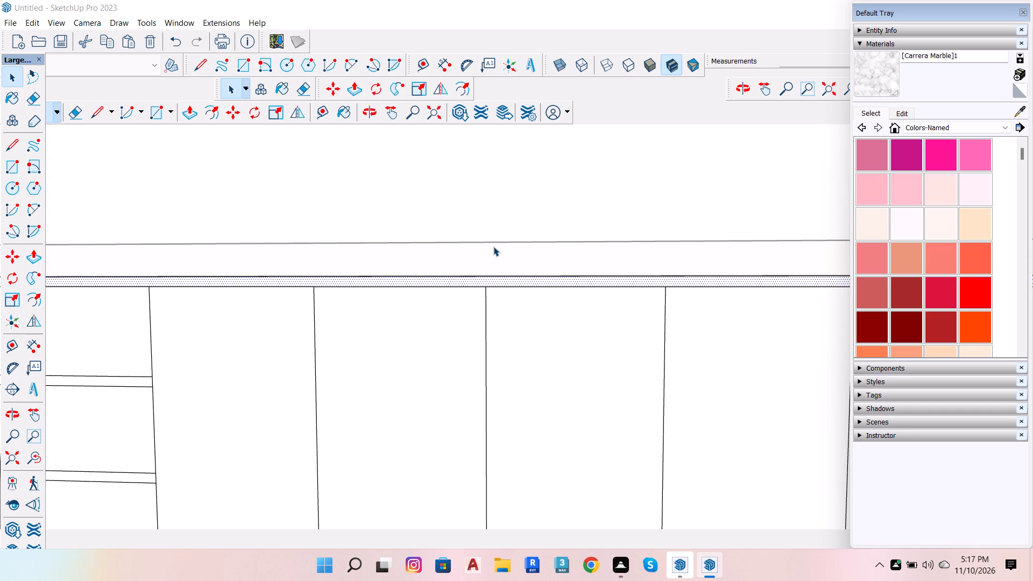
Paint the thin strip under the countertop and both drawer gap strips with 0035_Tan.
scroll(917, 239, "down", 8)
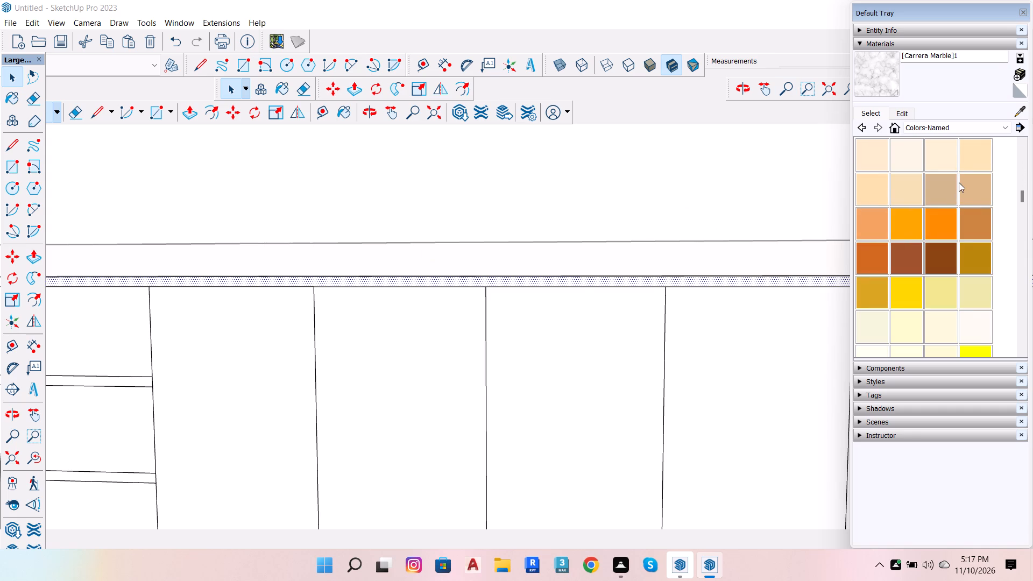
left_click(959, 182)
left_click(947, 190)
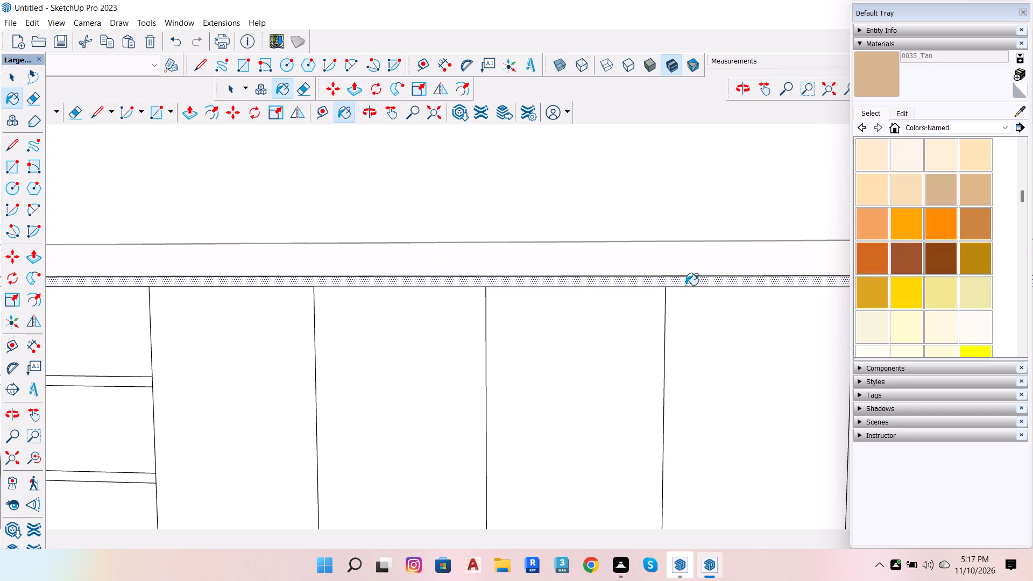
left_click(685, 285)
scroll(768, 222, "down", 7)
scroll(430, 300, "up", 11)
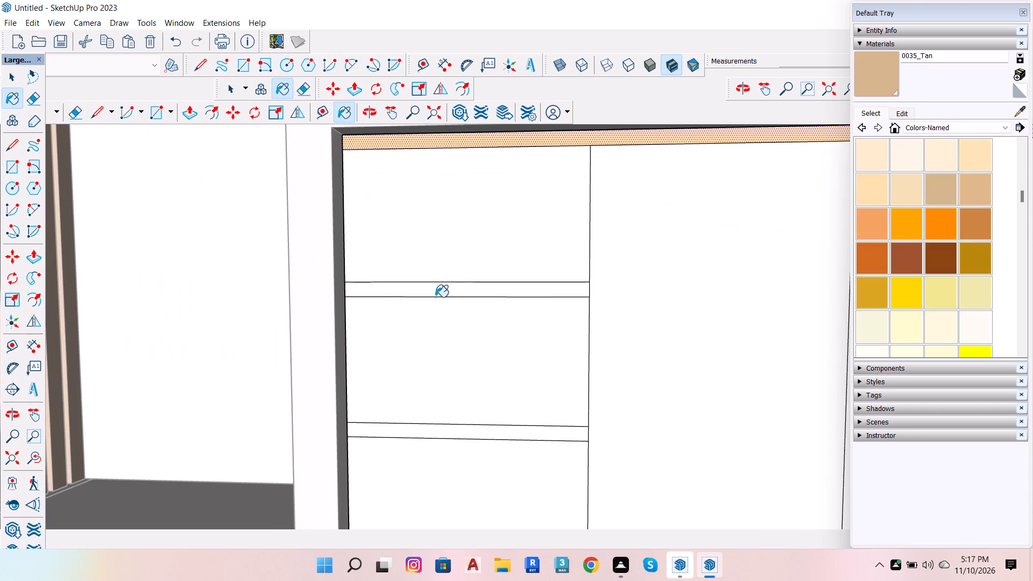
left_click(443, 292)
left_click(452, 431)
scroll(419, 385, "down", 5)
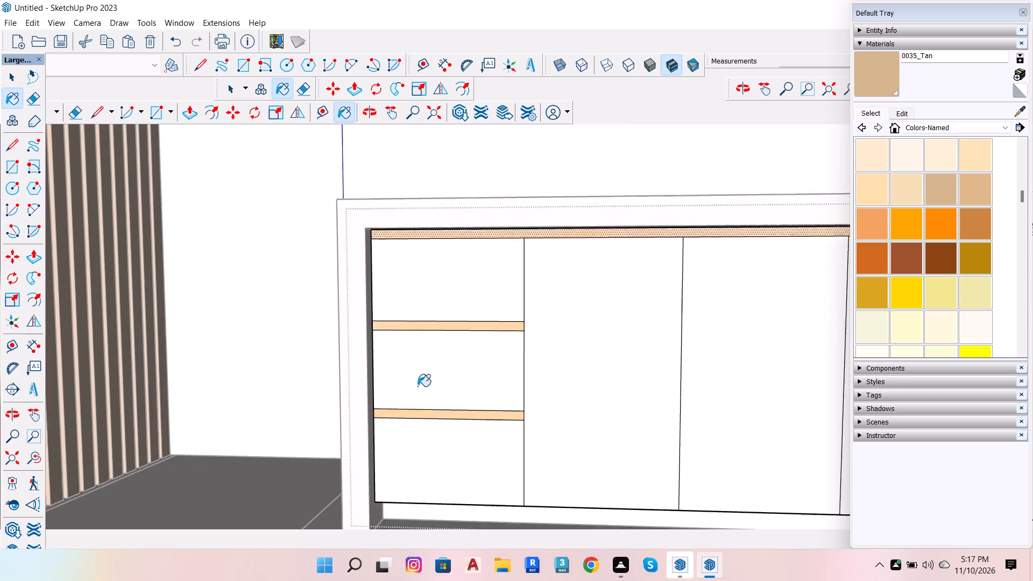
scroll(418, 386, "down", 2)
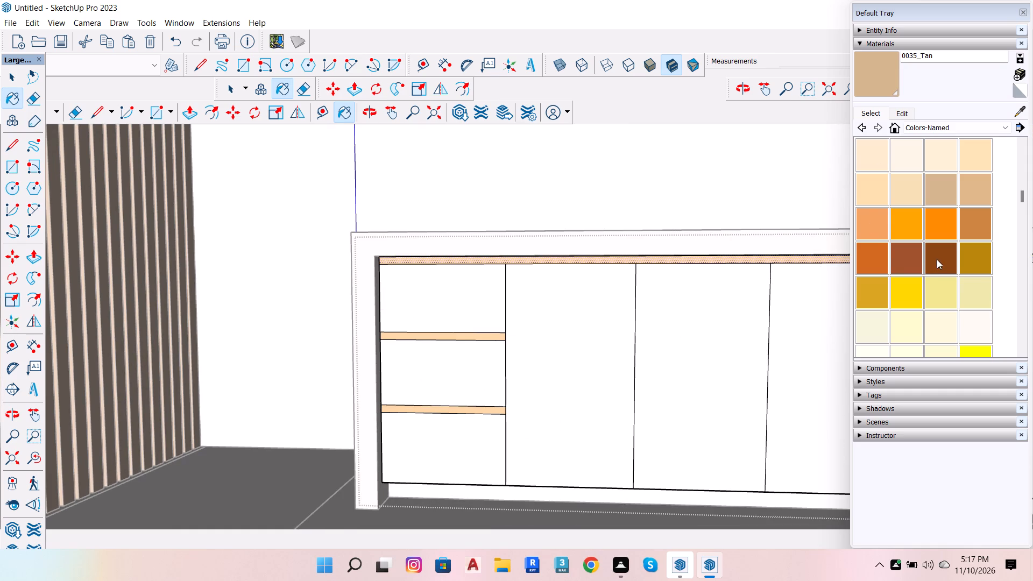
Paint the thin strip under the countertop and both drawer gap strips with 0043_SaddleBrown.
left_click(937, 259)
scroll(640, 280, "up", 5)
left_click(624, 247)
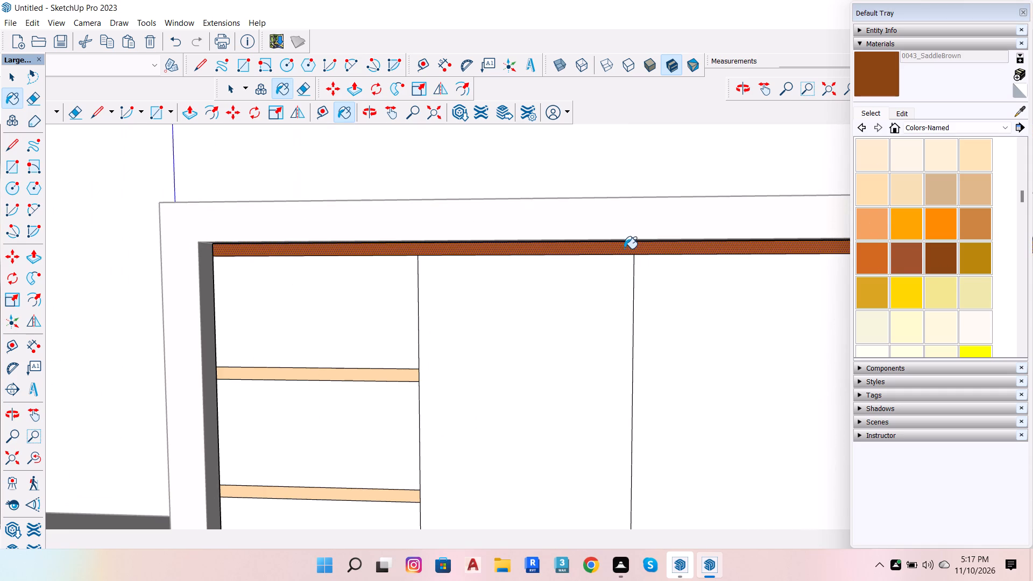
left_click(388, 370)
scroll(437, 313, "down", 7)
scroll(380, 414, "up", 3)
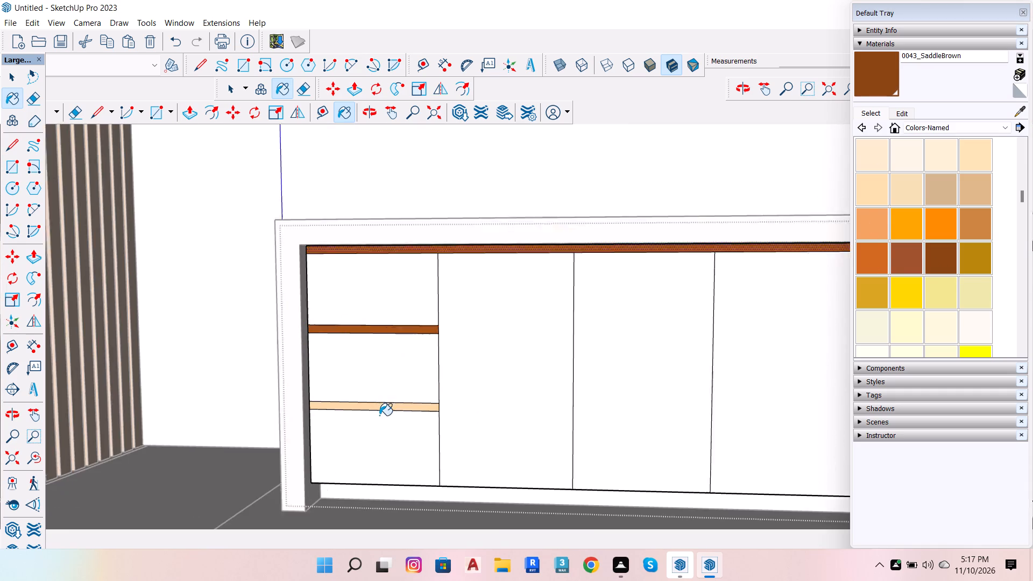
scroll(379, 415, "up", 3)
left_click(381, 407)
scroll(352, 374, "down", 6)
scroll(368, 389, "up", 7)
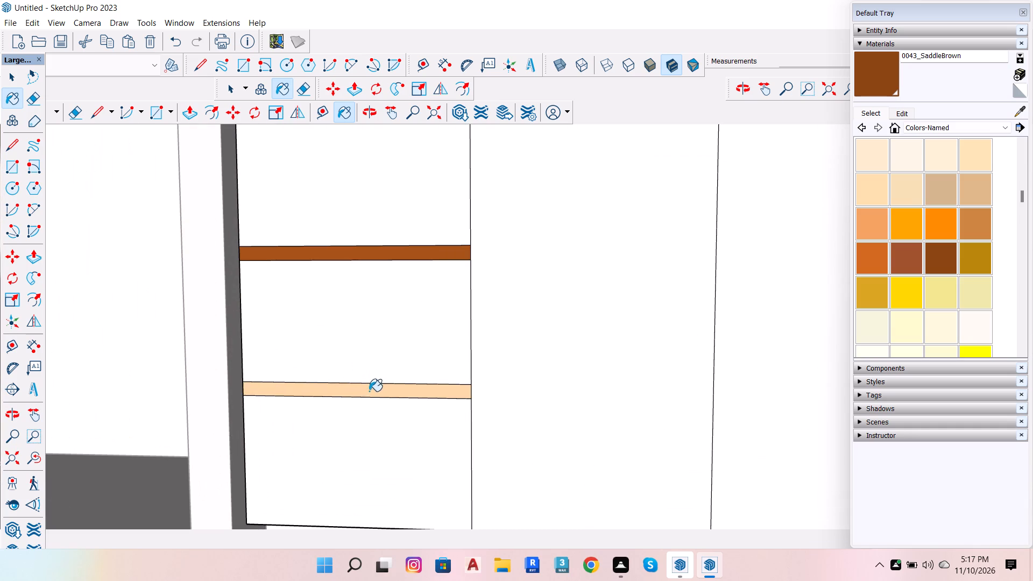
left_click(370, 385)
scroll(376, 378, "down", 13)
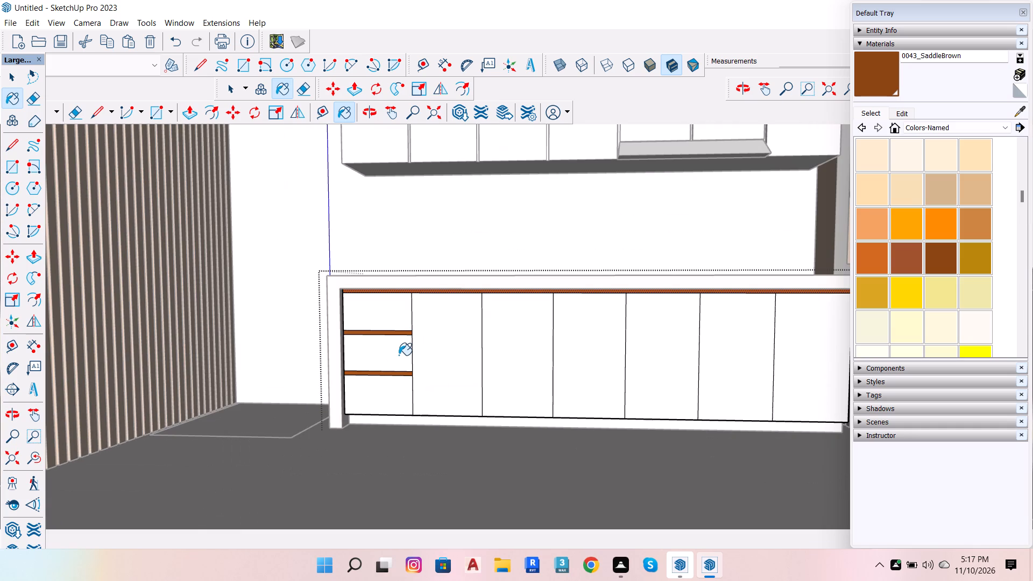
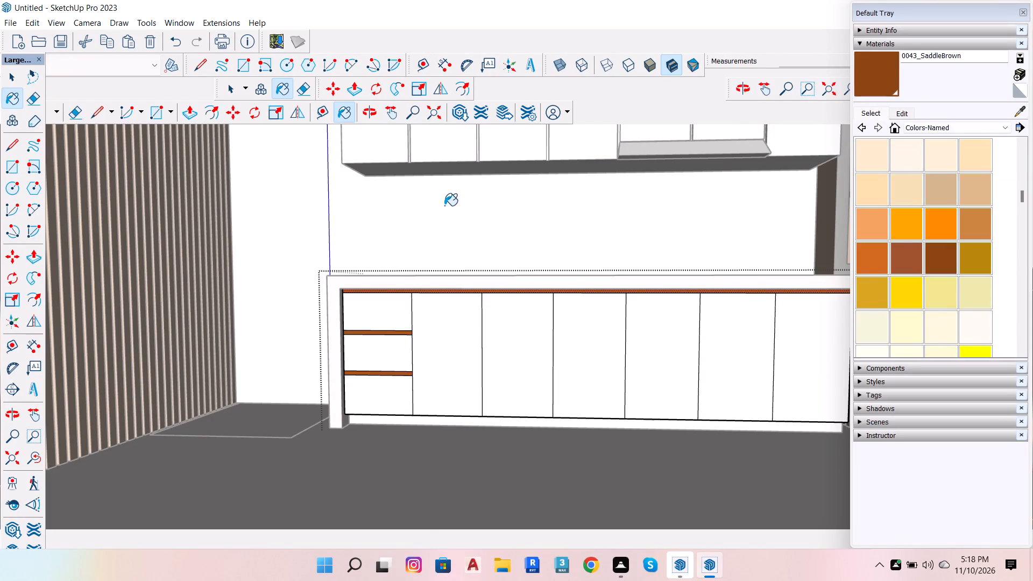
Push/Pull the floor rectangle between the slatted wall and base cabinet upward about 6' 8" into a tall box.
scroll(555, 297, "down", 7)
scroll(332, 121, "up", 5)
key("space")
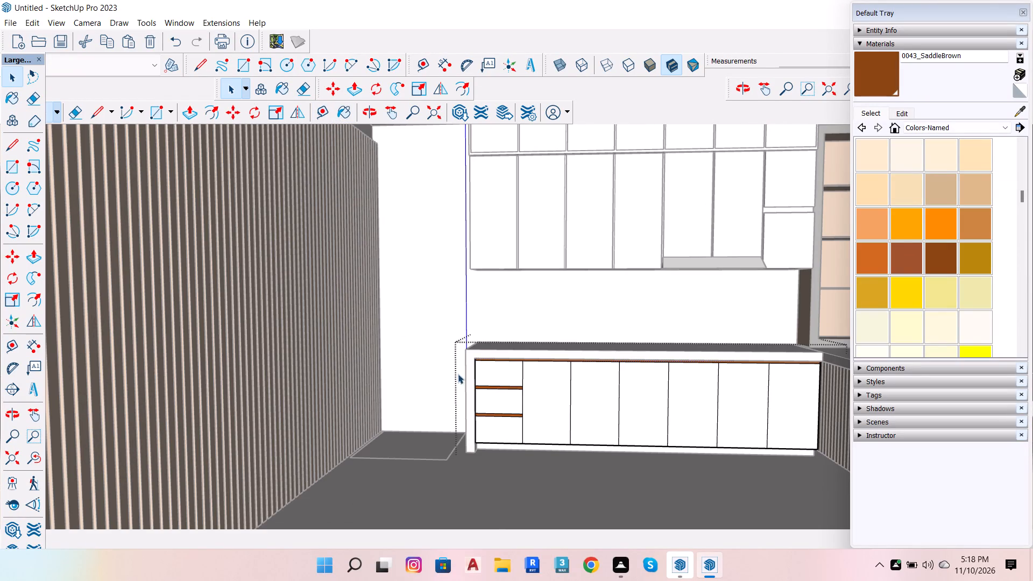
left_click(390, 432)
left_click(425, 442)
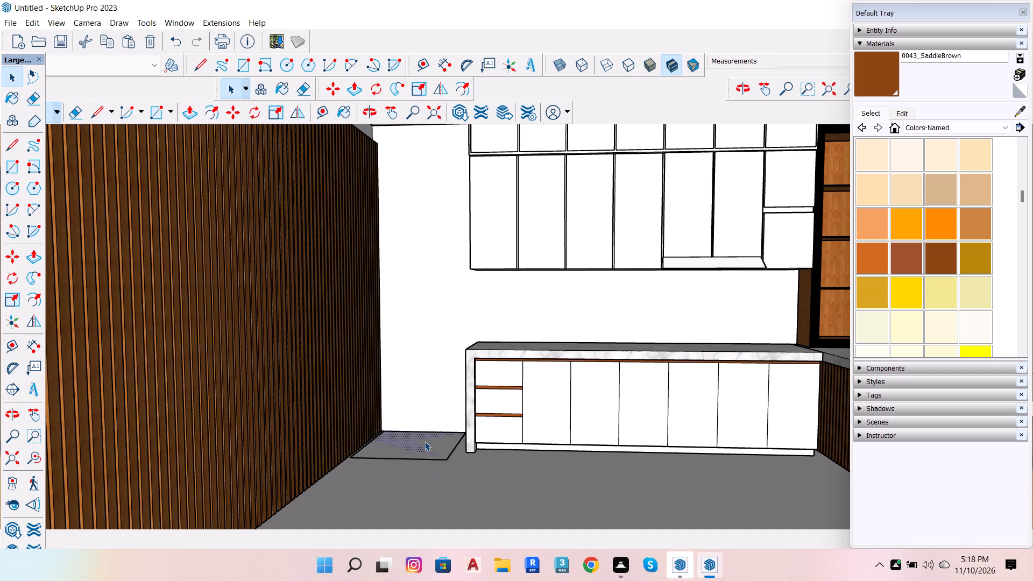
key("p")
left_click(427, 440)
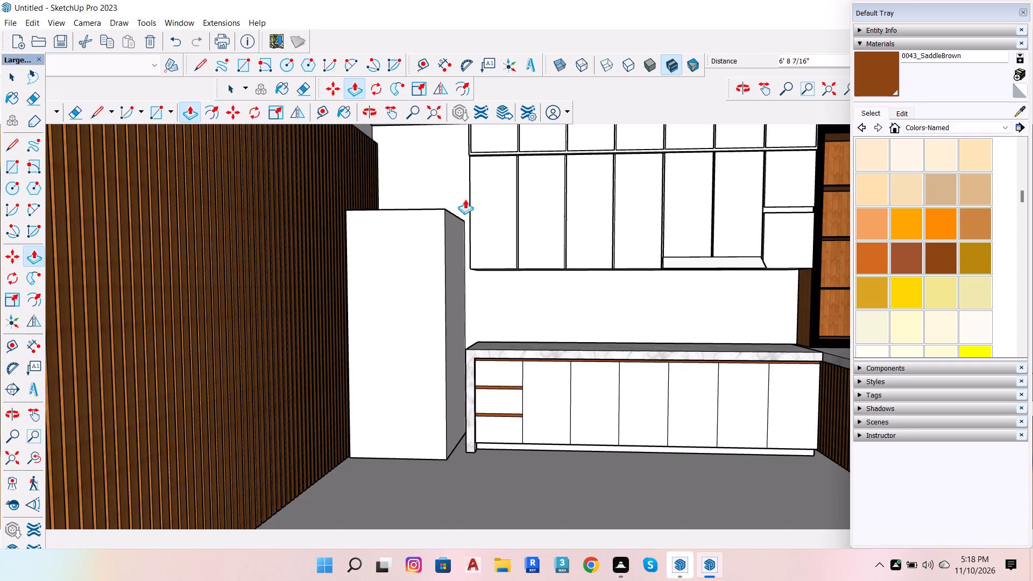
left_click(472, 210)
scroll(550, 385, "down", 6)
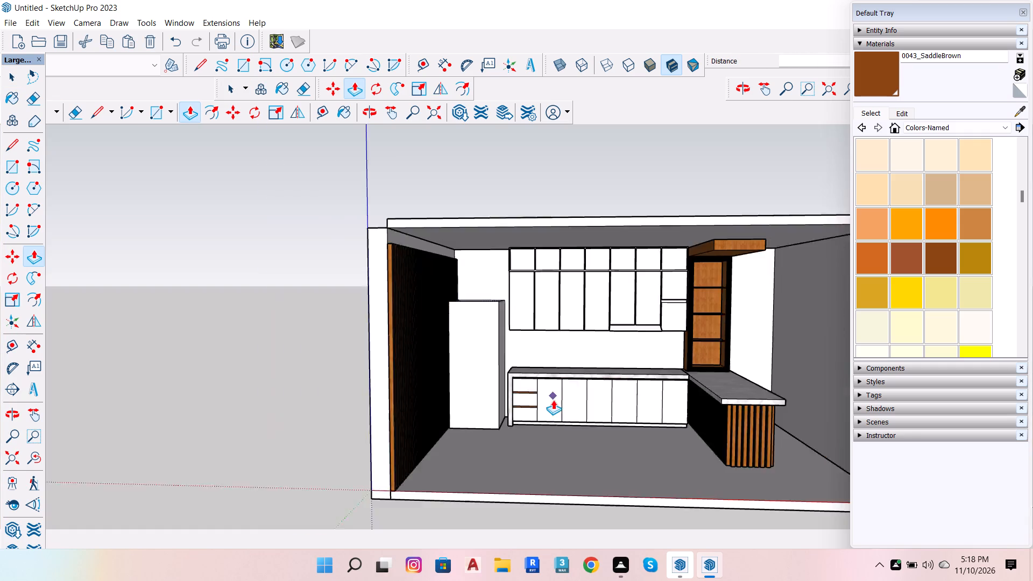
scroll(553, 400, "down", 2)
key("space")
Draw a rectangle about 2' 11" by 2' 10" on the back wall above the tall box, reaching the ceiling.
scroll(516, 265, "up", 6)
scroll(454, 300, "up", 4)
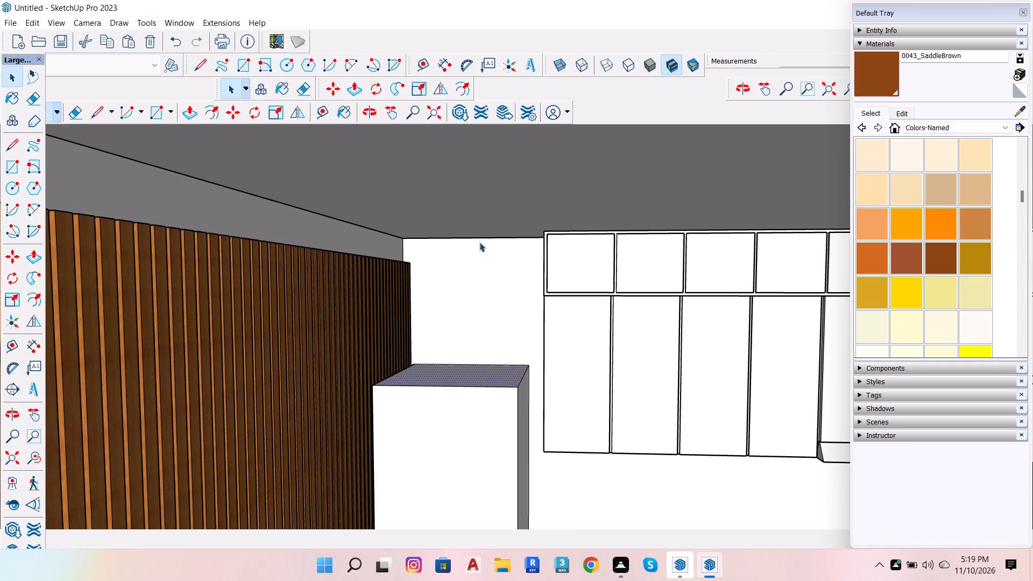
key("r")
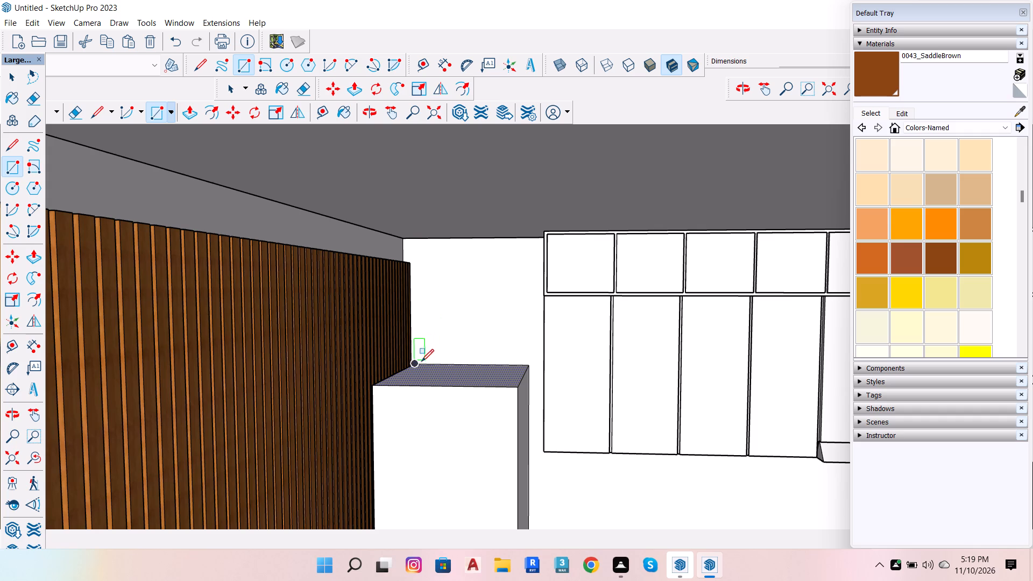
scroll(418, 364, "up", 7)
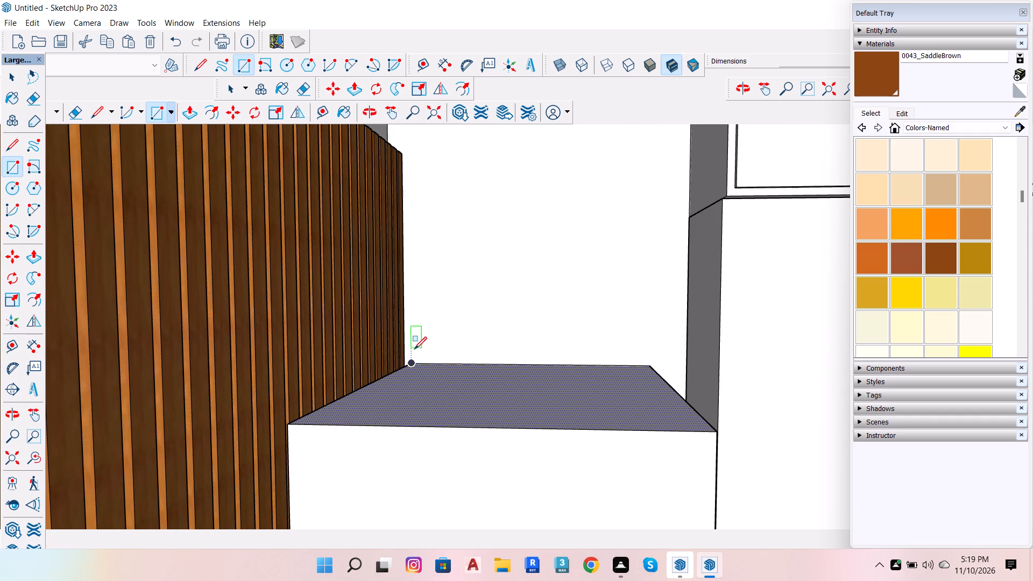
left_click(414, 350)
scroll(518, 332, "down", 12)
scroll(571, 288, "up", 3)
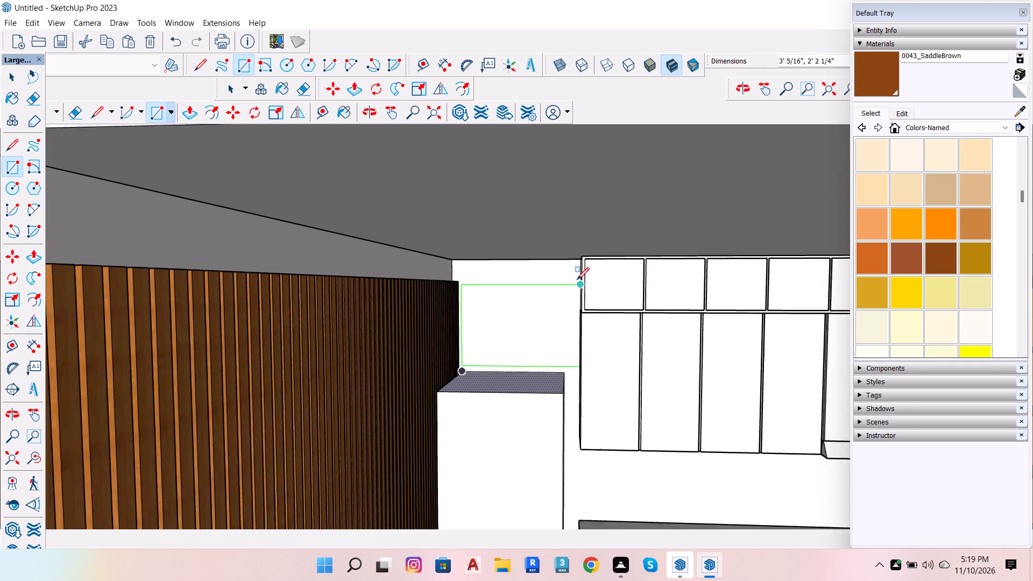
scroll(577, 280, "up", 2)
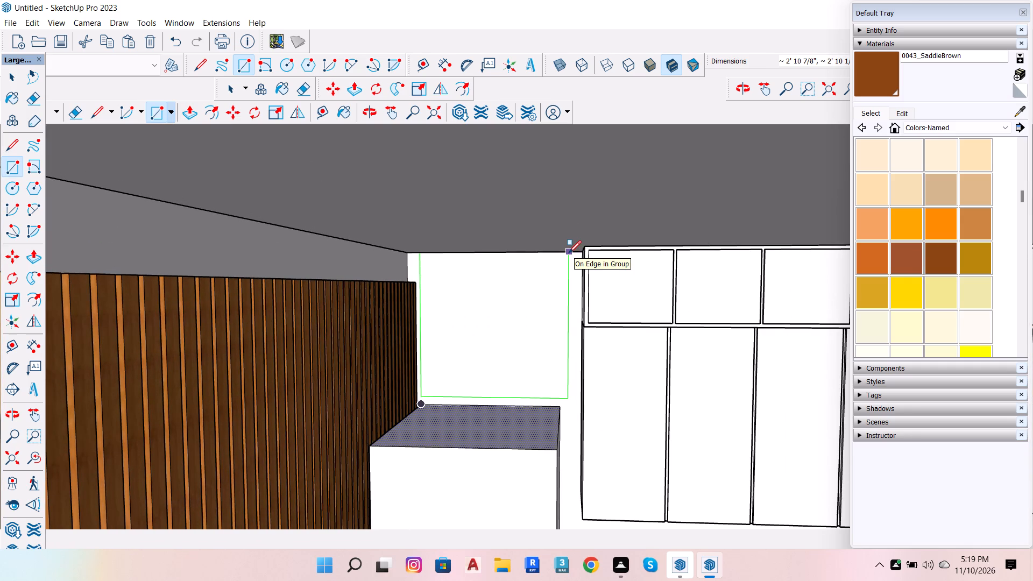
left_click(569, 253)
key("space")
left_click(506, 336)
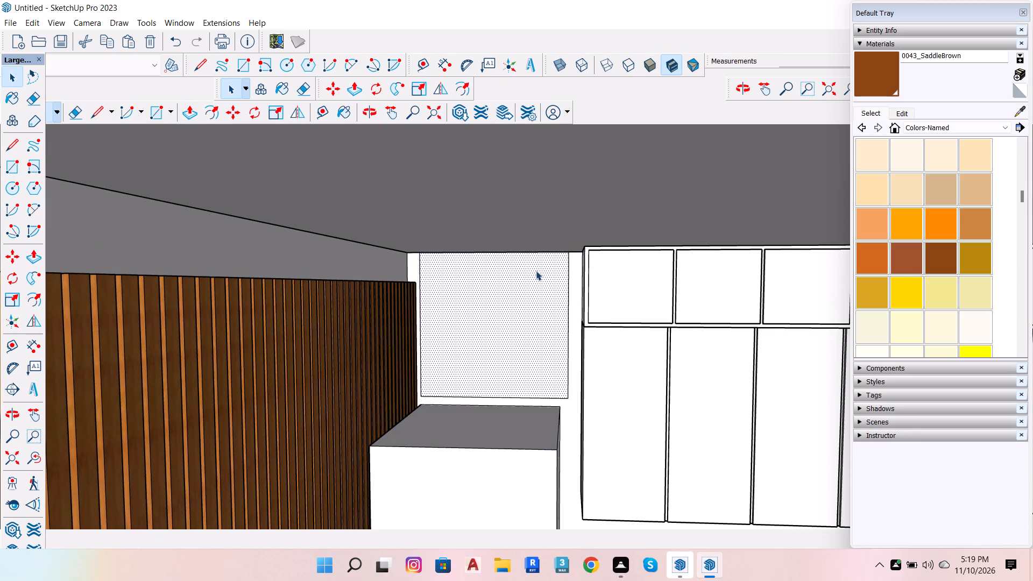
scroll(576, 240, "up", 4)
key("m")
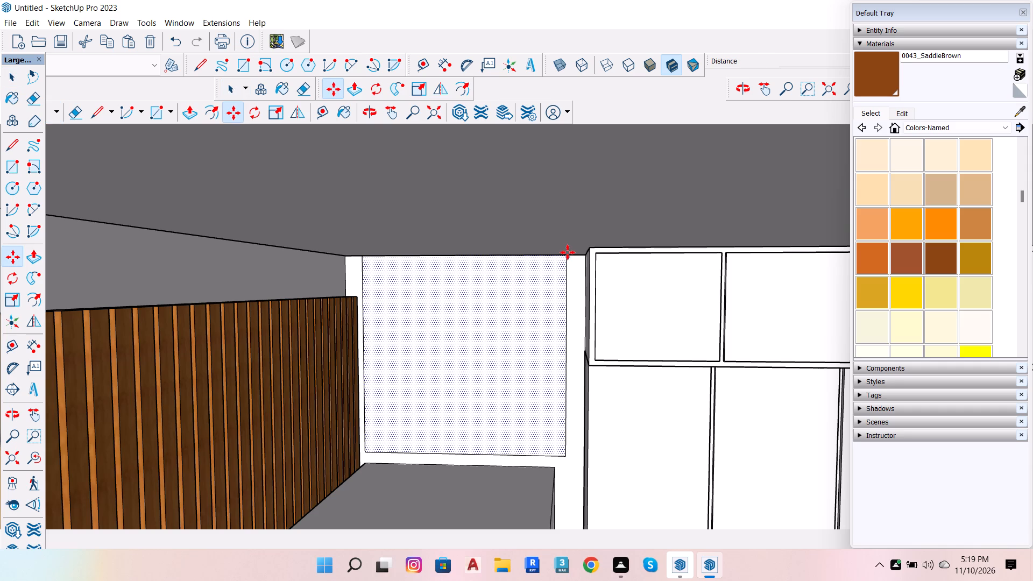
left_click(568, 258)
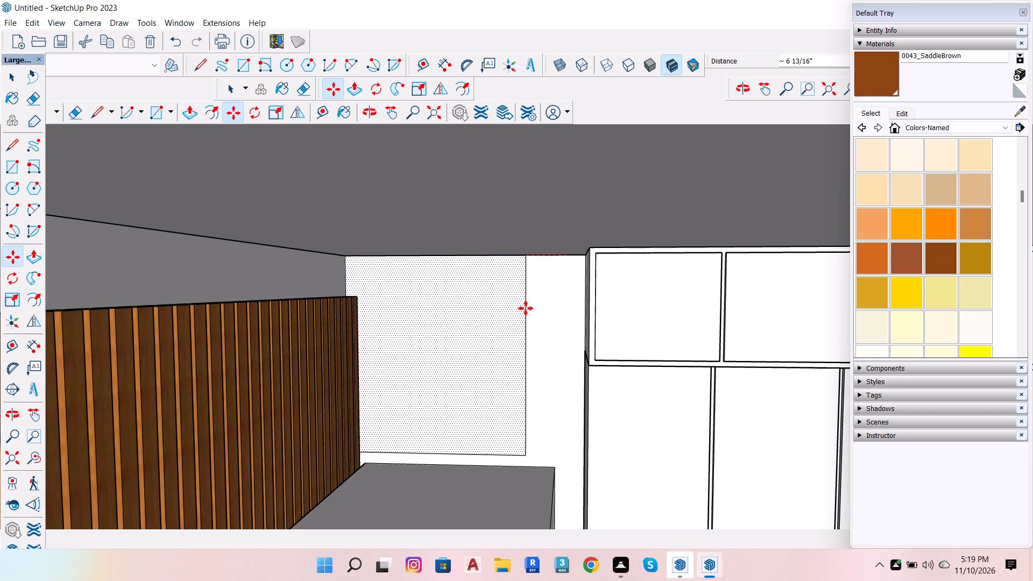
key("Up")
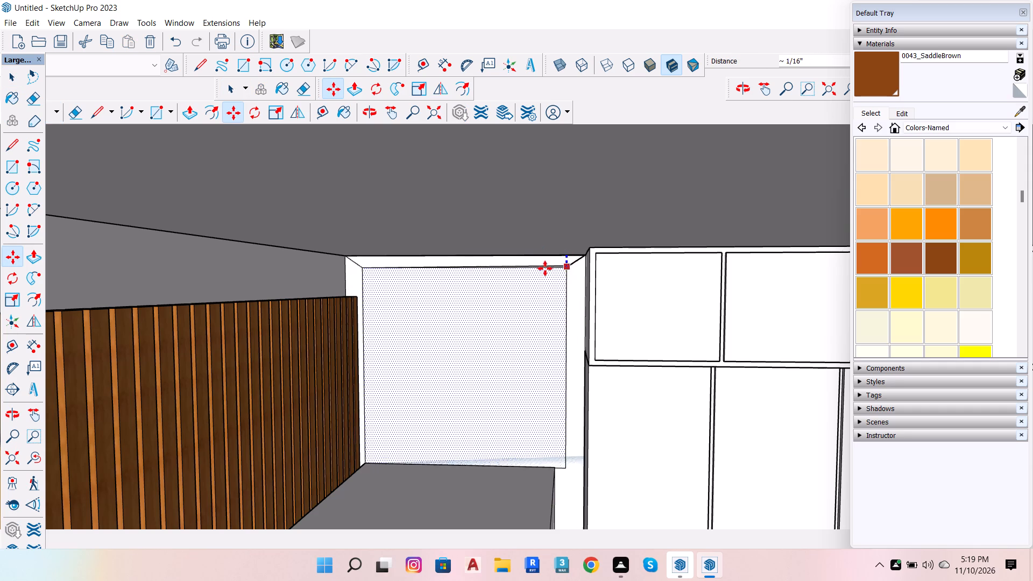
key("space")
Group the wall rectangle's face together with its edges.
double_click(558, 282)
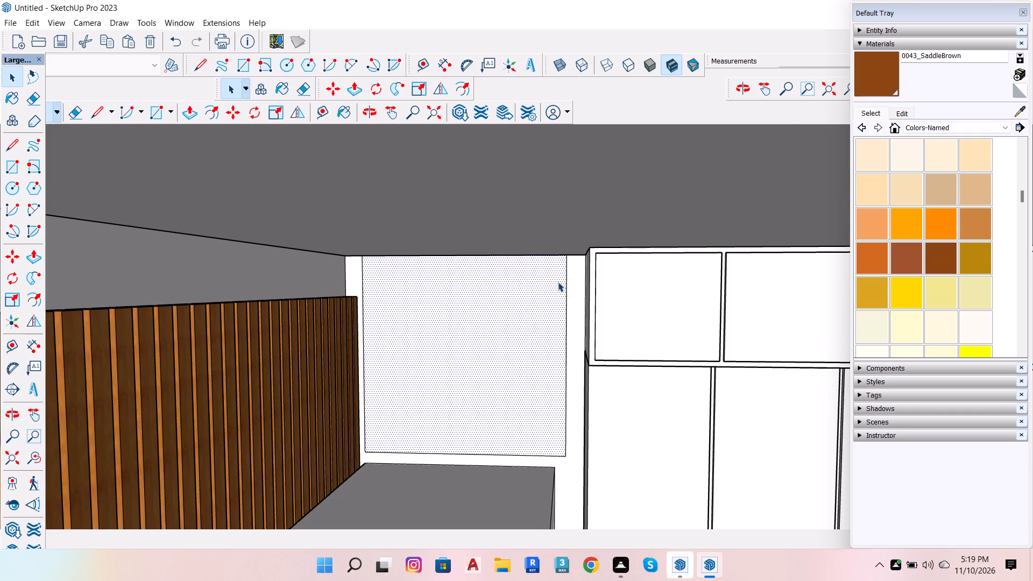
right_click(558, 282)
left_click(627, 101)
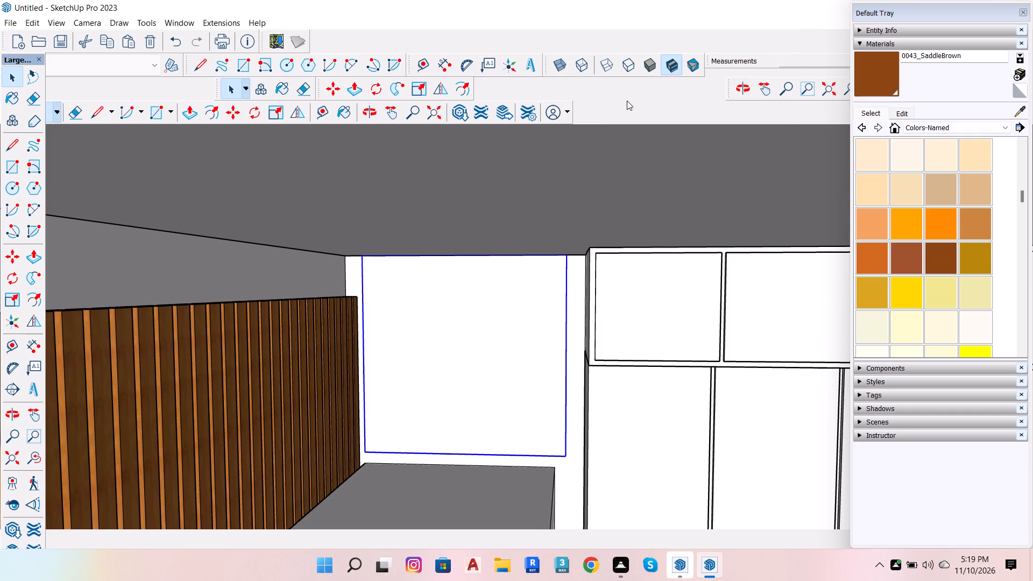
Move the grouped wall rectangle 1" down from the ceiling.
left_click(516, 296)
key("m")
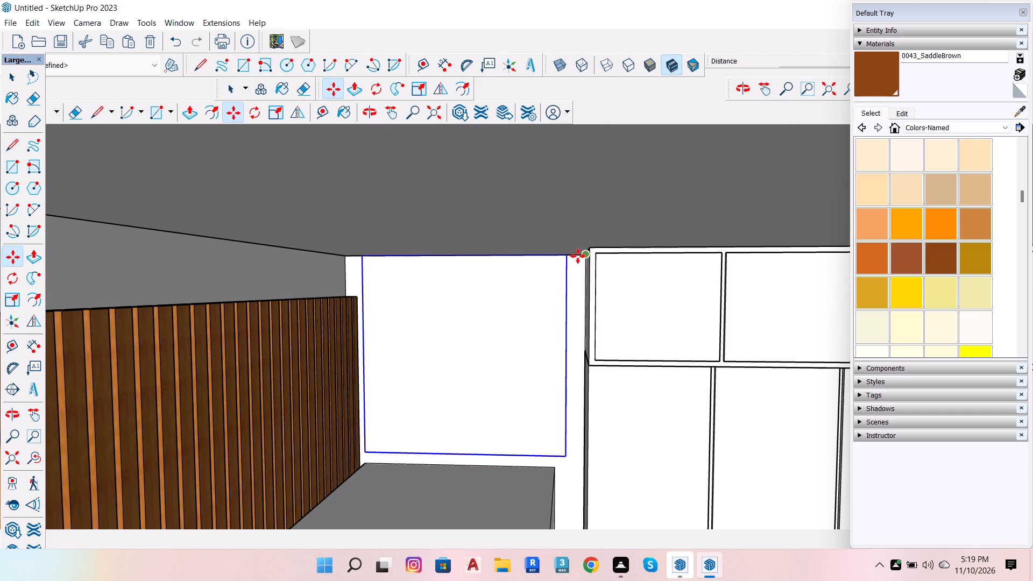
left_click(569, 256)
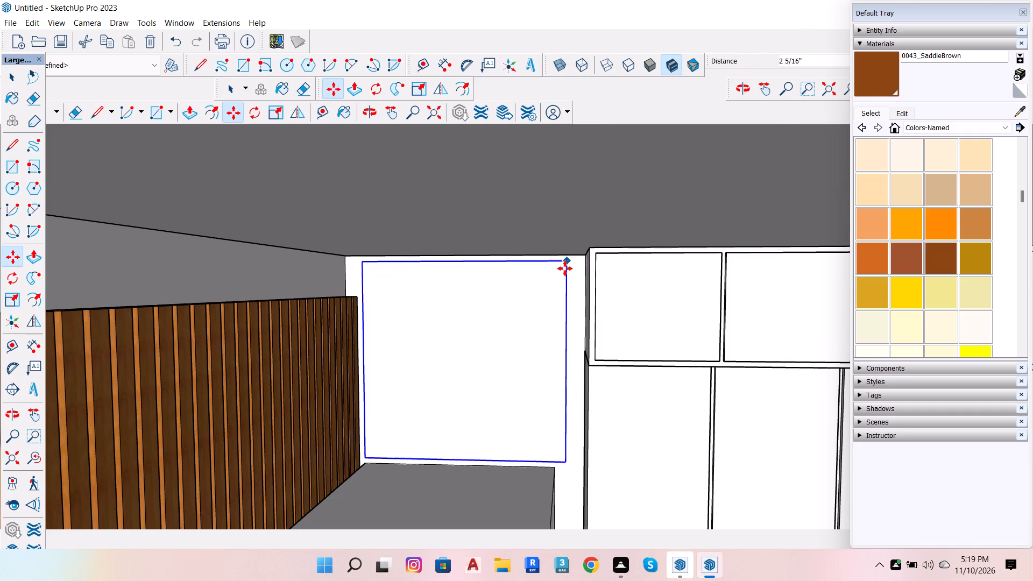
left_click(563, 265)
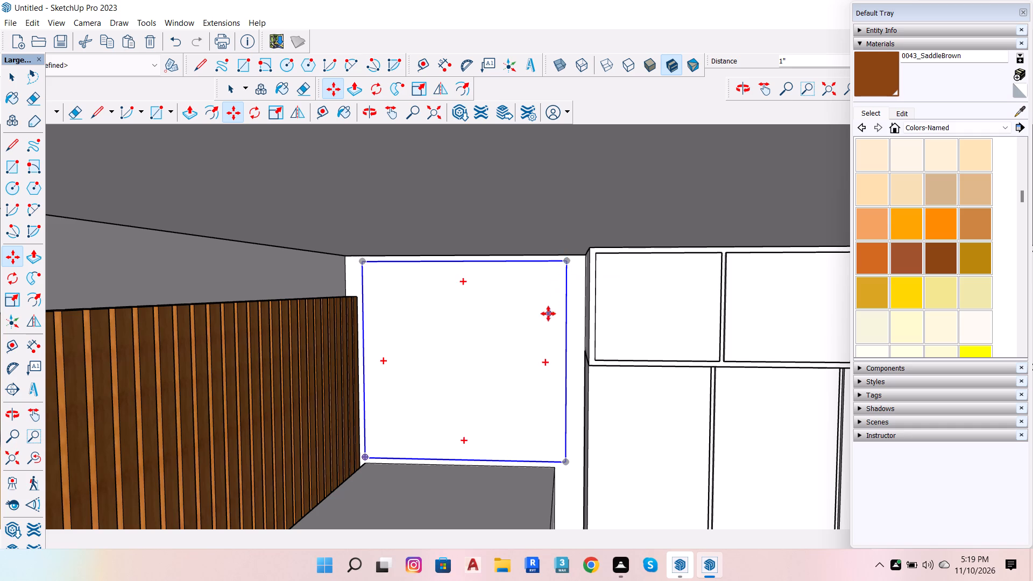
key("space")
Inside the rectangle's group, Push/Pull its face out from the wall about 1' 9" to form an overhead box.
left_click(543, 314)
left_click(543, 315)
left_click(543, 315)
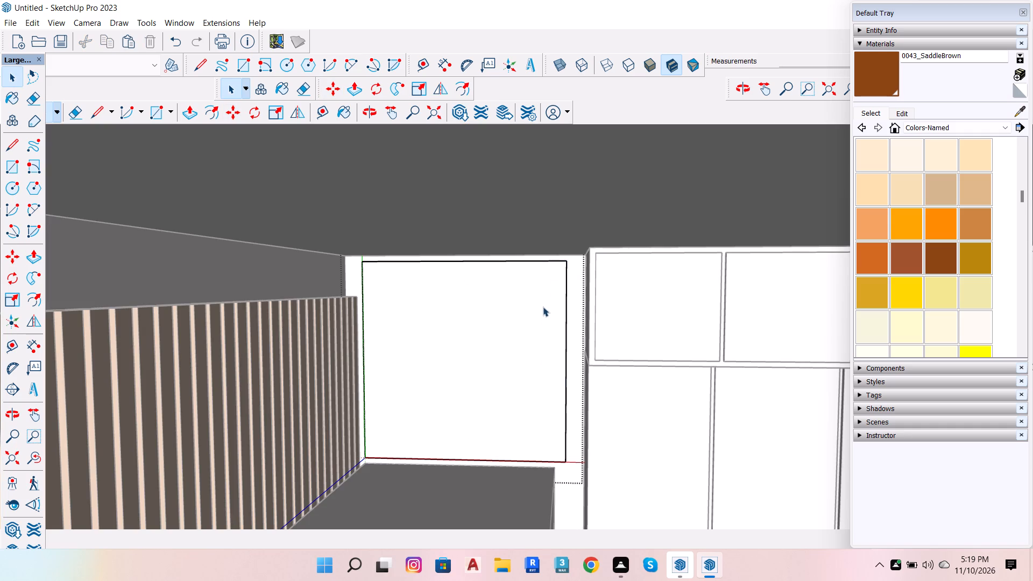
left_click(543, 307)
key("p")
left_click(543, 307)
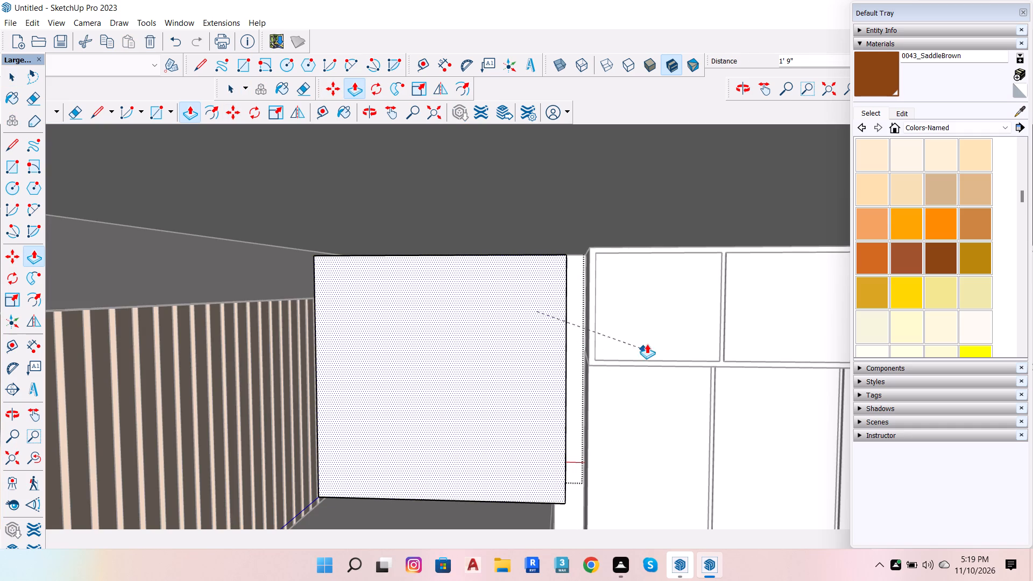
left_click(599, 321)
scroll(482, 444, "down", 6)
key("space")
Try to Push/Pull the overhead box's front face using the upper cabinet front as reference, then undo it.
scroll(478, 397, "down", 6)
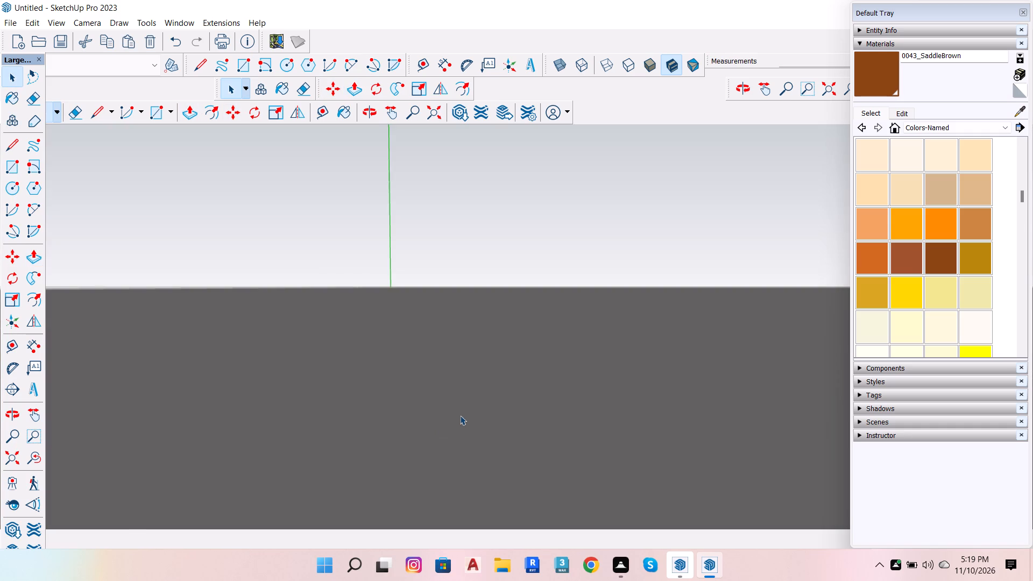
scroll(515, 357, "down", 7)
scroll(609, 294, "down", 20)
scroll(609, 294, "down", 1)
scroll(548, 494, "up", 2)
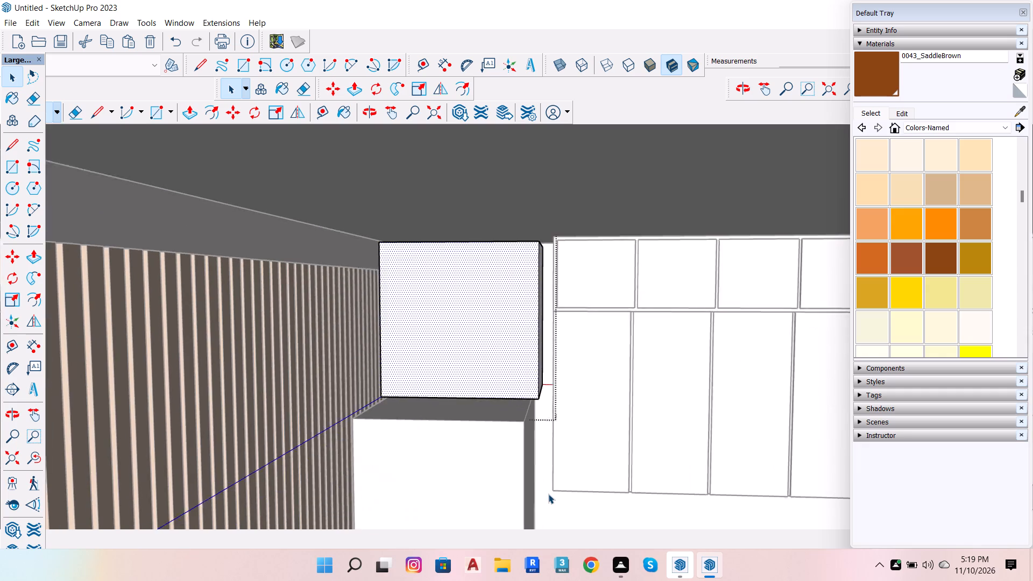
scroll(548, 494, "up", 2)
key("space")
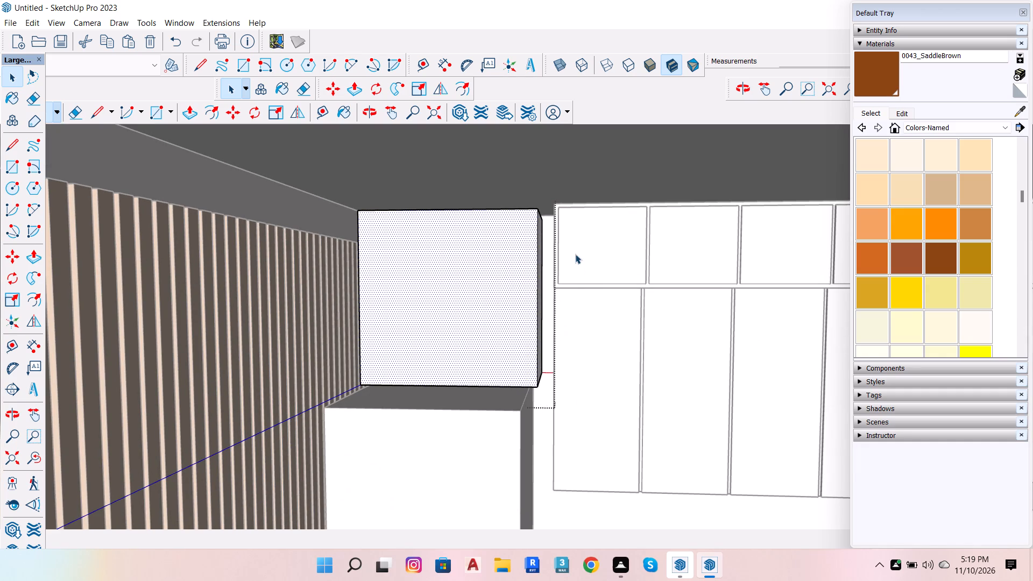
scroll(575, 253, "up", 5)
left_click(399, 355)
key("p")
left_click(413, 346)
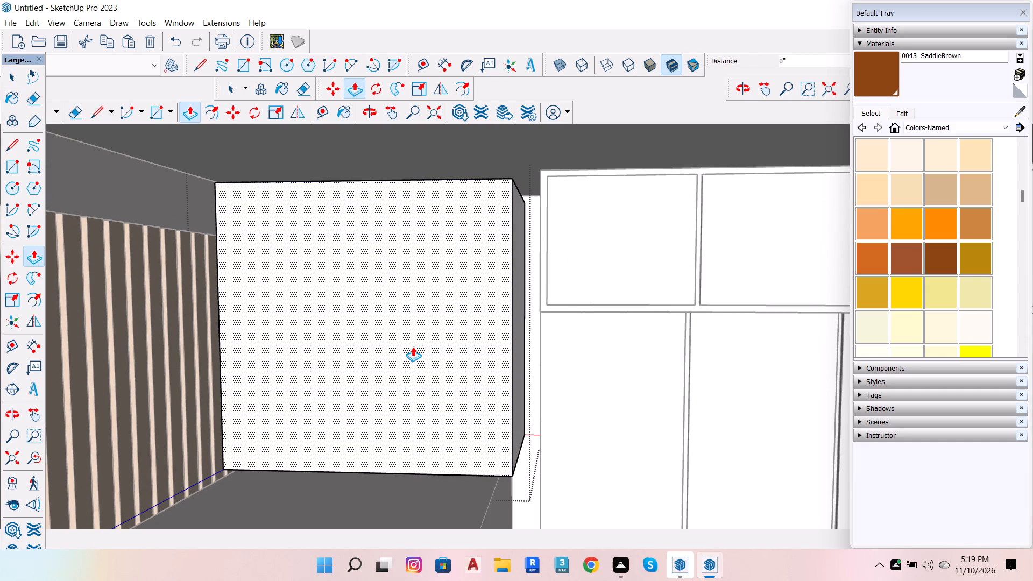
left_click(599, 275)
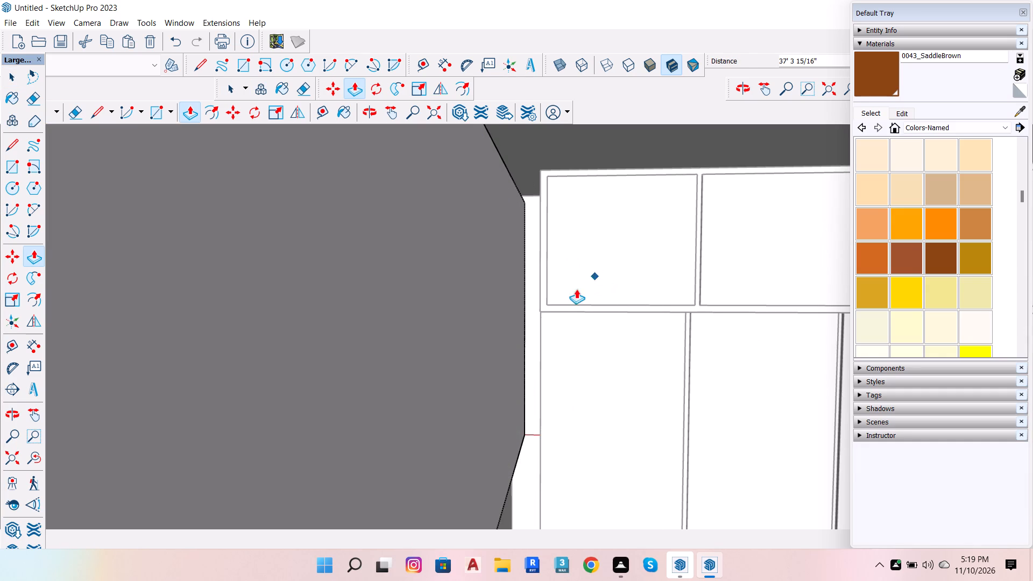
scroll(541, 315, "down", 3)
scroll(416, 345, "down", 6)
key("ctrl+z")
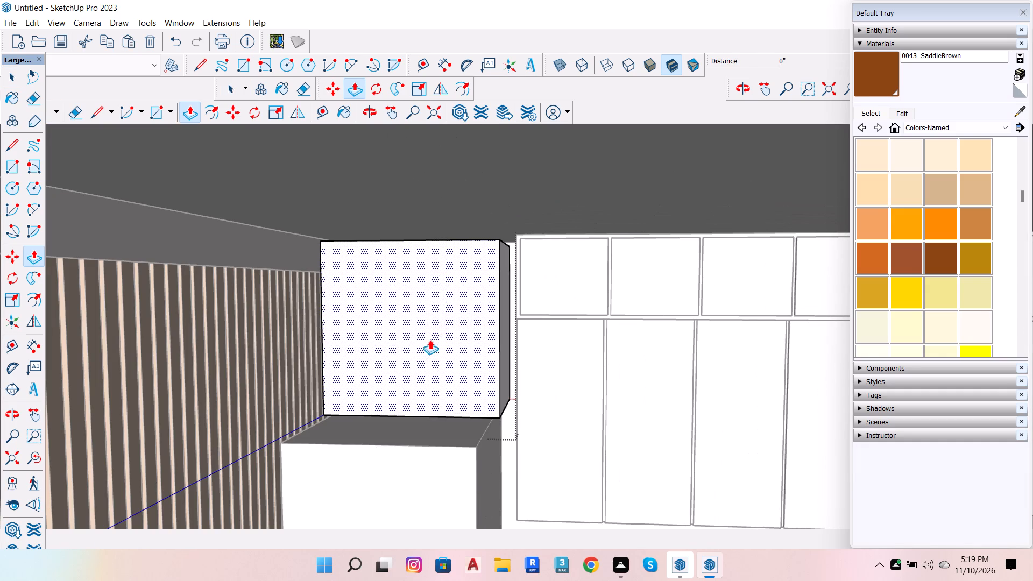
Push the overhead box's front face back toward the wall about 2 3/8".
left_click(441, 329)
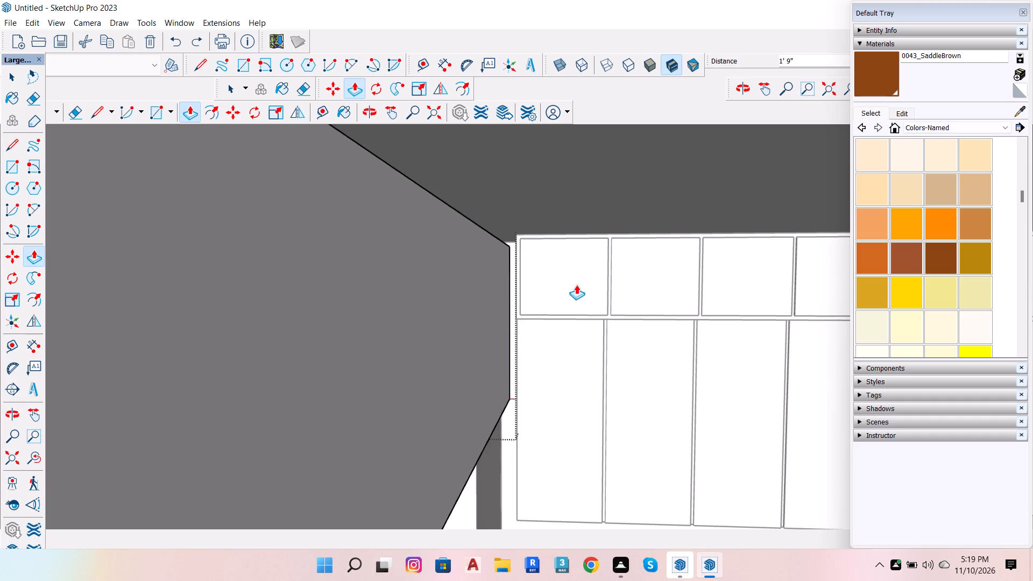
left_click(526, 360)
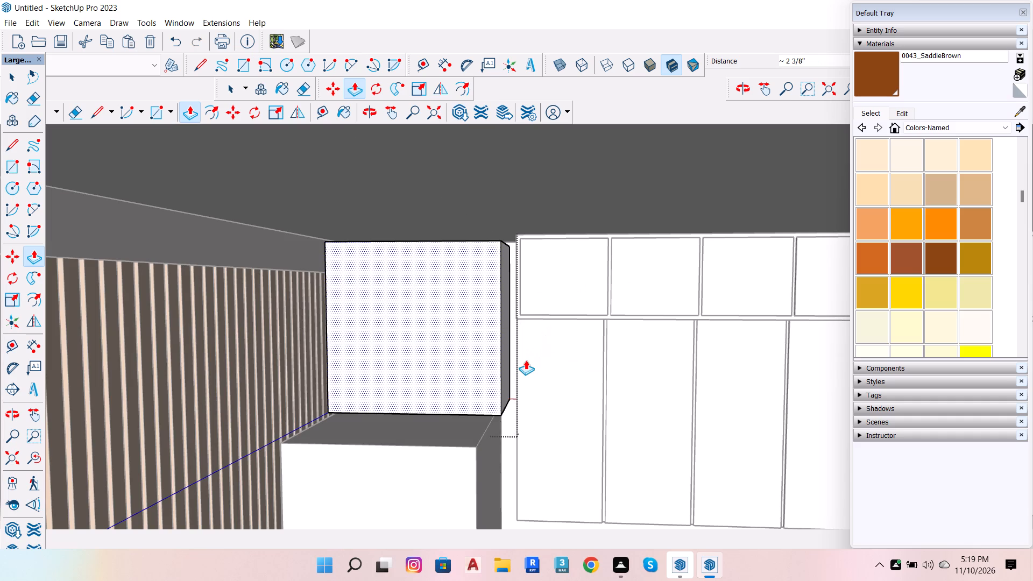
scroll(513, 372, "down", 5)
key("space")
Paint the overhead box's exposed side face with Wood Bamboo from the Wood material collection.
scroll(496, 372, "down", 4)
scroll(489, 382, "up", 5)
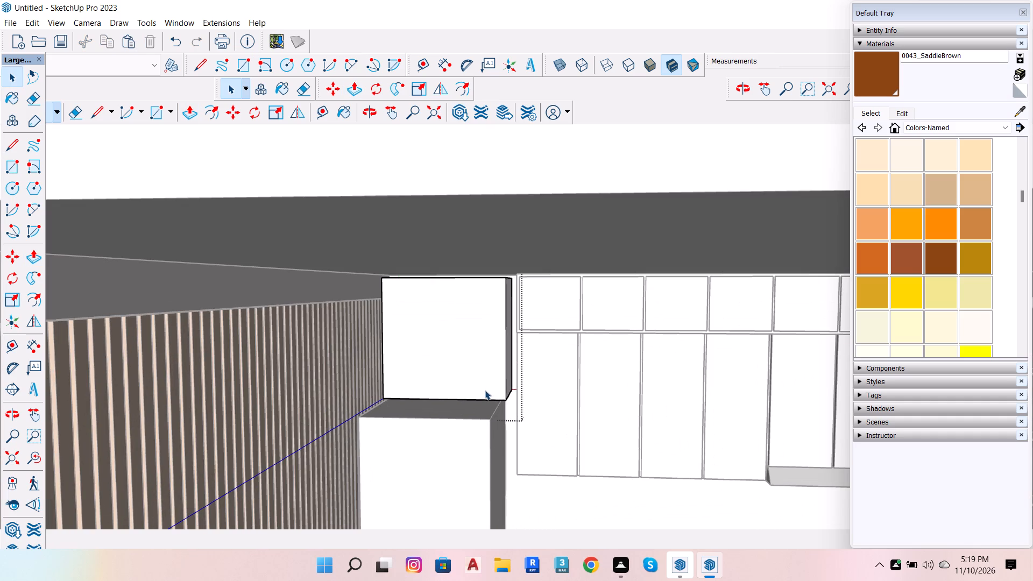
scroll(522, 362, "up", 6)
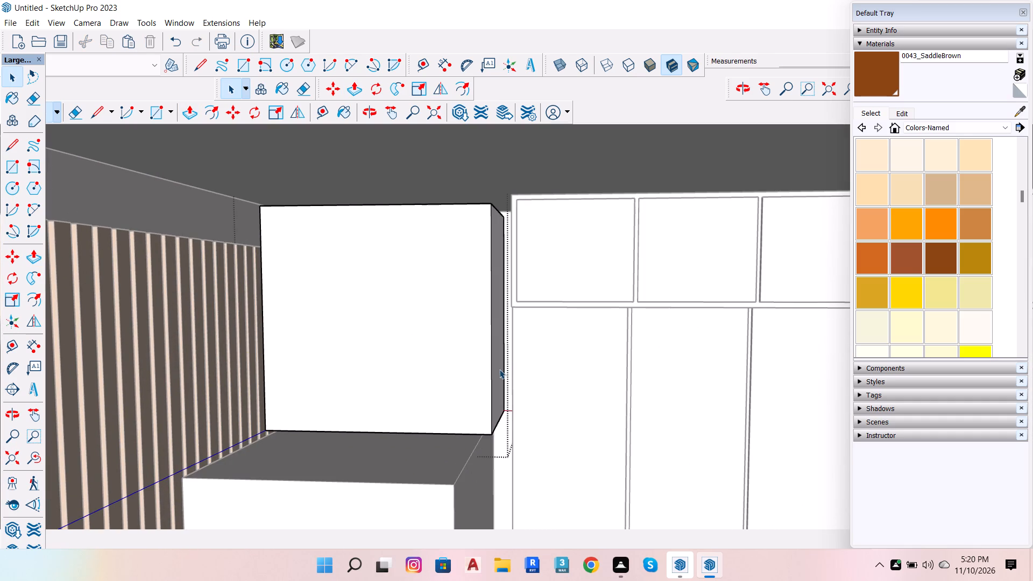
left_click(499, 369)
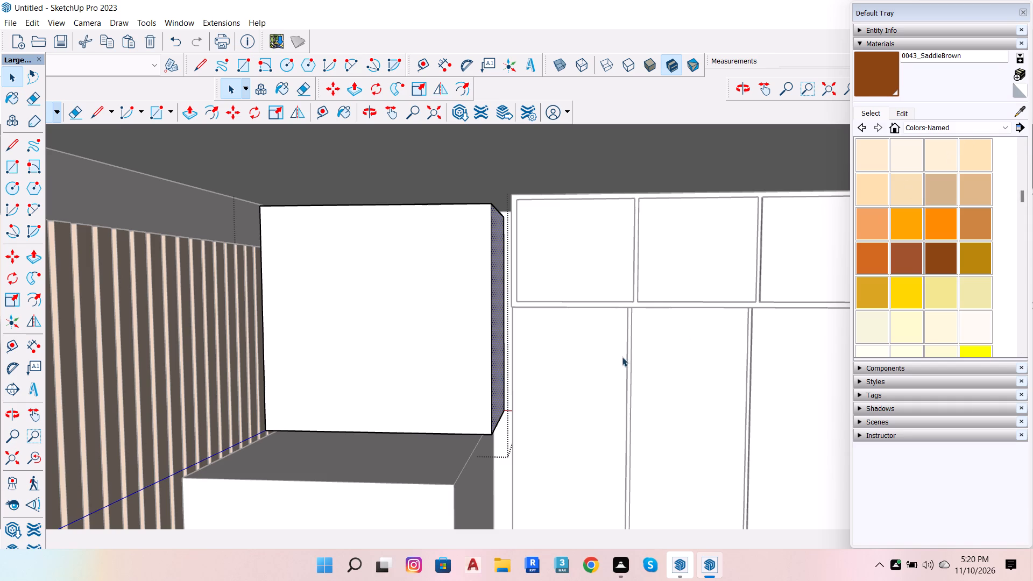
double_click(500, 341)
left_click(497, 342)
triple_click(443, 365)
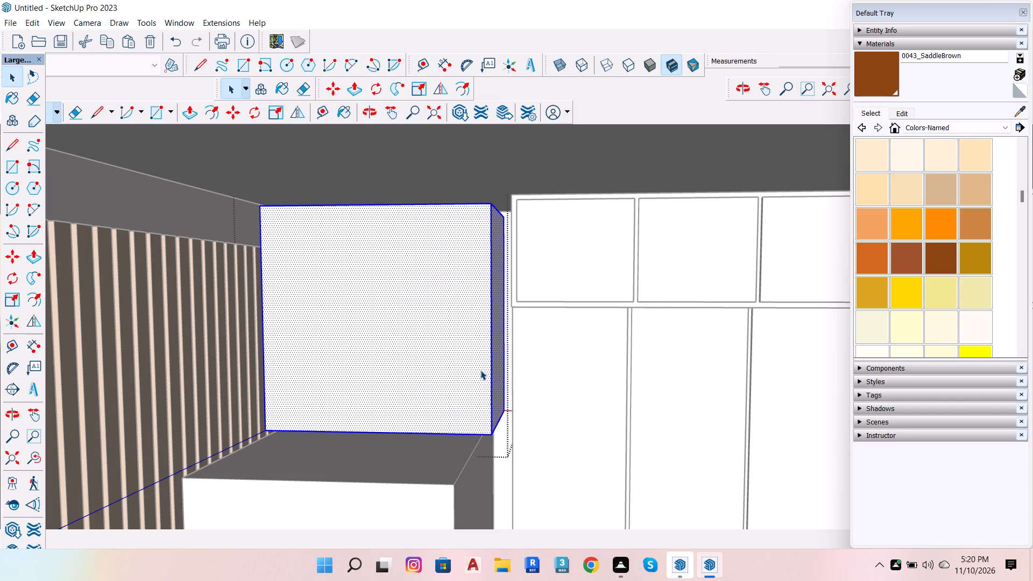
left_click(470, 372, "shift")
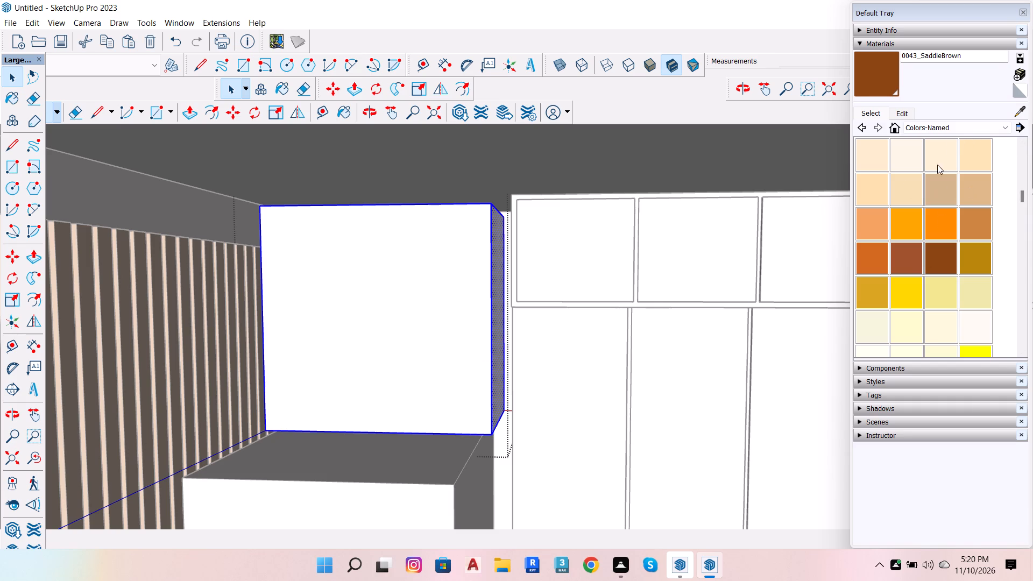
left_click(949, 129)
scroll(878, 250, "down", 6)
scroll(956, 200, "down", 13)
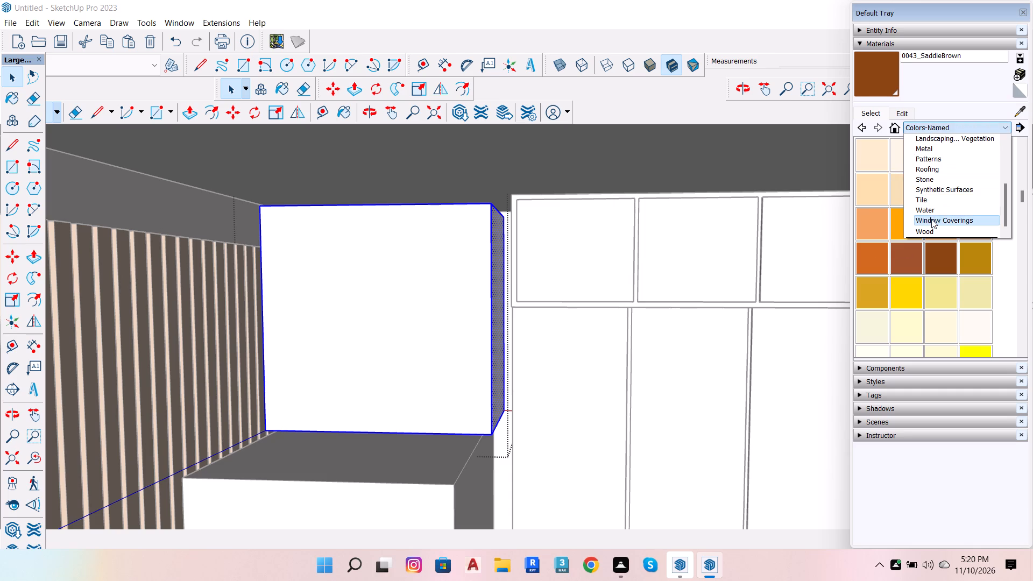
left_click(929, 230)
left_click(871, 158)
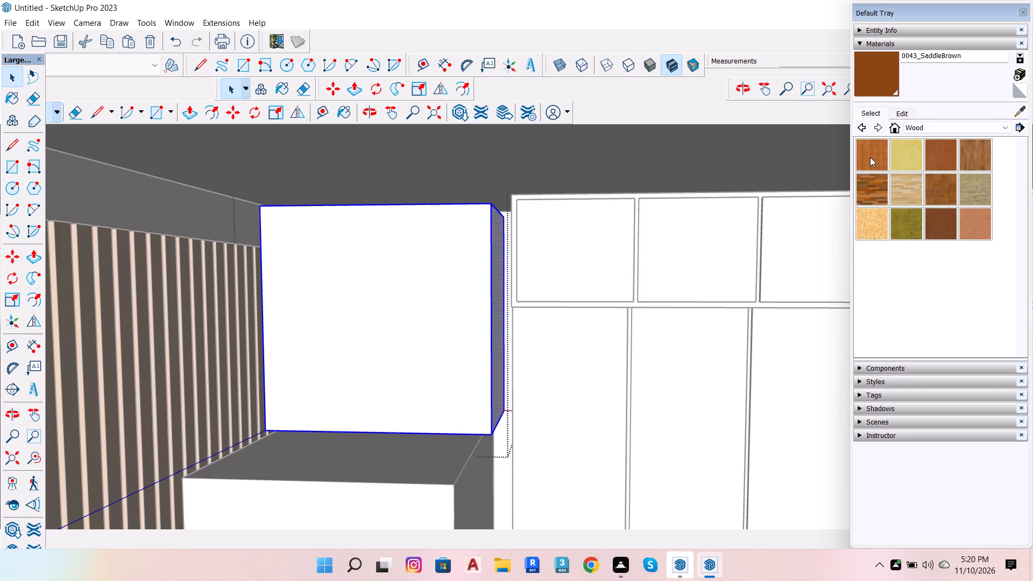
left_click(494, 322)
key("space")
scroll(543, 360, "down", 5)
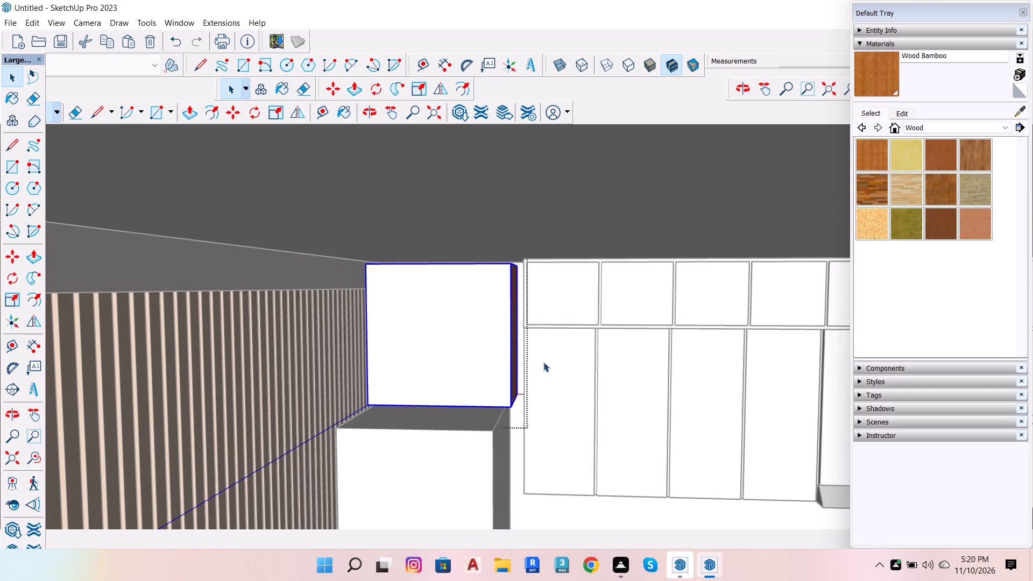
Inside the walls' group, Push/Pull the top face up 4" to be flush with the ceiling slab's top.
scroll(452, 361, "up", 5)
double_click(451, 361)
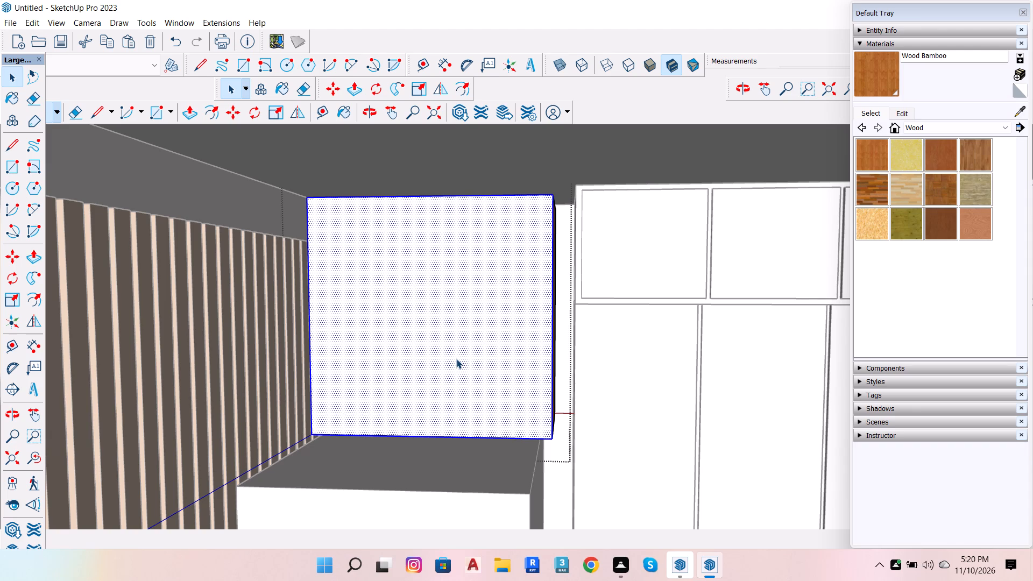
scroll(542, 492, "down", 13)
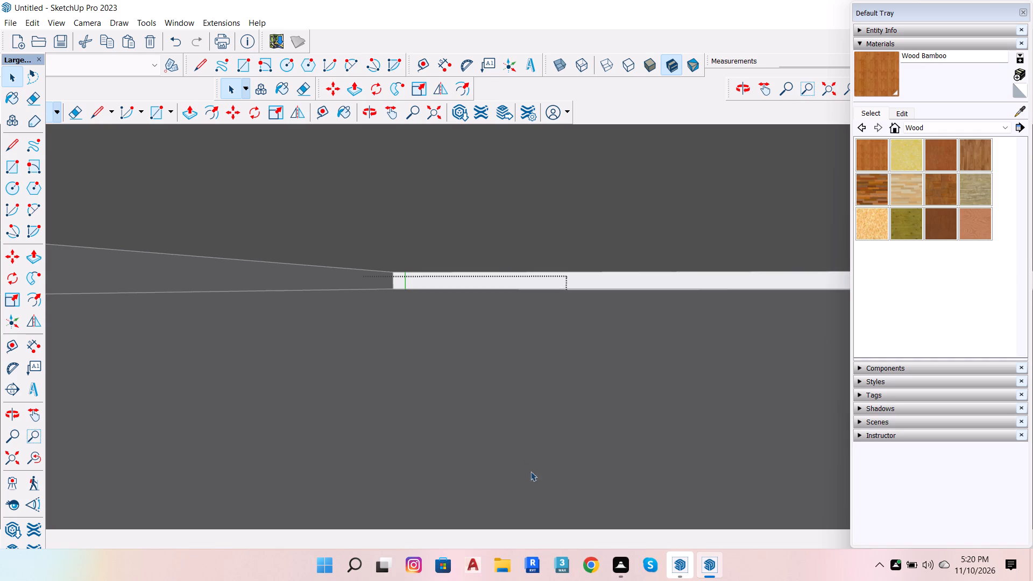
scroll(502, 386, "down", 20)
scroll(525, 371, "down", 9)
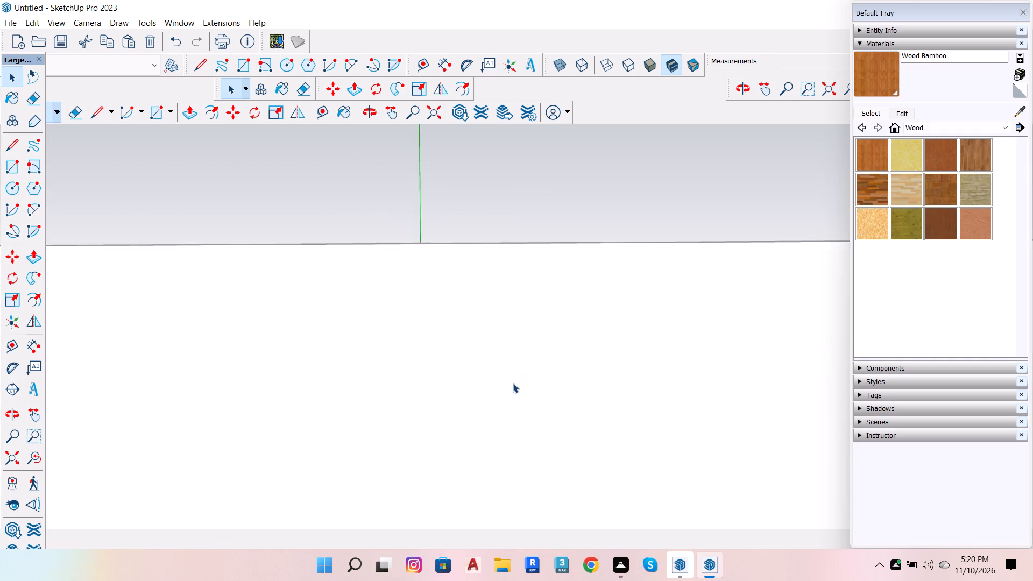
scroll(513, 383, "down", 12)
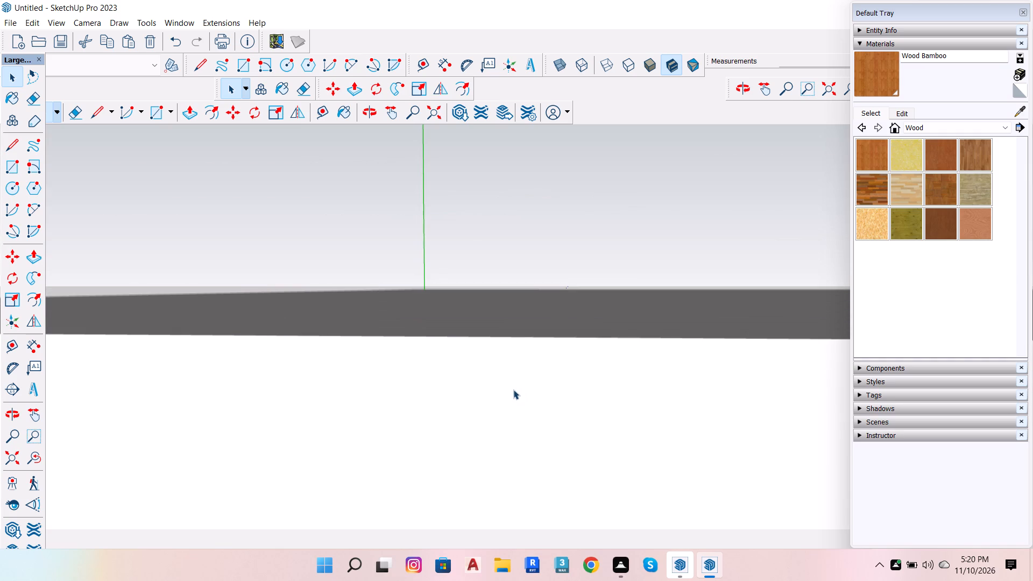
scroll(483, 419, "down", 6)
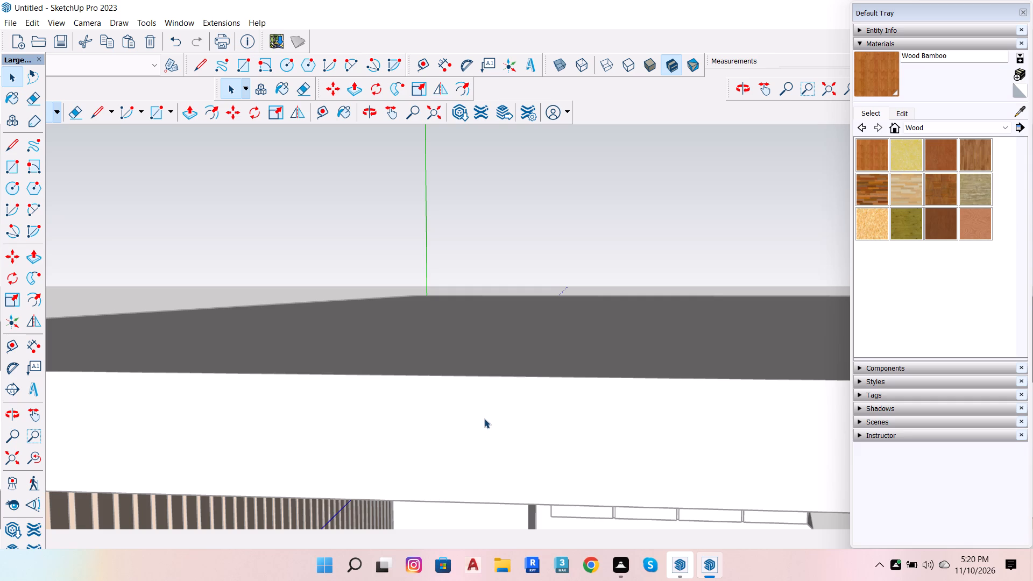
scroll(463, 430, "down", 6)
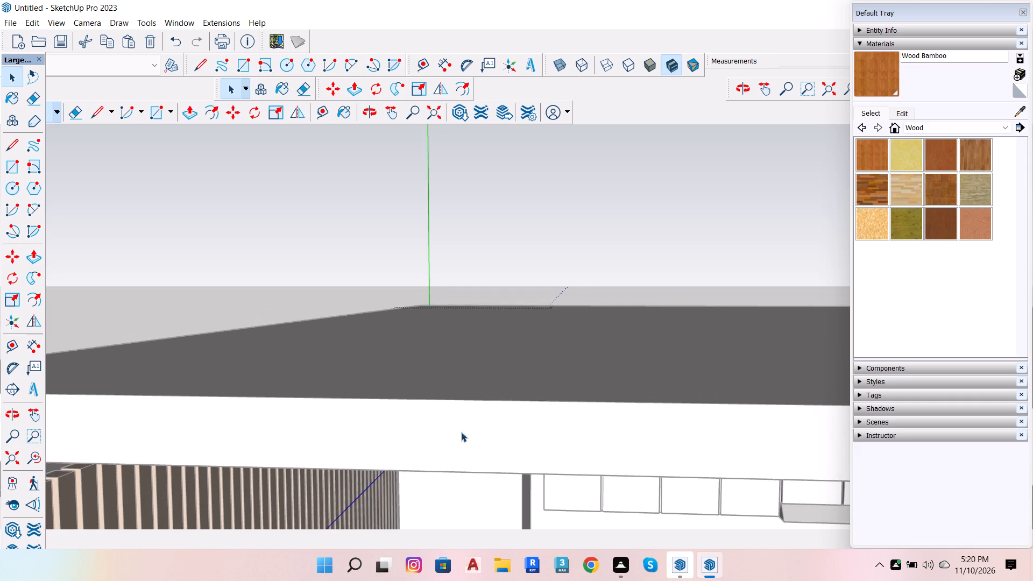
scroll(461, 432, "down", 20)
scroll(456, 435, "down", 13)
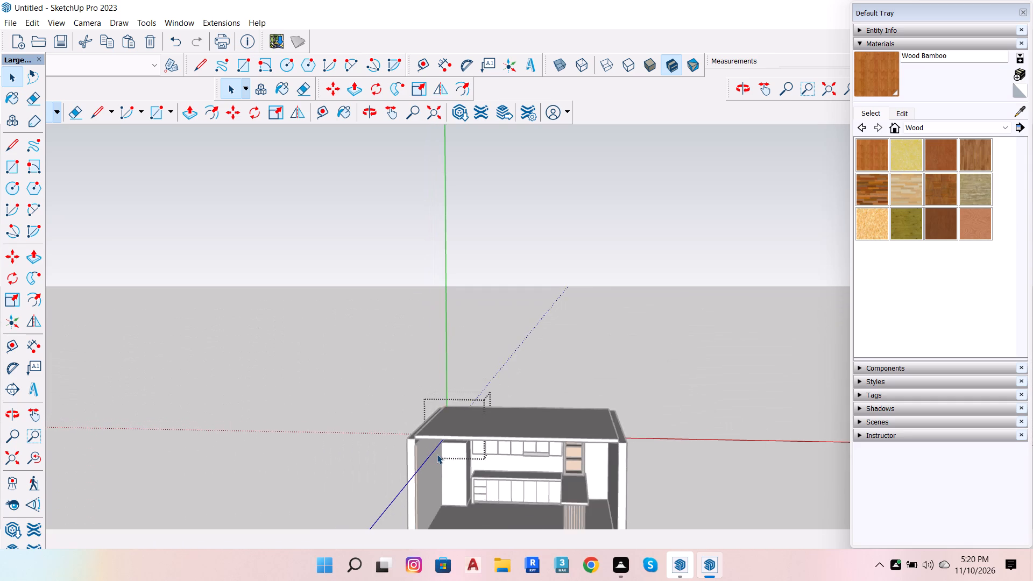
scroll(479, 470, "up", 6)
scroll(842, 389, "up", 5)
scroll(642, 419, "up", 6)
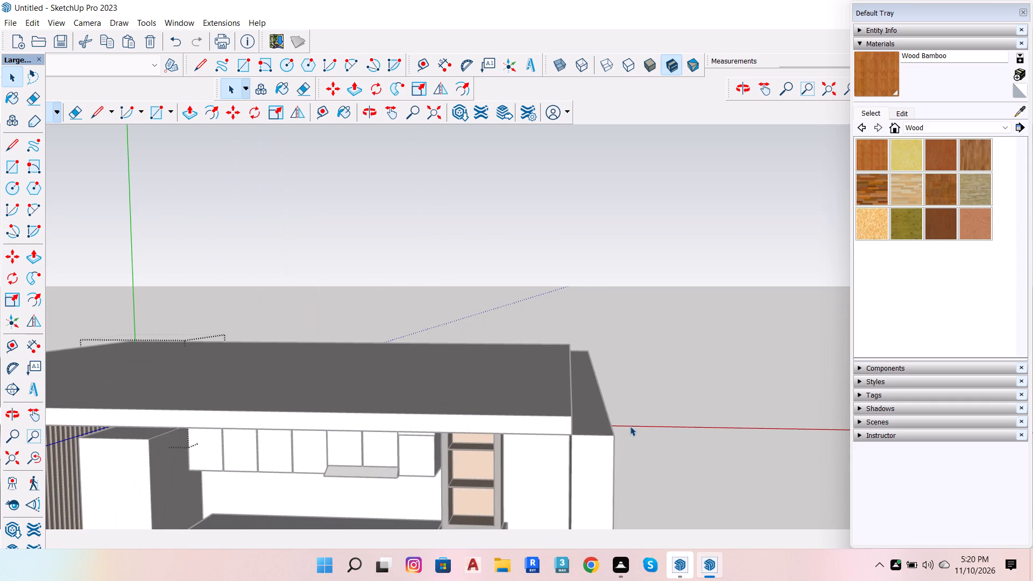
key("o")
left_click_drag(655, 396, 622, 429)
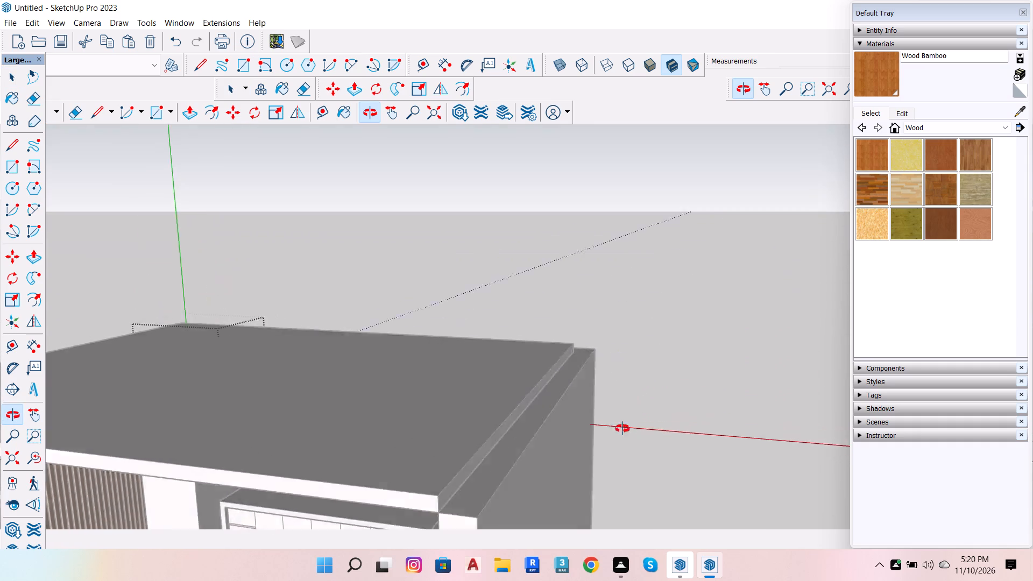
left_click_drag(622, 429, 643, 428)
key("space")
left_click(551, 467)
double_click(556, 482)
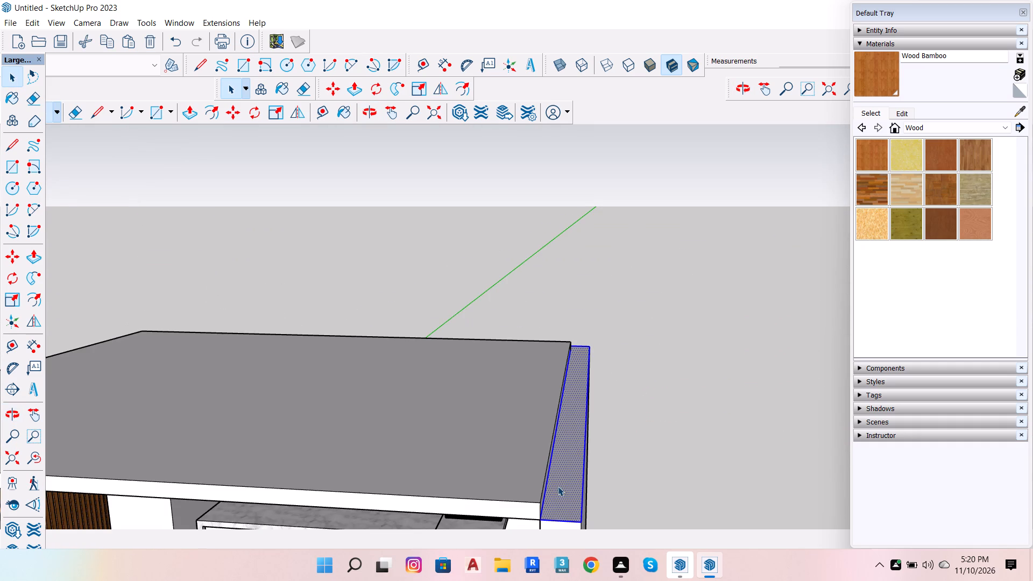
key("p")
left_click(560, 490)
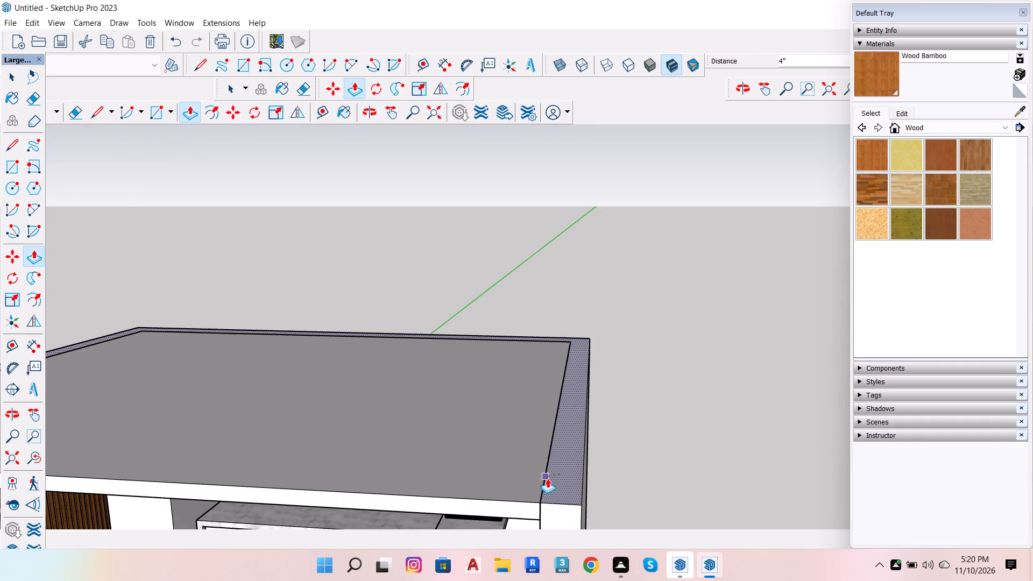
left_click(539, 502)
scroll(627, 436, "down", 7)
key("space")
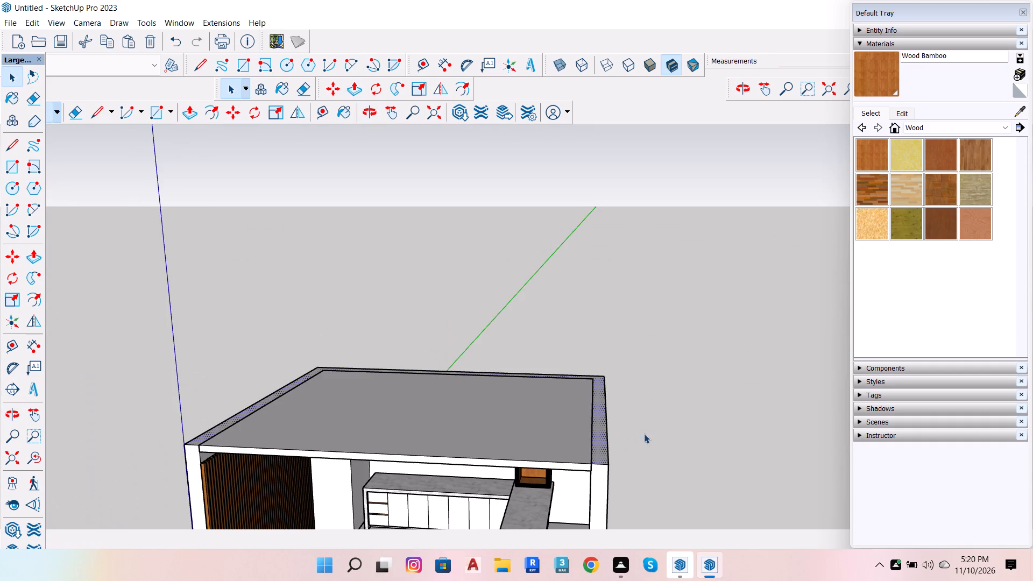
left_click(644, 434)
Inside the slat component on the side wall, Push/Pull the top face up 7" to the ceiling's underside.
scroll(569, 484, "down", 4)
scroll(722, 384, "down", 7)
scroll(622, 475, "up", 7)
scroll(583, 437, "up", 7)
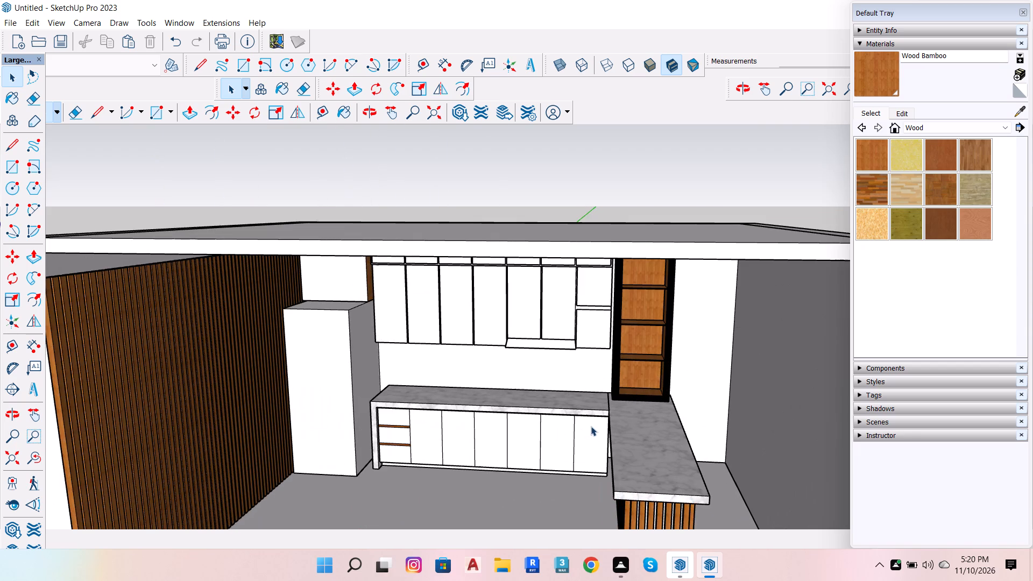
scroll(331, 395, "down", 6)
scroll(443, 351, "down", 1)
scroll(441, 354, "up", 5)
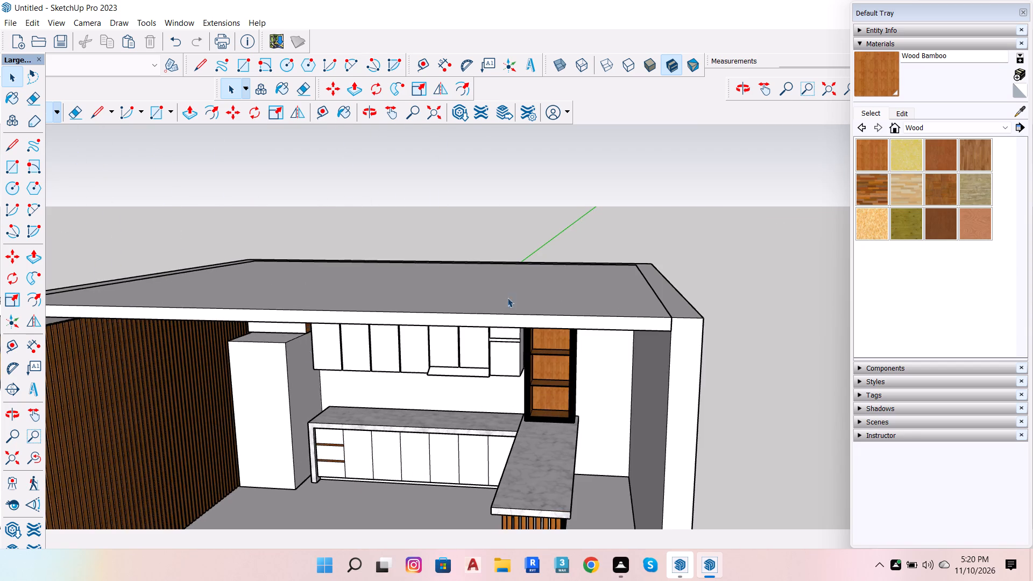
scroll(545, 290, "down", 6)
scroll(293, 250, "up", 7)
scroll(171, 374, "up", 14)
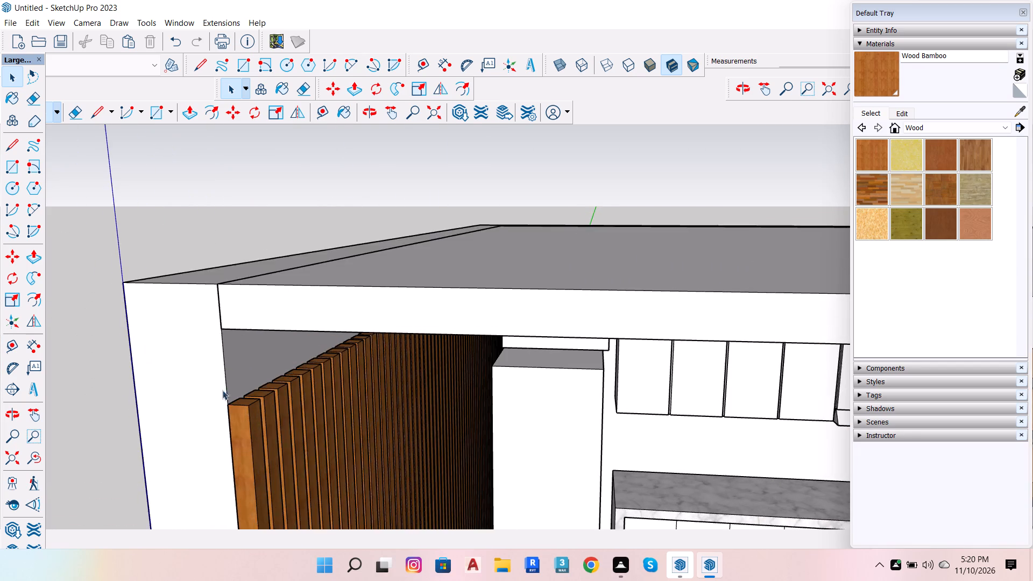
scroll(223, 392, "up", 6)
double_click(268, 415)
left_click(268, 415)
left_click(268, 415)
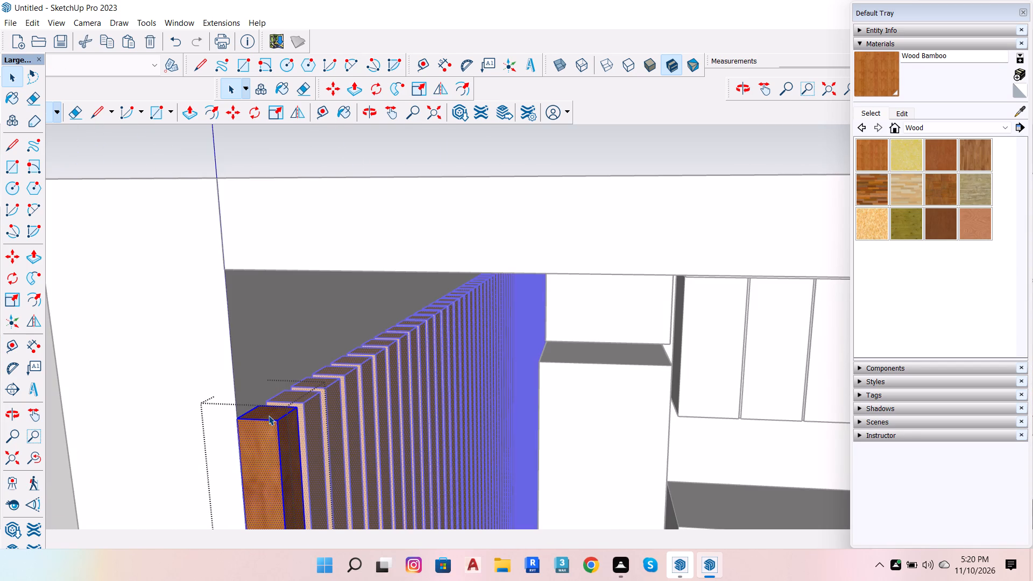
double_click(268, 415)
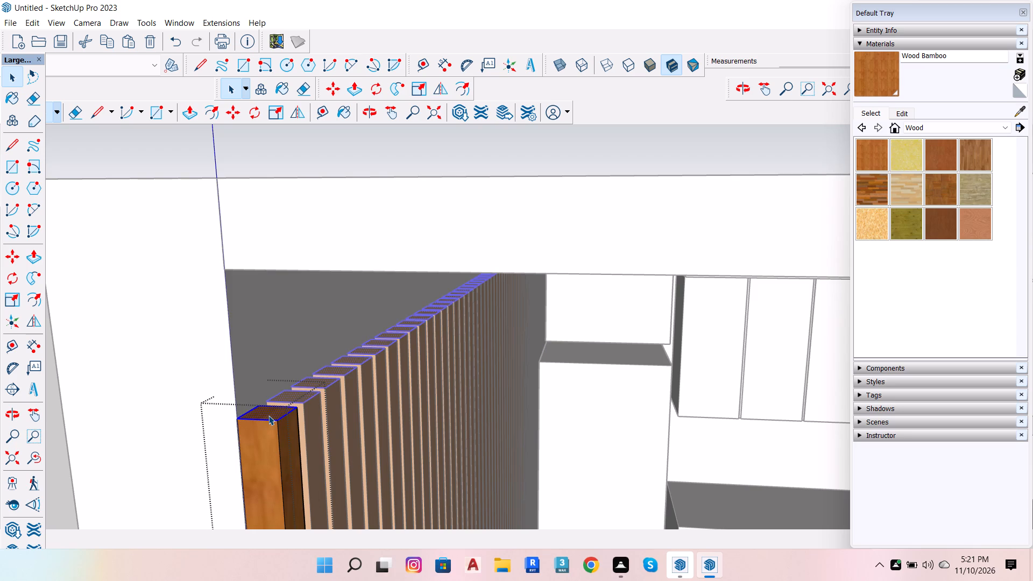
key("p")
left_click(268, 415)
left_click(234, 267)
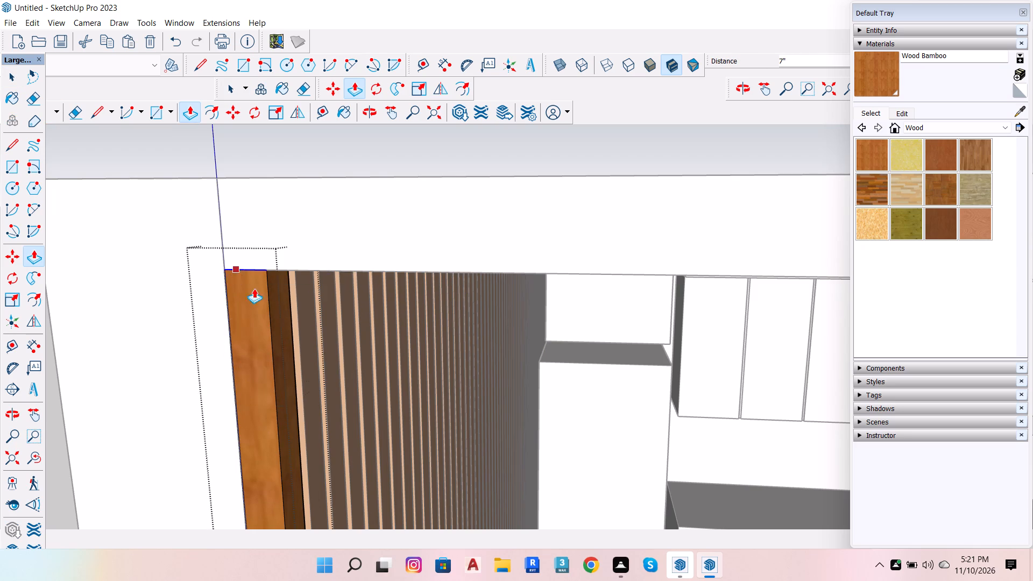
scroll(337, 438, "down", 6)
key("space")
left_click(195, 335)
scroll(316, 336, "down", 6)
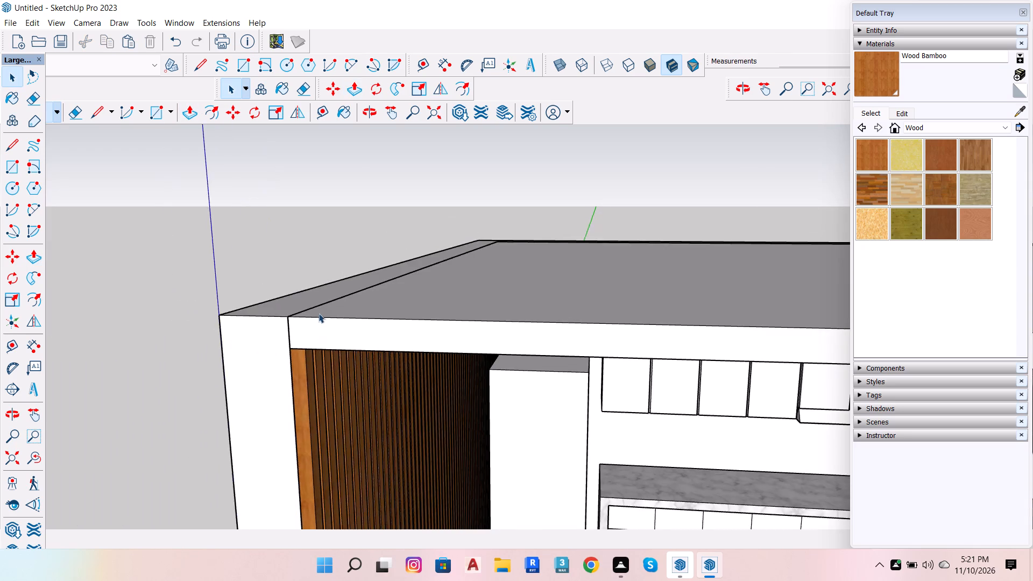
Move the ceiling slab straight up about 2 13/16" from its front corner at the plain side wall.
scroll(319, 313, "down", 13)
scroll(395, 508, "up", 7)
scroll(394, 435, "down", 7)
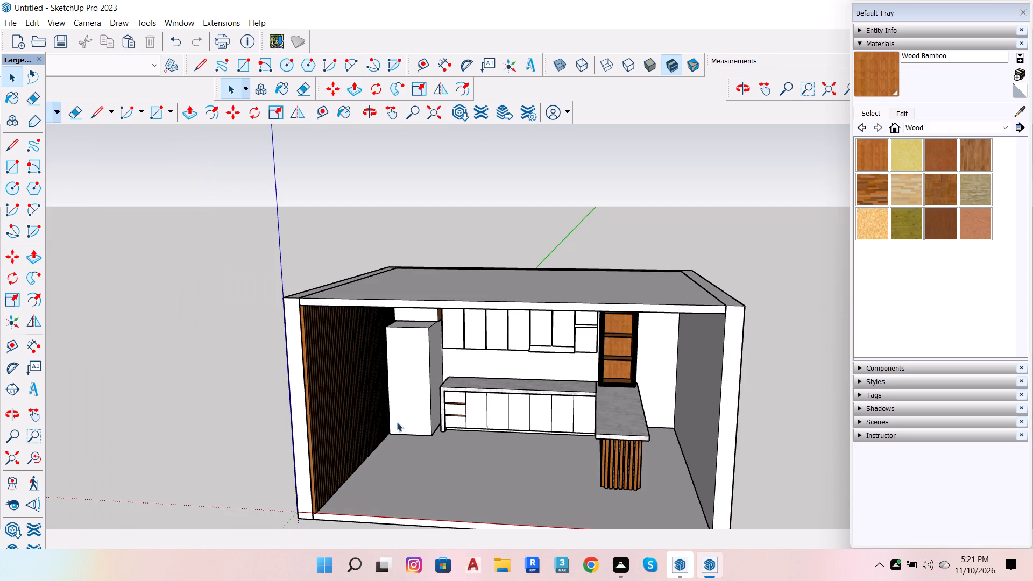
key("o")
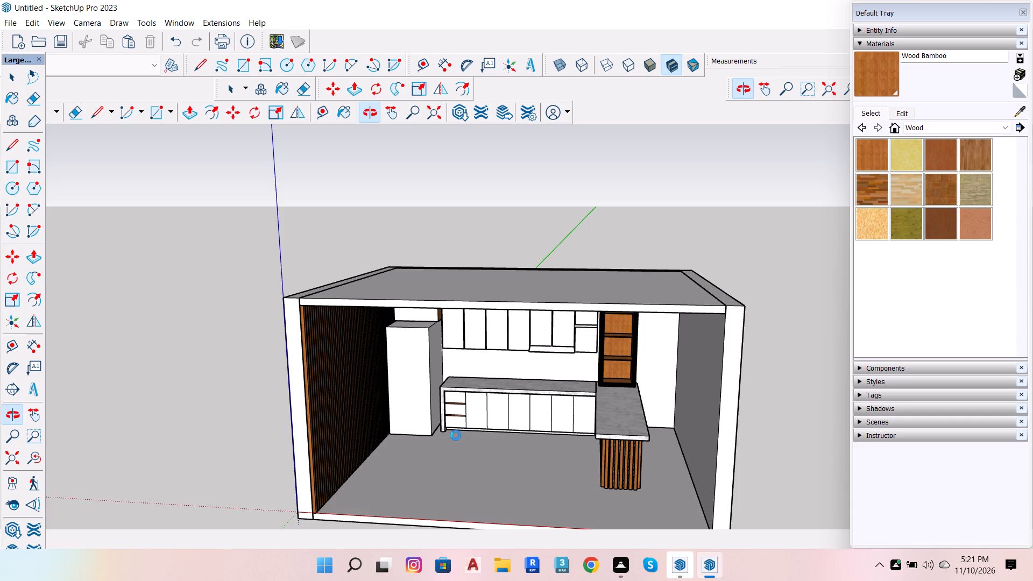
scroll(486, 378, "down", 6)
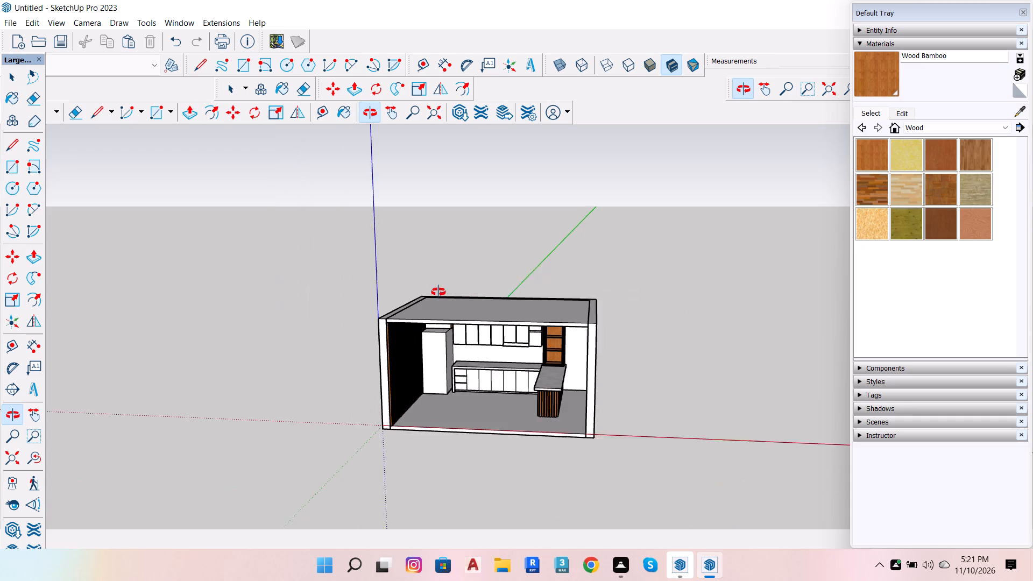
scroll(438, 292, "down", 1)
left_click_drag(450, 330, 482, 154)
scroll(517, 243, "up", 13)
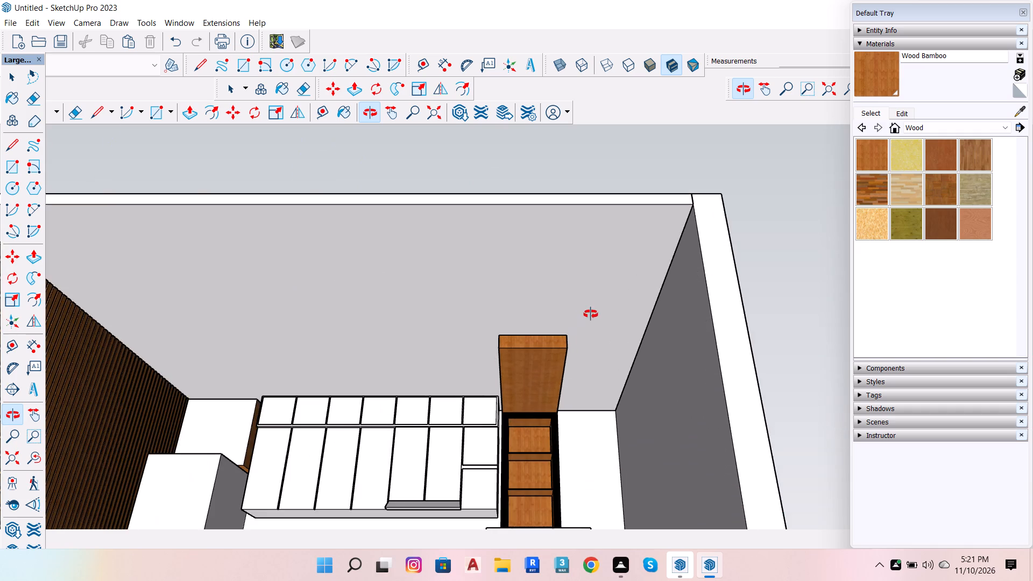
left_click_drag(570, 305, 555, 395)
scroll(586, 371, "up", 7)
scroll(619, 375, "down", 4)
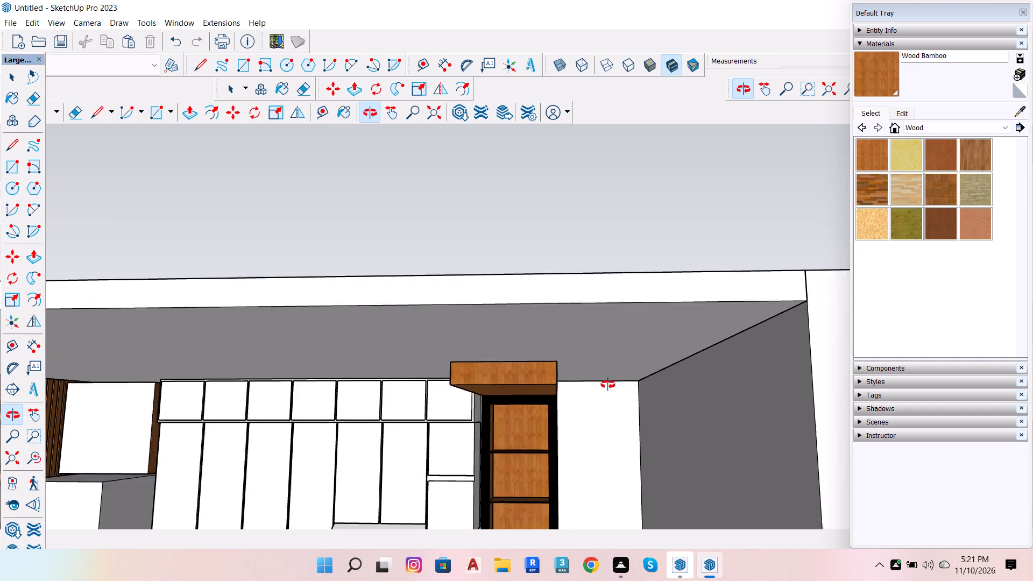
scroll(608, 385, "down", 3)
key("space")
left_click(689, 352)
scroll(689, 349, "up", 5)
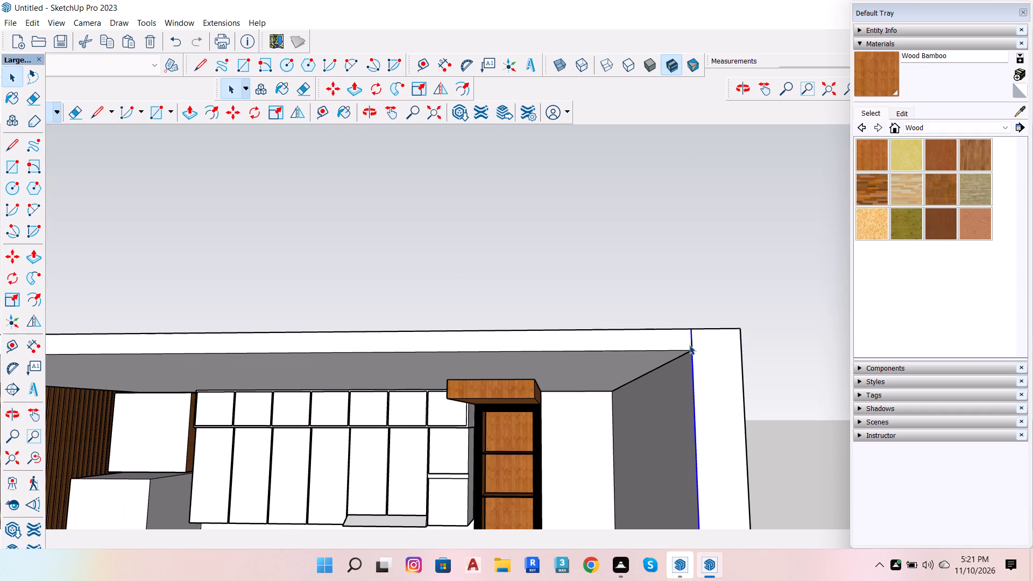
left_click(689, 345)
scroll(679, 339, "up", 5)
key("m")
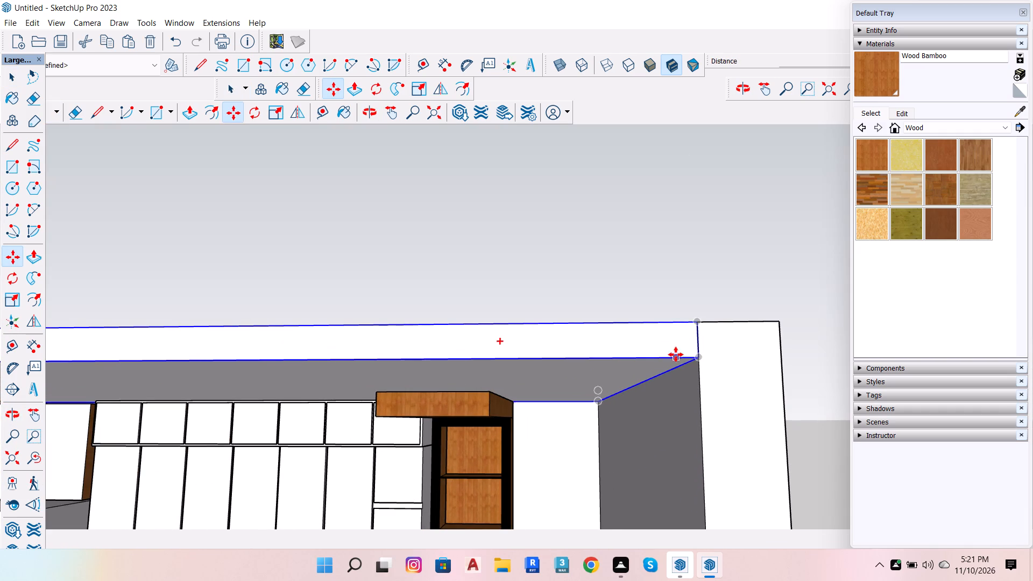
left_click(695, 359)
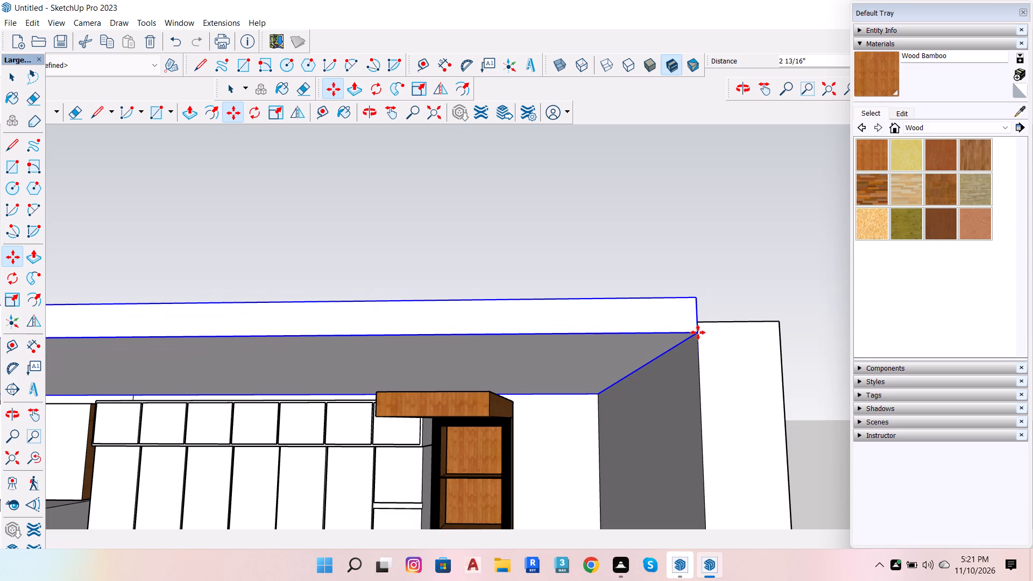
left_click(697, 334)
scroll(696, 335, "down", 7)
key("space")
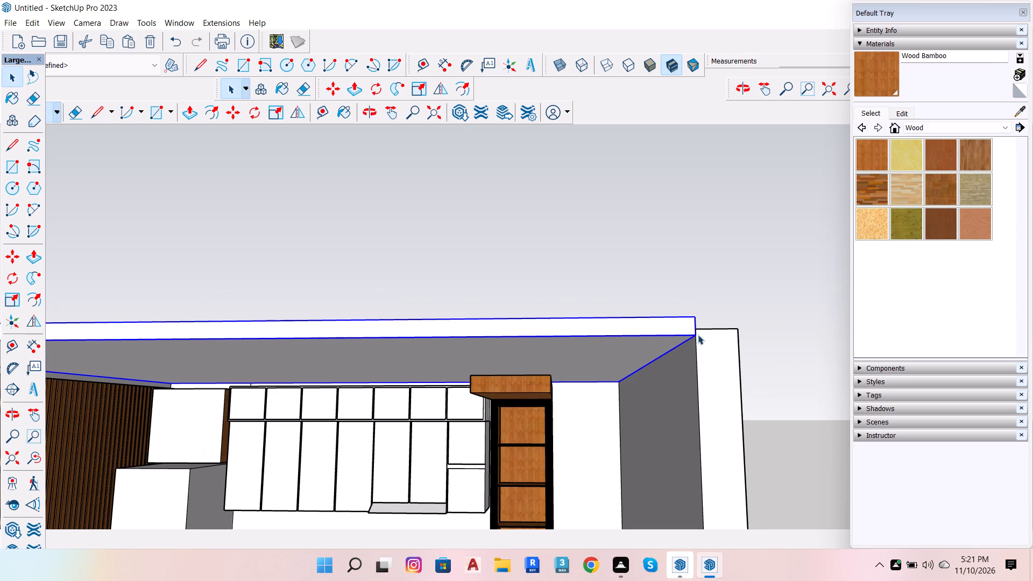
left_click(562, 253)
Inside the ceiling group, copy the underside's edge above the slatted wall 2" inward along the red axis.
scroll(786, 341, "down", 7)
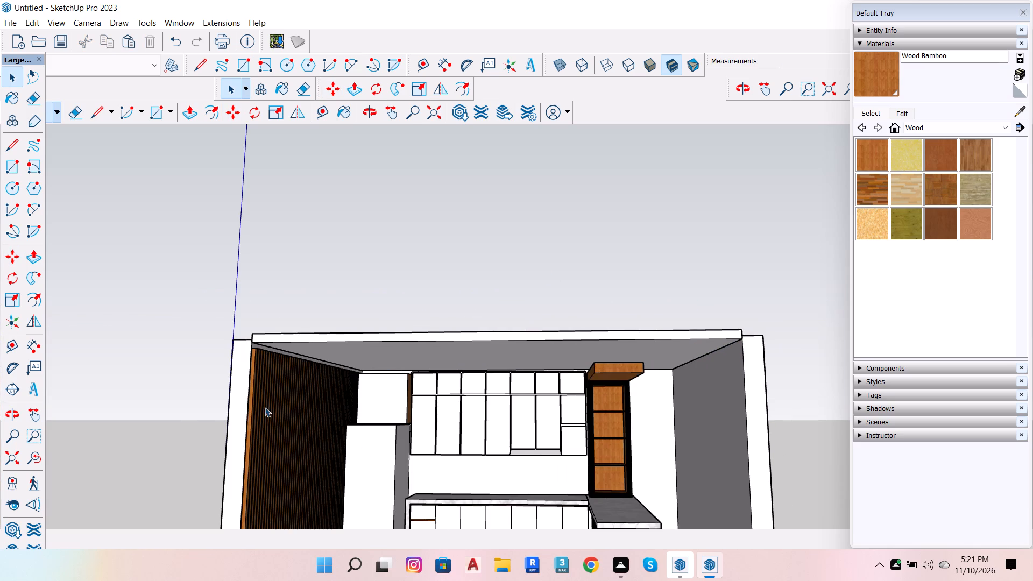
scroll(177, 420, "up", 5)
scroll(265, 329, "up", 6)
scroll(326, 285, "up", 6)
left_click(326, 285)
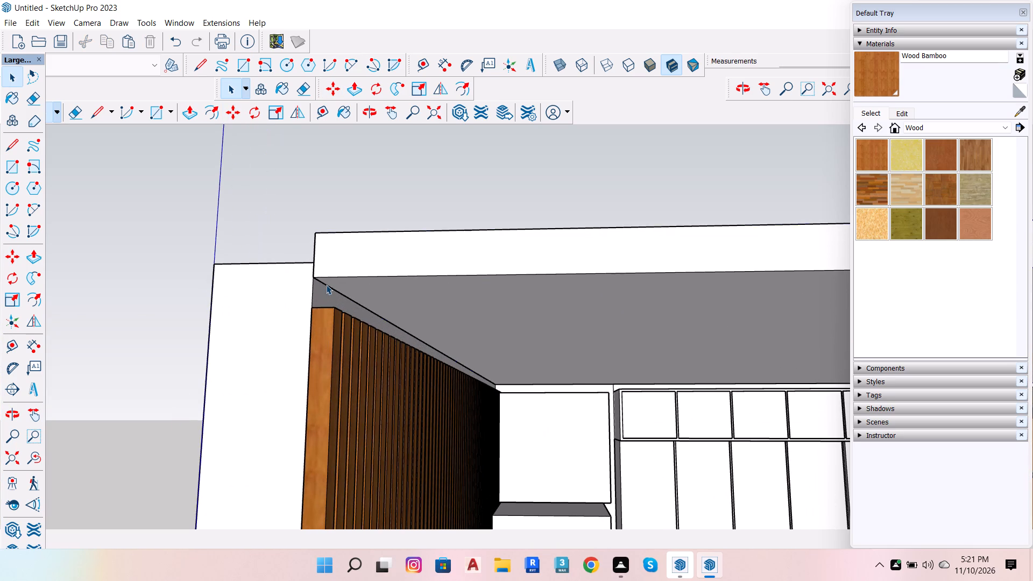
triple_click(326, 285)
left_click(326, 285)
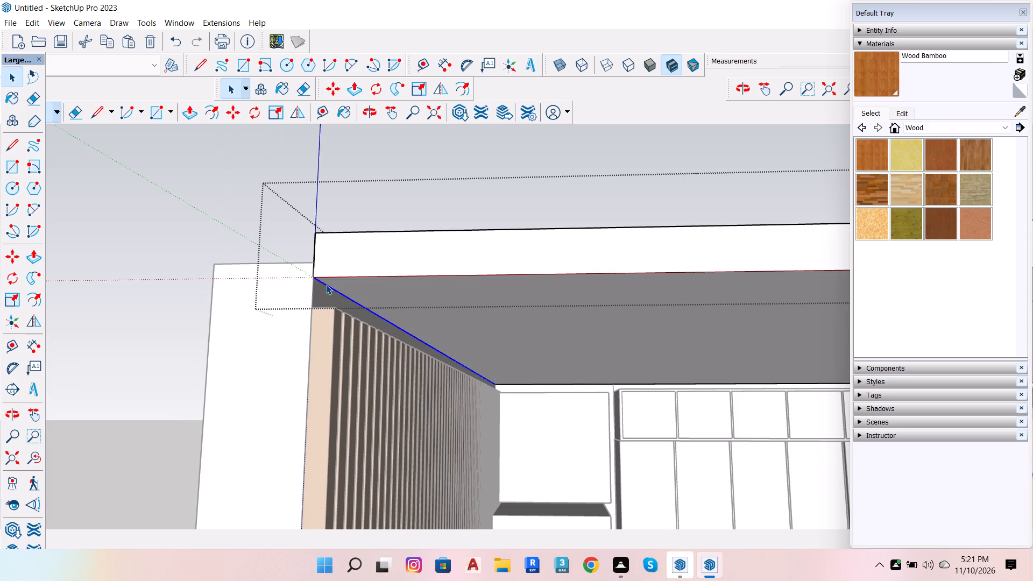
key("m")
left_click(326, 285)
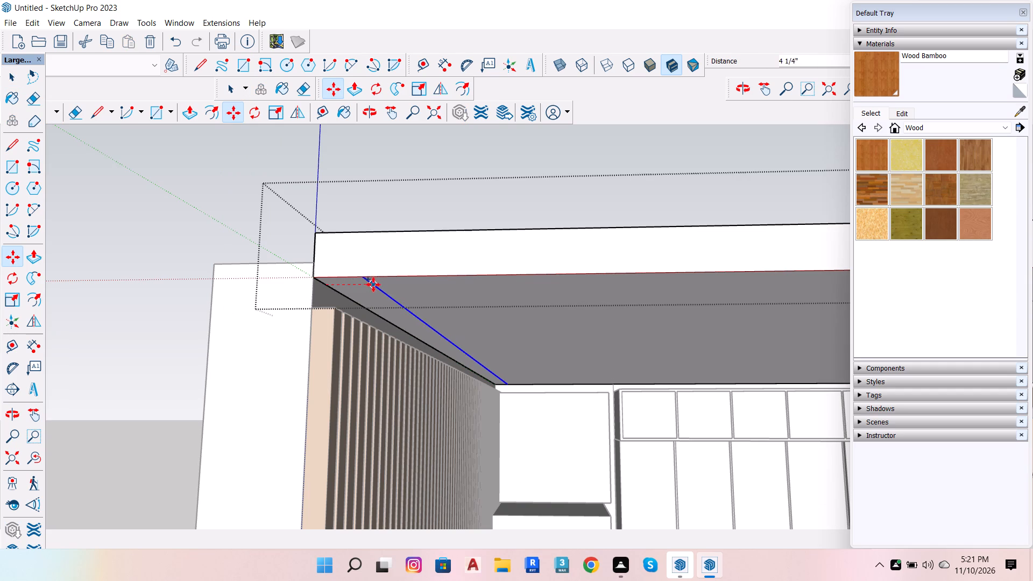
key("Right")
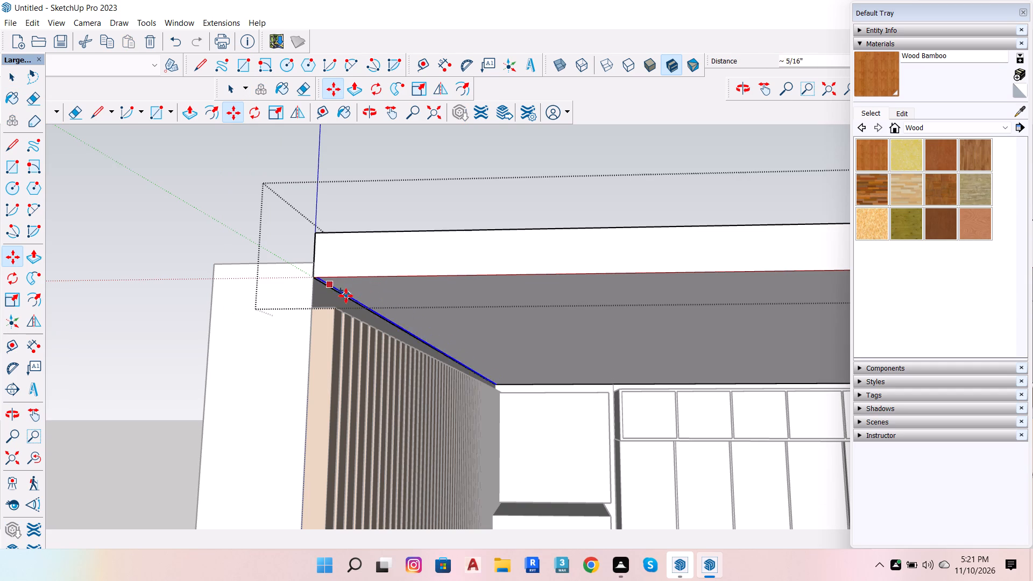
left_click(342, 307)
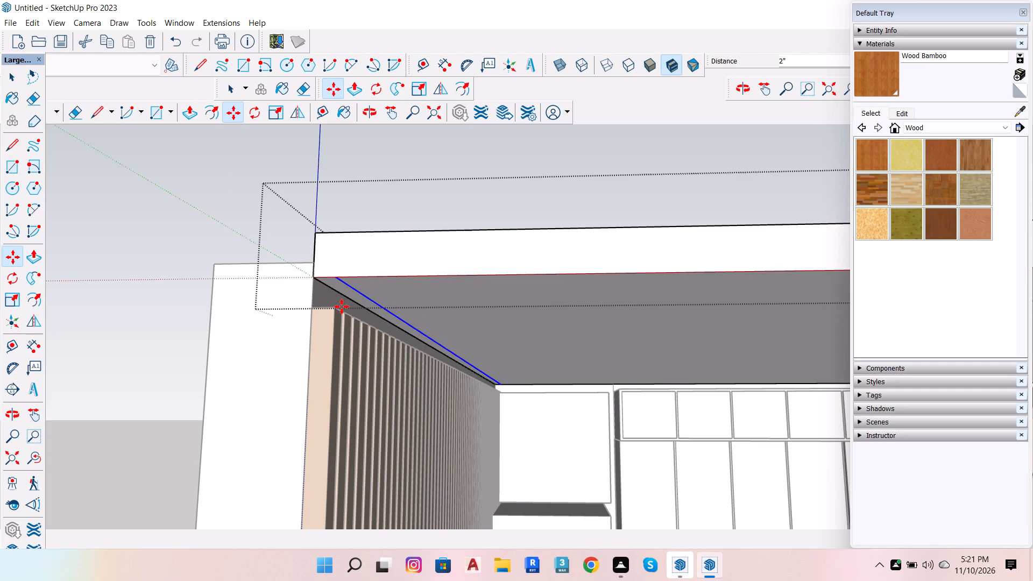
Push/Pull the narrow strip on the ceiling's underside up 2 9/16" to cut a recess above the slats.
scroll(359, 296, "up", 5)
key("space")
left_click(335, 287)
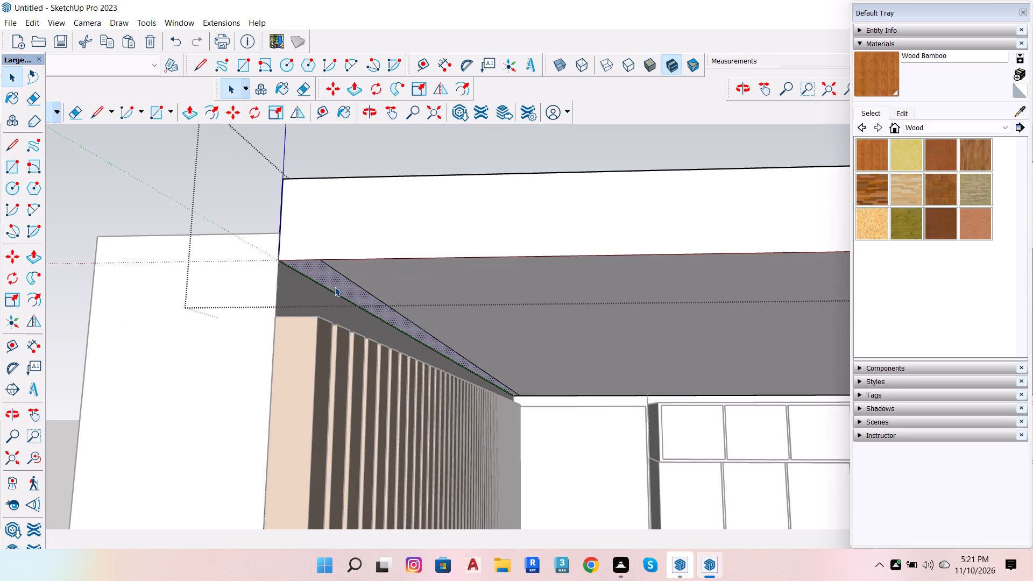
key("p")
left_click(335, 287)
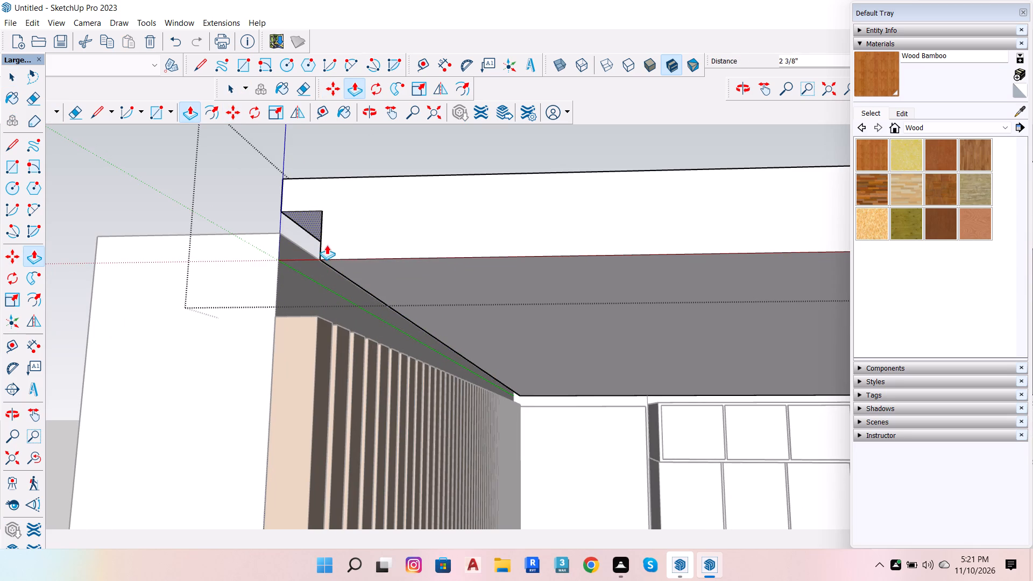
left_click(313, 241)
Inside the slat component, Push/Pull the top face up about 4 9/16" into the ceiling recess.
key("space")
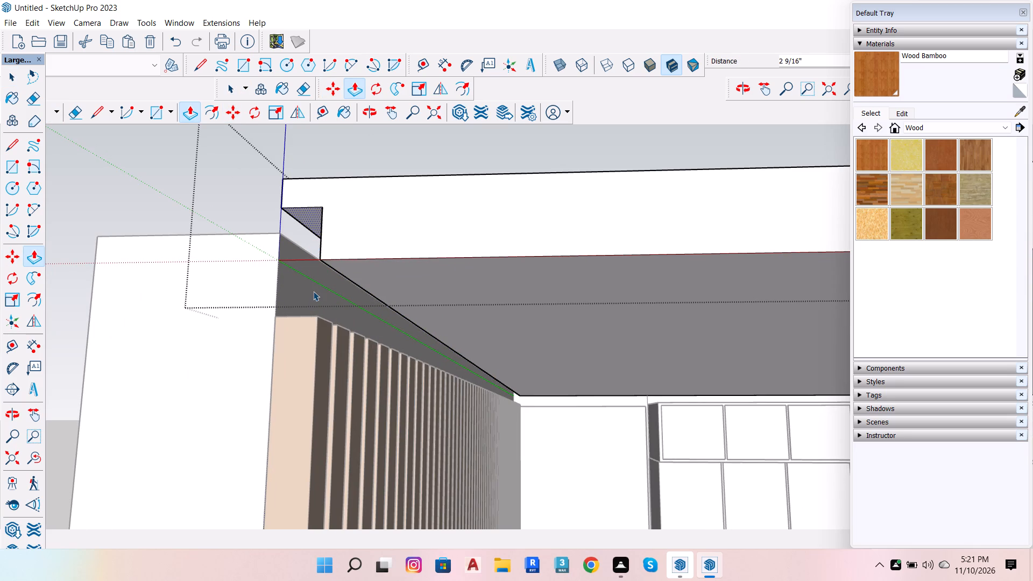
key("o")
left_click_drag(312, 273, 294, 441)
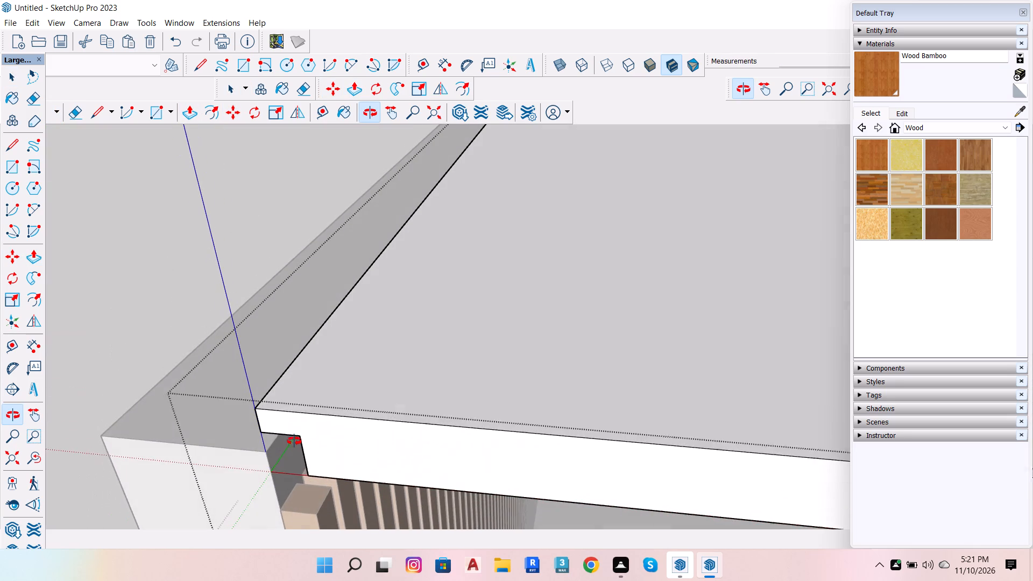
left_click_drag(294, 441, 295, 440)
key("space")
triple_click(306, 492)
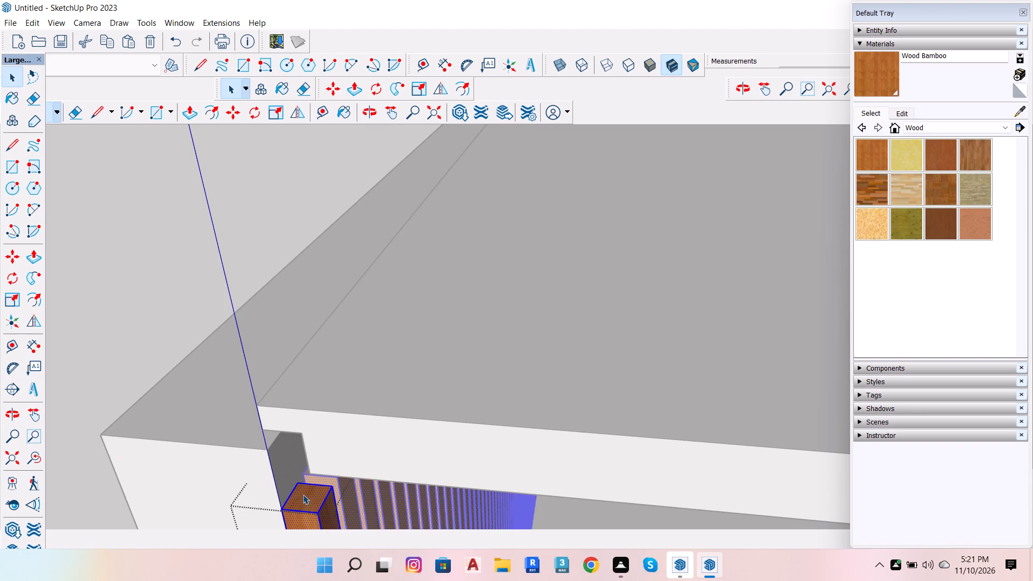
left_click(302, 496)
left_click(302, 496)
left_click(302, 496)
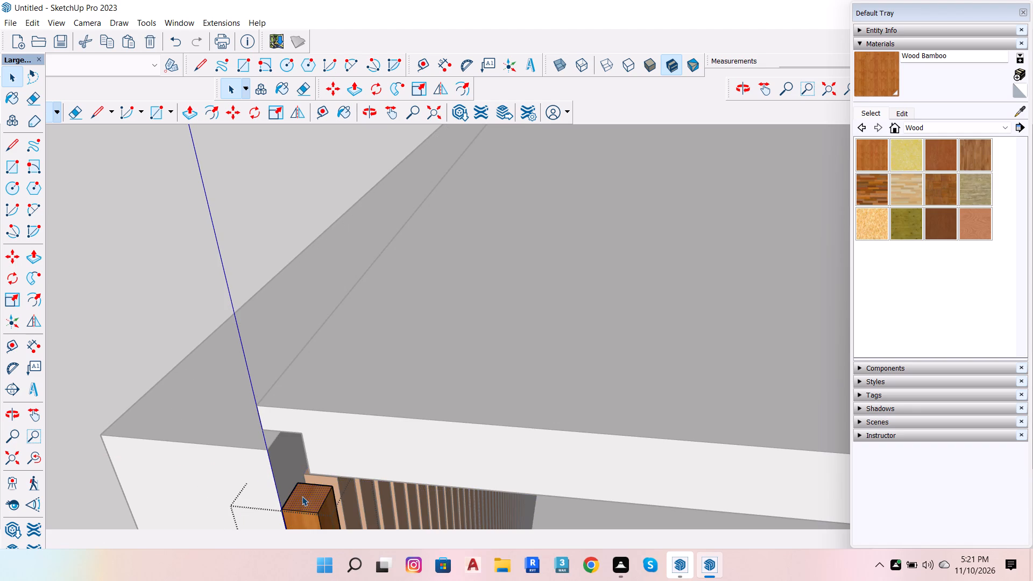
key("p")
left_click(302, 496)
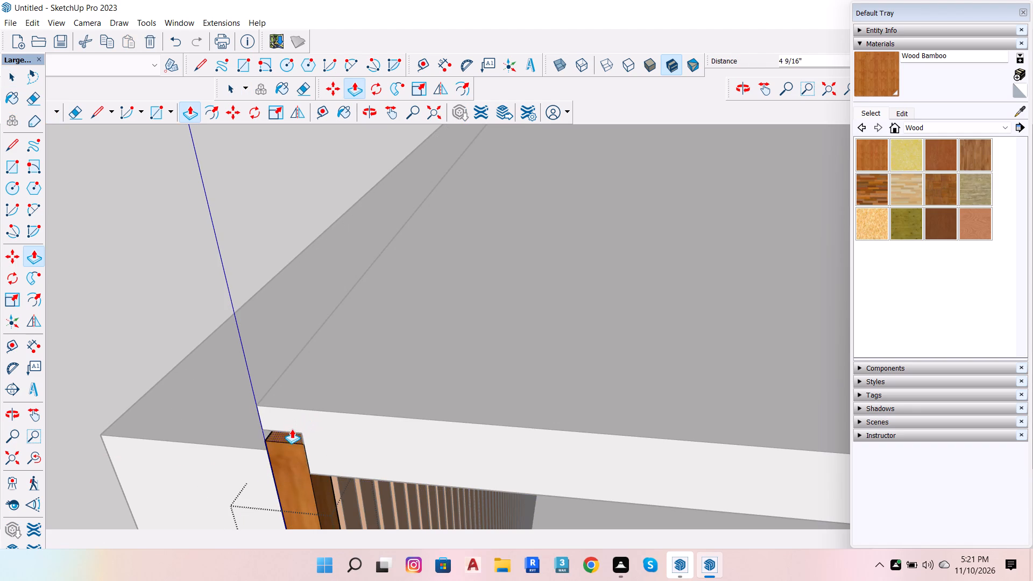
left_click(299, 427)
key("space")
Inside the ceiling group, Push/Pull the recess's top face down to meet the top of the slats.
scroll(368, 381, "down", 3)
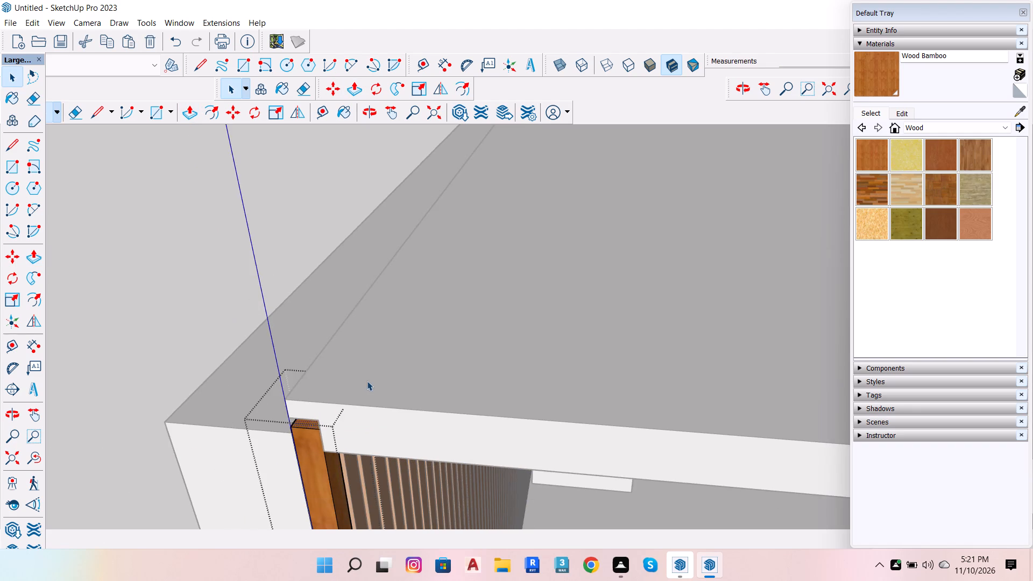
scroll(299, 425, "up", 7)
key("o")
left_click_drag(293, 429, 372, 45)
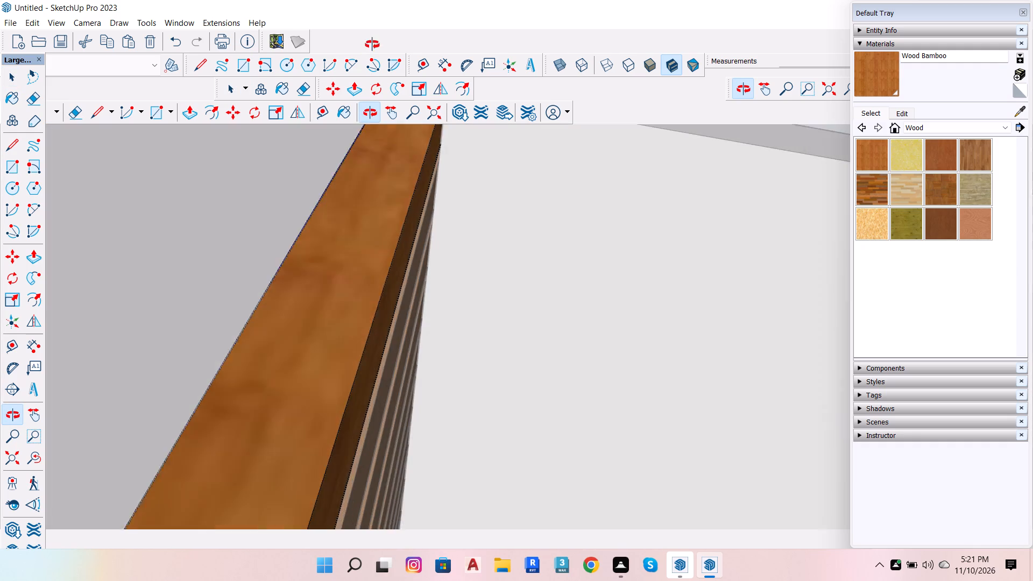
left_click_drag(372, 45, 412, 150)
scroll(424, 285, "down", 10)
scroll(450, 191, "up", 5)
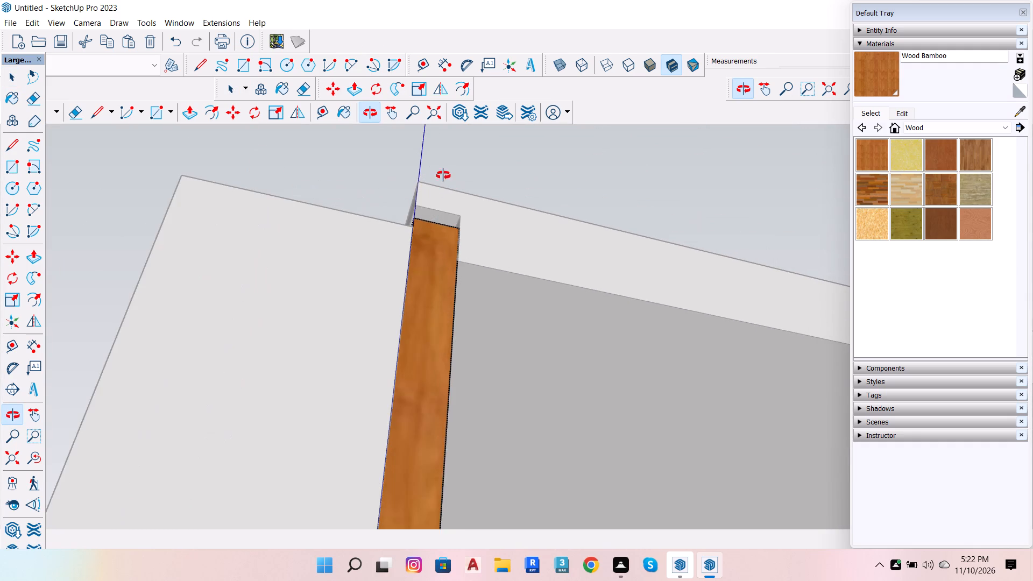
scroll(448, 200, "up", 7)
key("space")
left_click(440, 233)
left_click(440, 233)
left_click(440, 233)
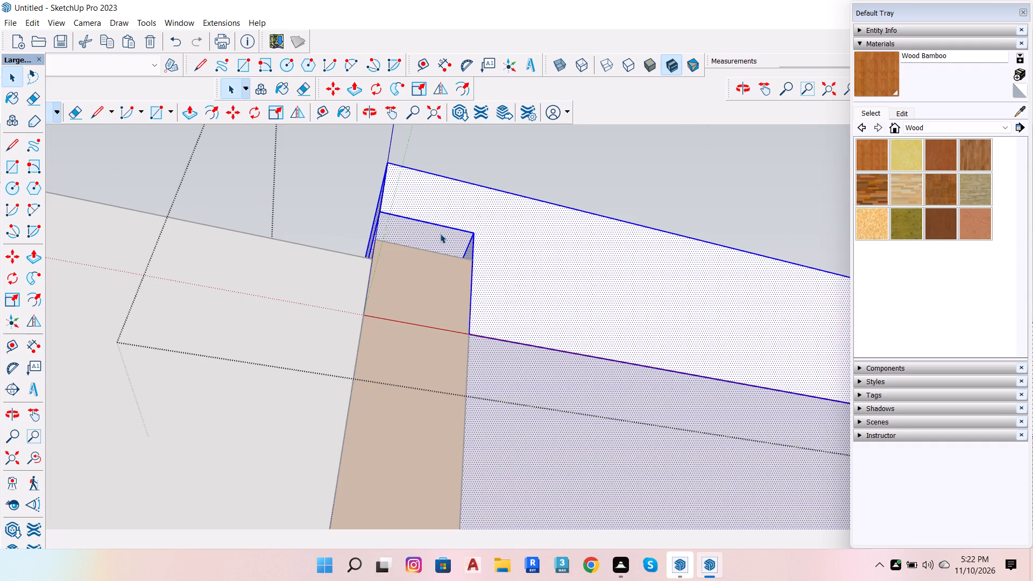
left_click(440, 237)
key("p")
left_click(440, 237)
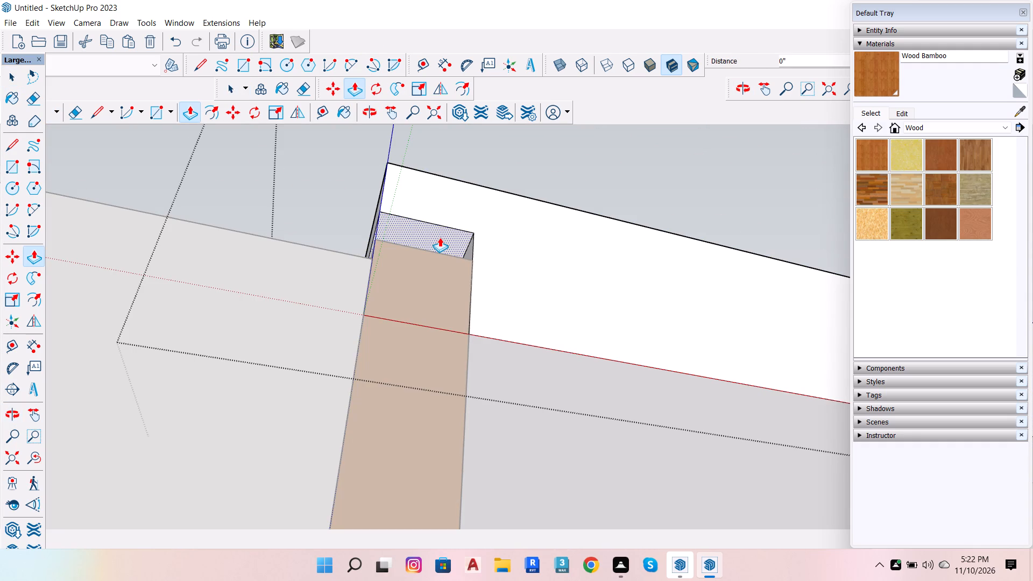
left_click(458, 255)
scroll(450, 263, "down", 7)
key("space")
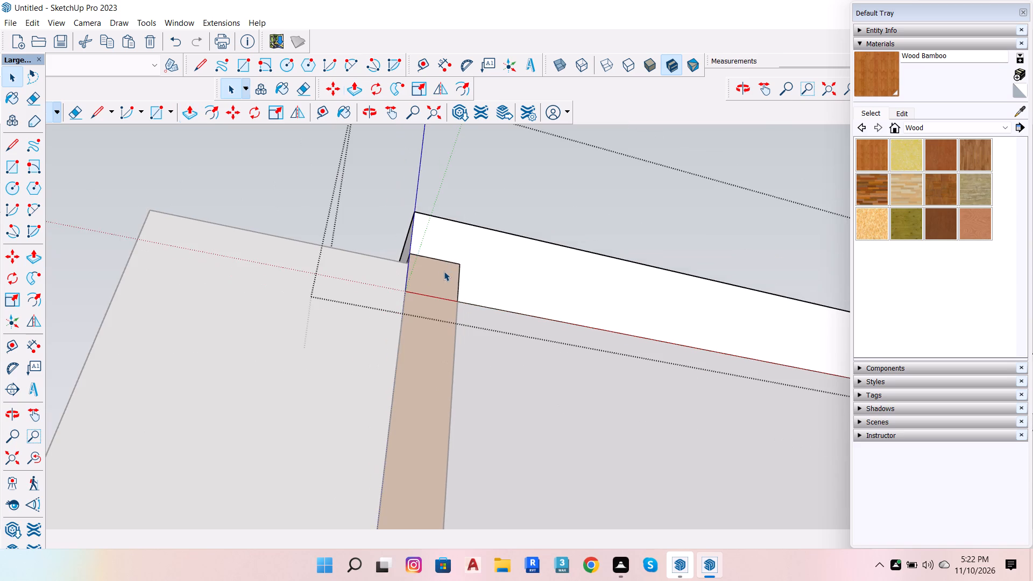
Inside the walls' group, Push/Pull the top face up 2 11/16" to the ceiling slab's top, and close the group.
scroll(153, 334, "down", 8)
scroll(190, 324, "down", 19)
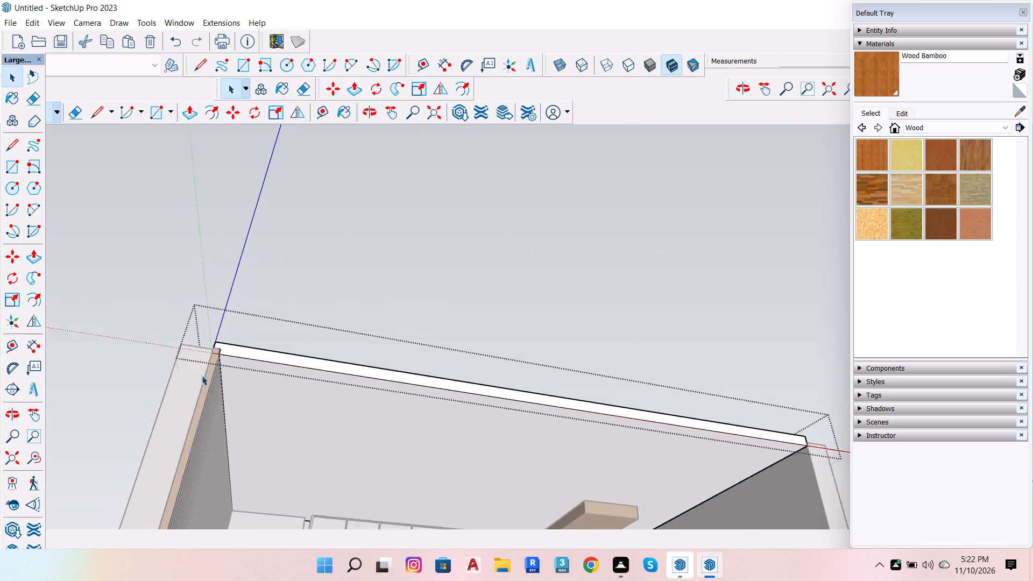
scroll(200, 379, "down", 6)
scroll(680, 325, "up", 4)
key("o")
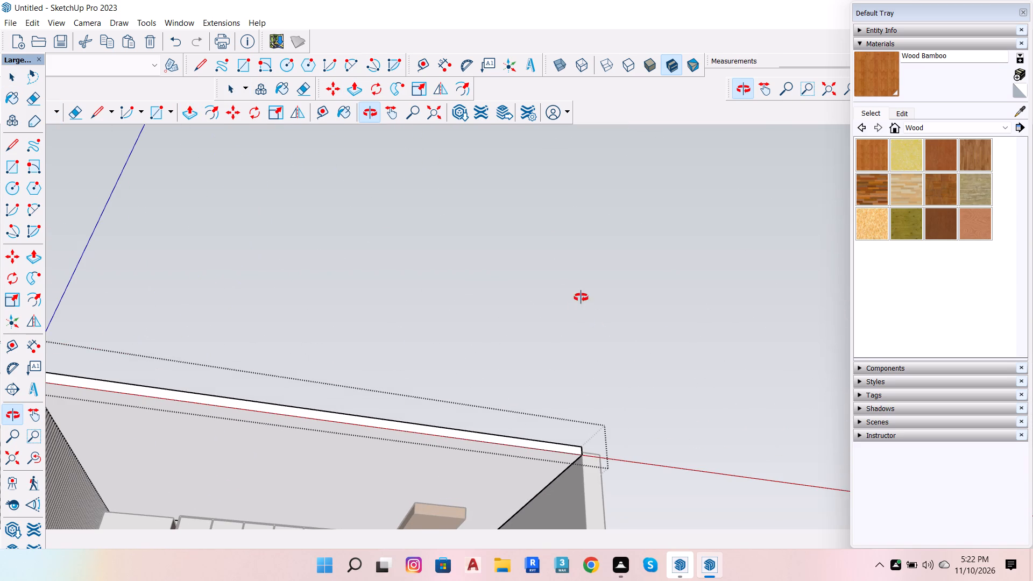
left_click(581, 297)
left_click_drag(580, 297, 531, 463)
left_click_drag(554, 380, 544, 547)
scroll(551, 441, "up", 12)
key("space")
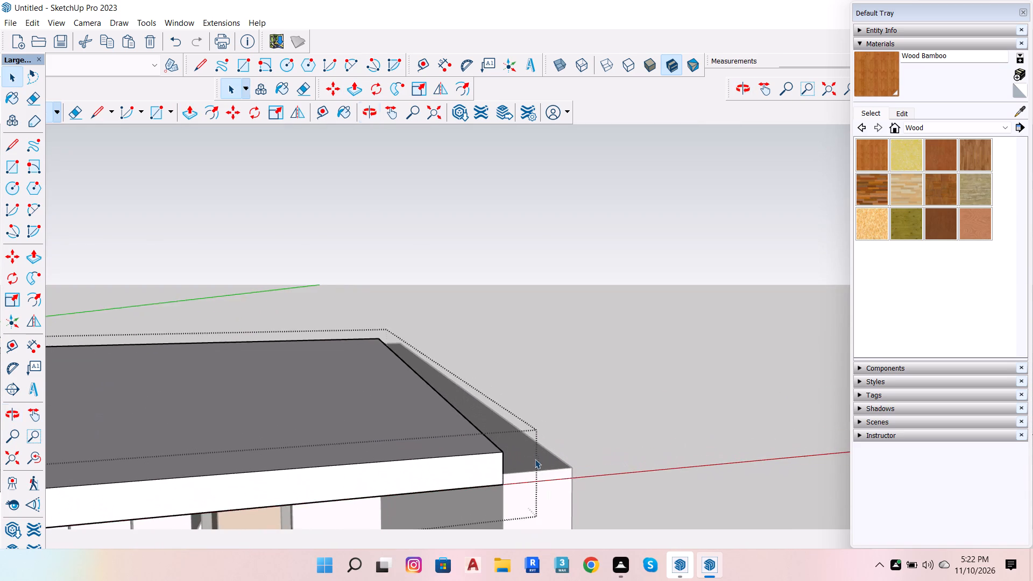
scroll(535, 459, "up", 2)
left_click(535, 459)
double_click(535, 459)
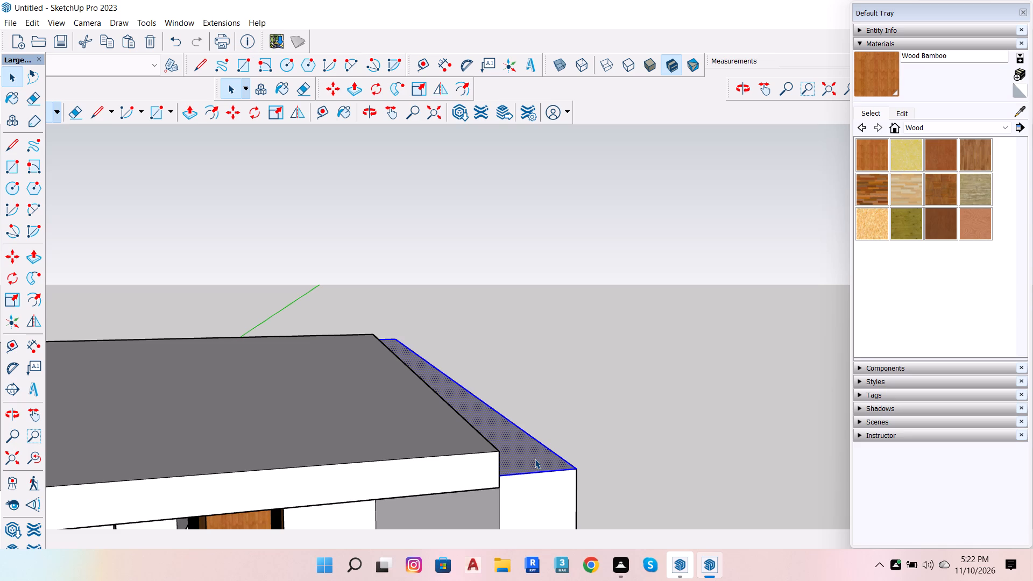
key("p")
left_click(535, 459)
left_click(494, 445)
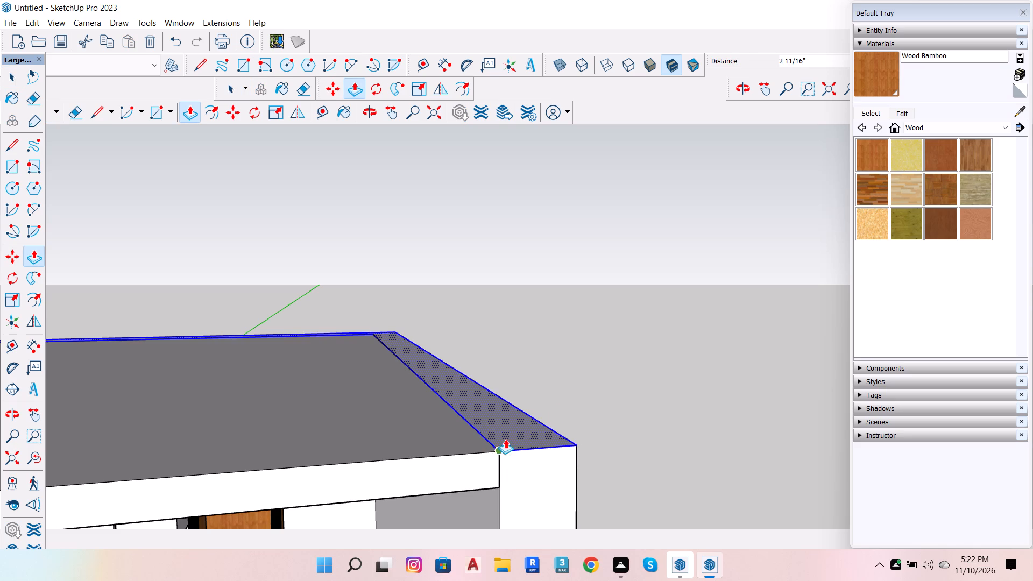
scroll(558, 406, "down", 7)
key("space")
double_click(585, 397)
Examine the kitchen interior from the front and below, checking how the cabinets, slats and overhead box meet the ceiling.
scroll(590, 393, "down", 14)
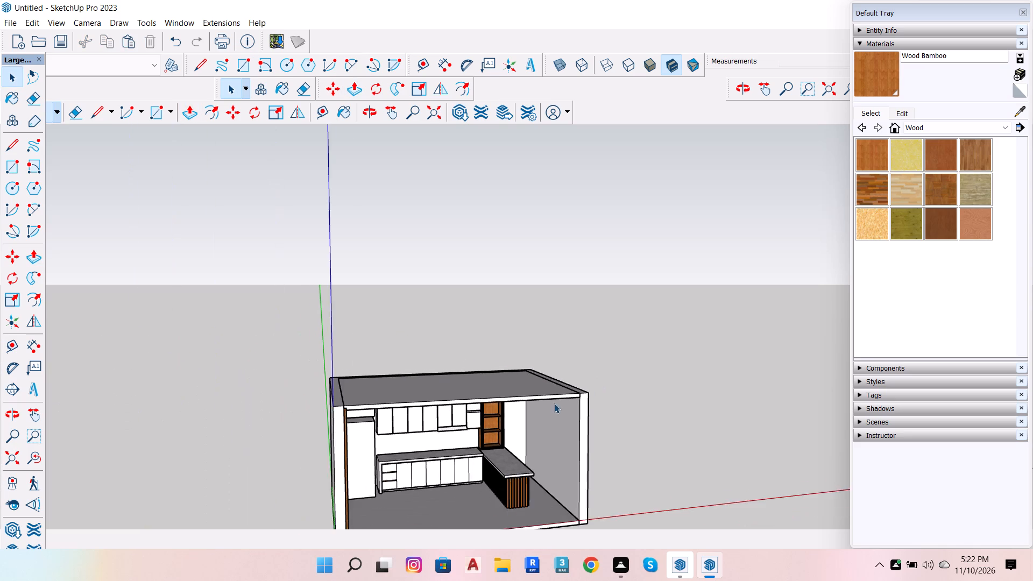
scroll(404, 462, "up", 7)
scroll(418, 297, "up", 5)
scroll(400, 305, "down", 6)
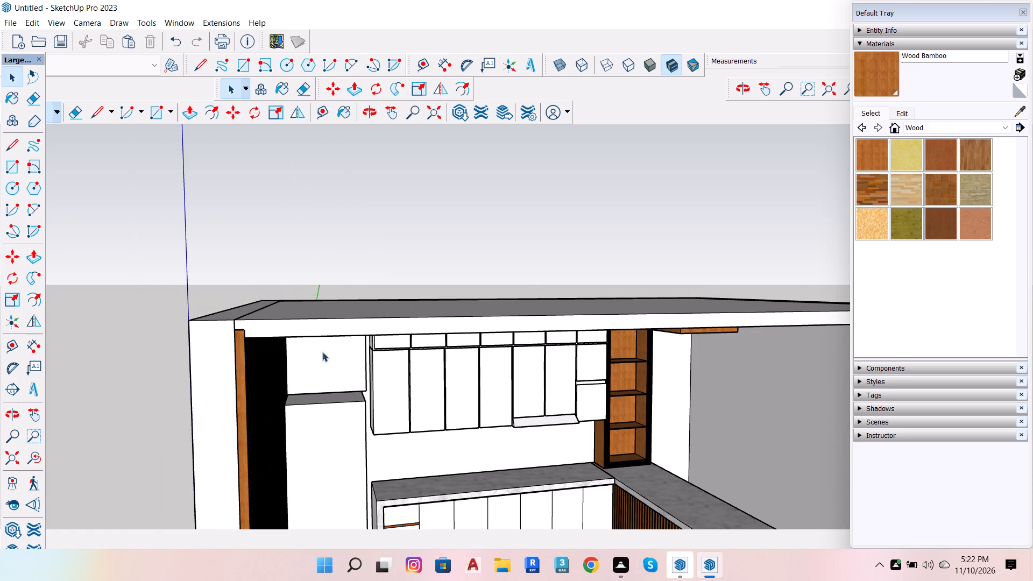
scroll(122, 287, "down", 6)
scroll(270, 325, "up", 2)
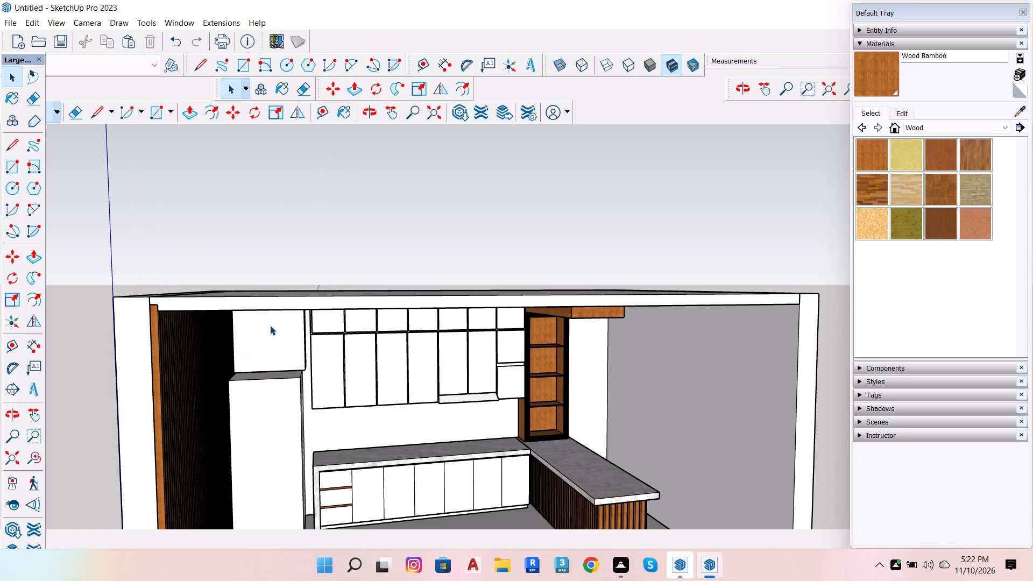
key("o")
left_click_drag(287, 298, 300, 233)
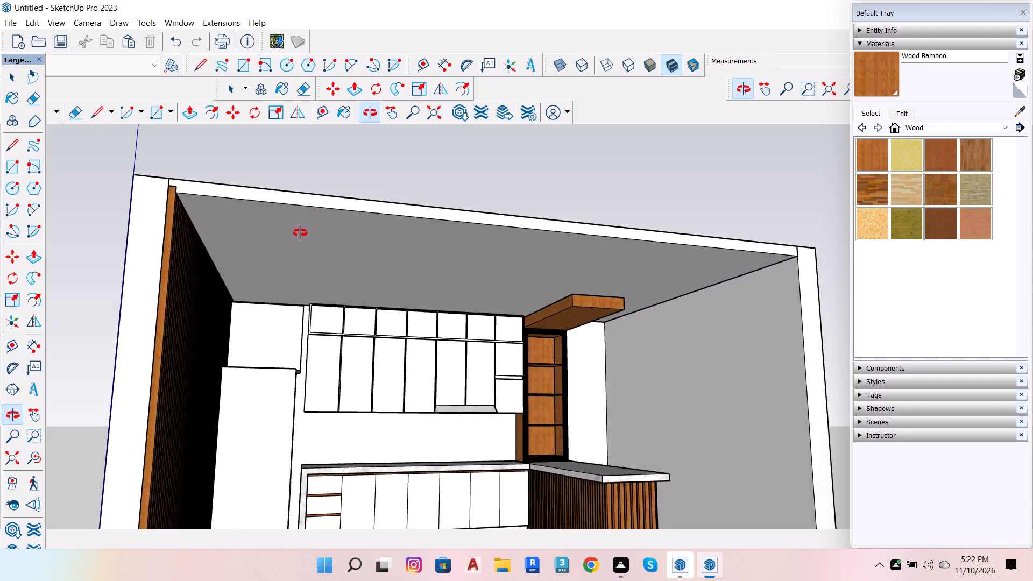
left_click_drag(300, 233, 312, 218)
scroll(321, 281, "up", 3)
scroll(321, 284, "down", 6)
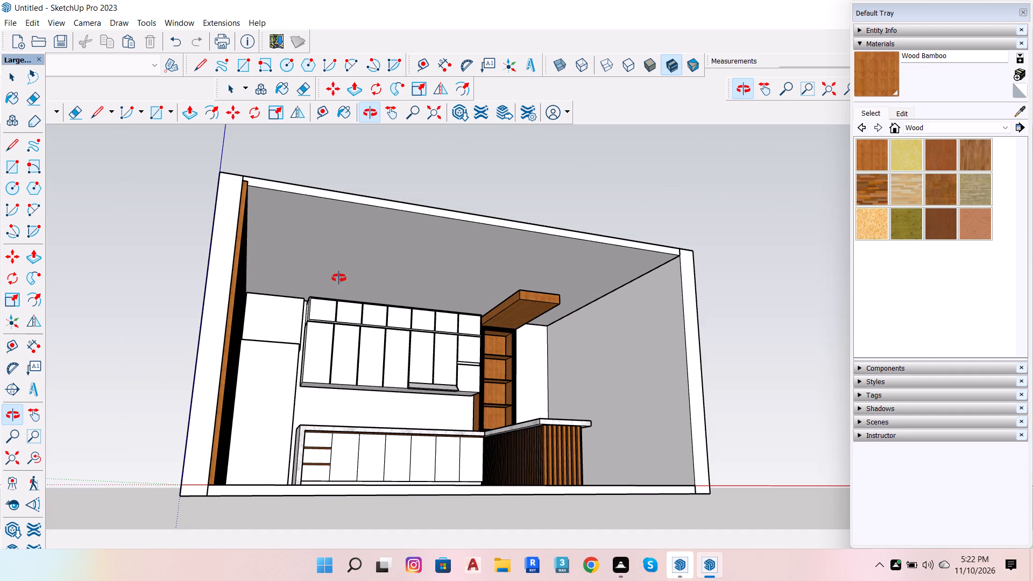
scroll(306, 260, "up", 5)
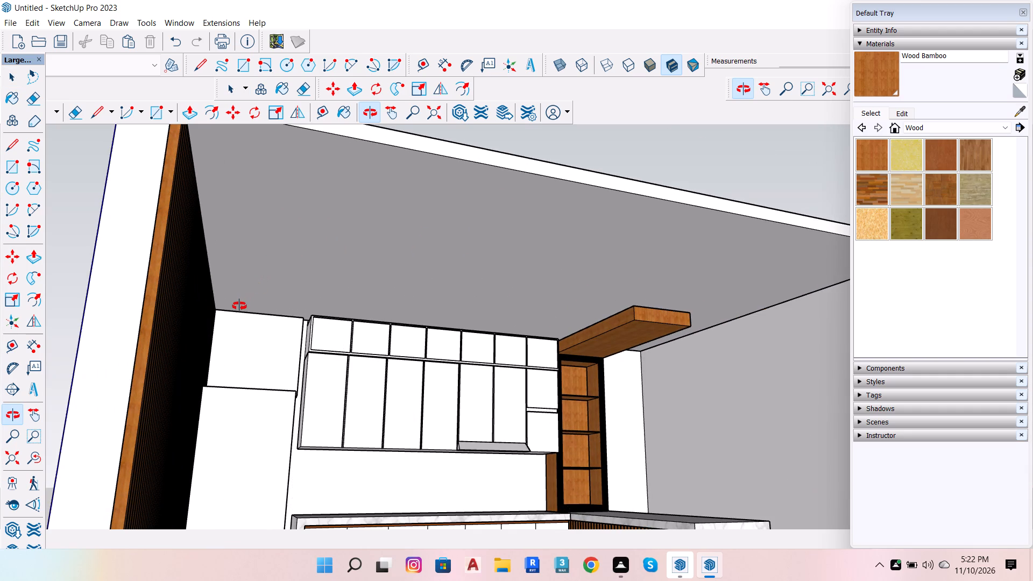
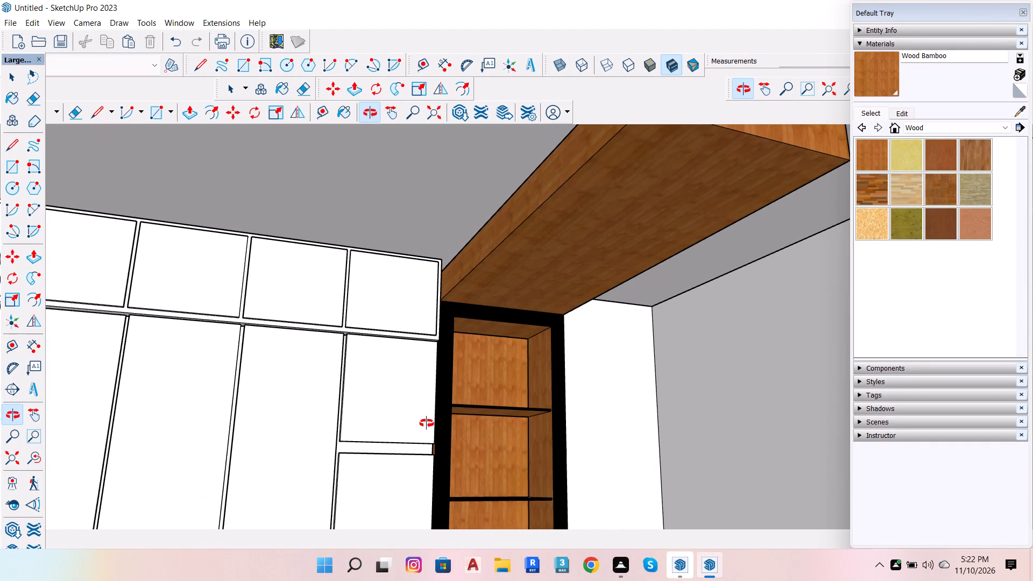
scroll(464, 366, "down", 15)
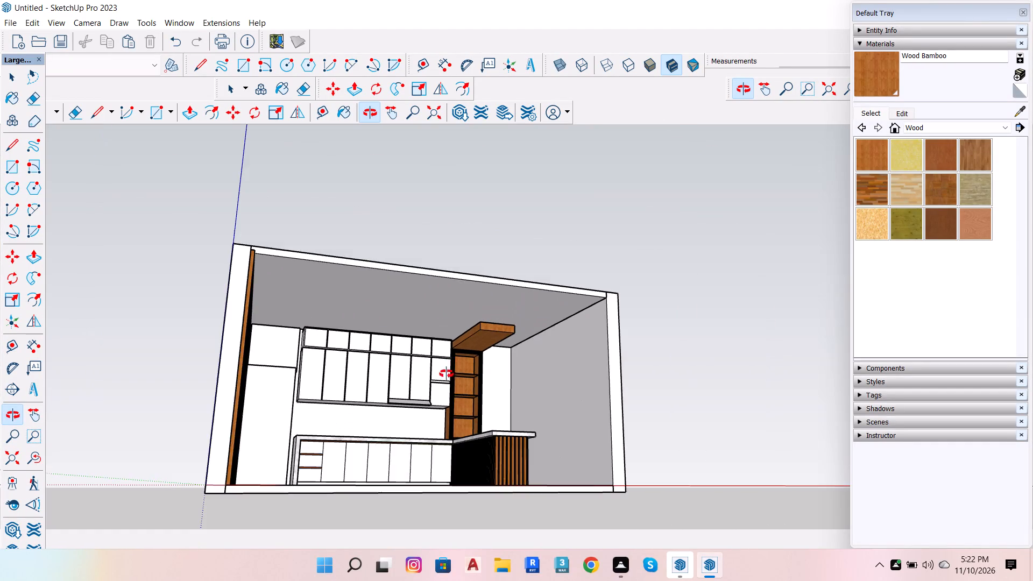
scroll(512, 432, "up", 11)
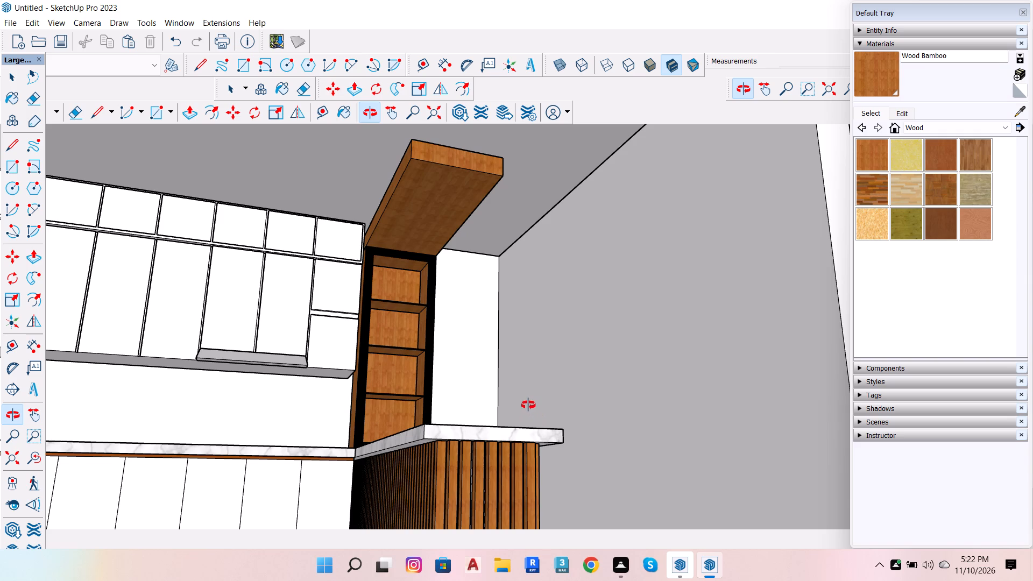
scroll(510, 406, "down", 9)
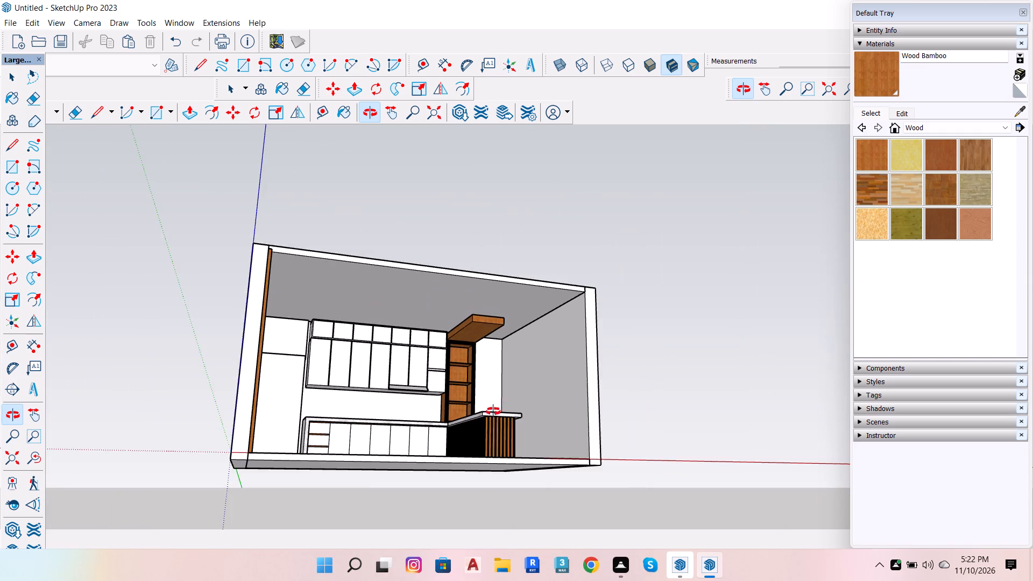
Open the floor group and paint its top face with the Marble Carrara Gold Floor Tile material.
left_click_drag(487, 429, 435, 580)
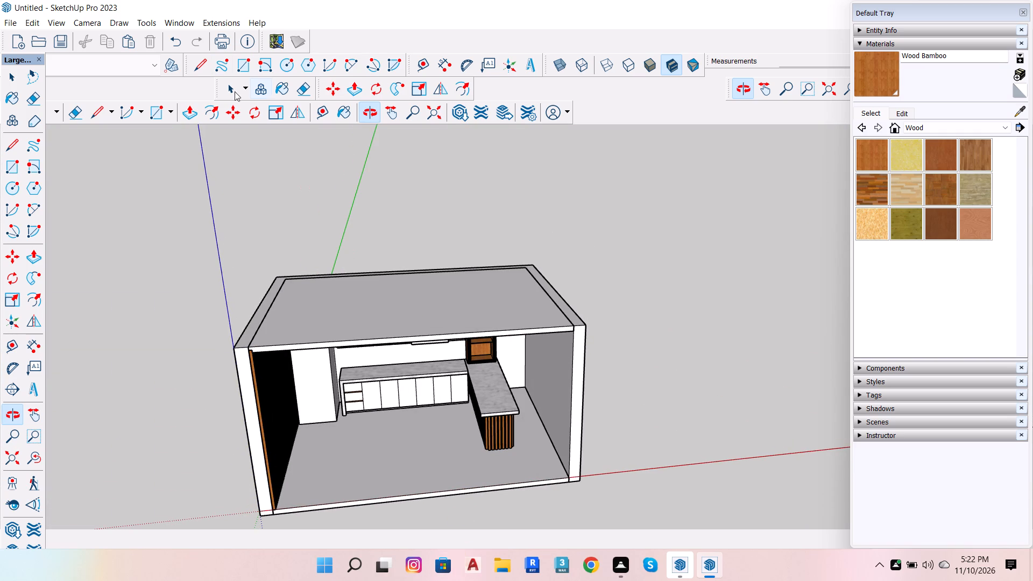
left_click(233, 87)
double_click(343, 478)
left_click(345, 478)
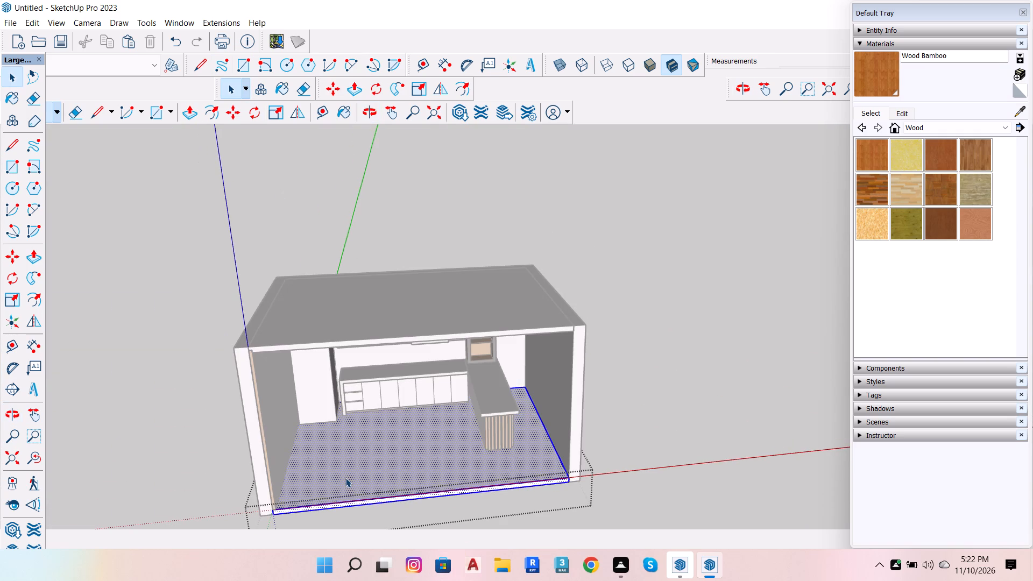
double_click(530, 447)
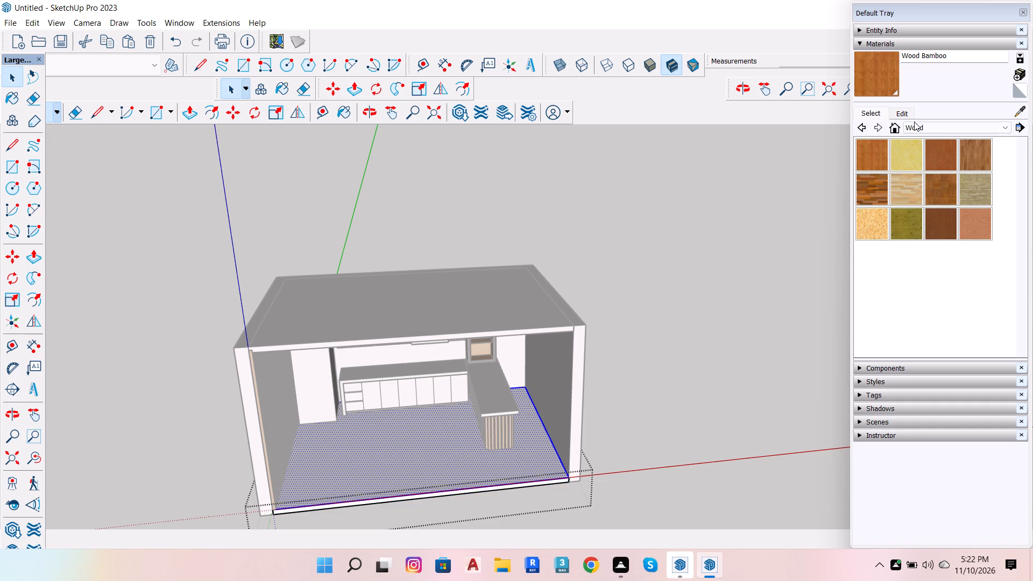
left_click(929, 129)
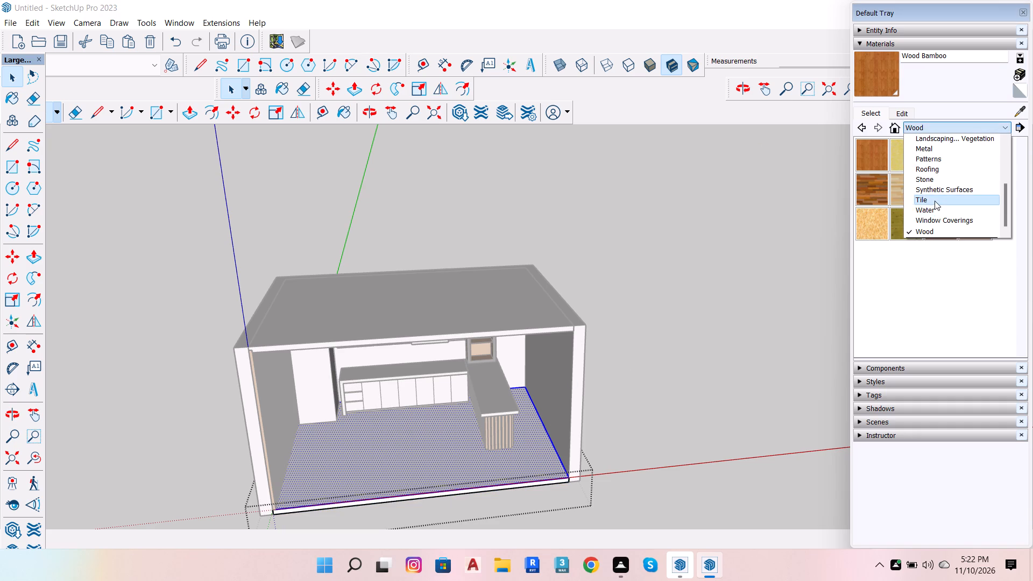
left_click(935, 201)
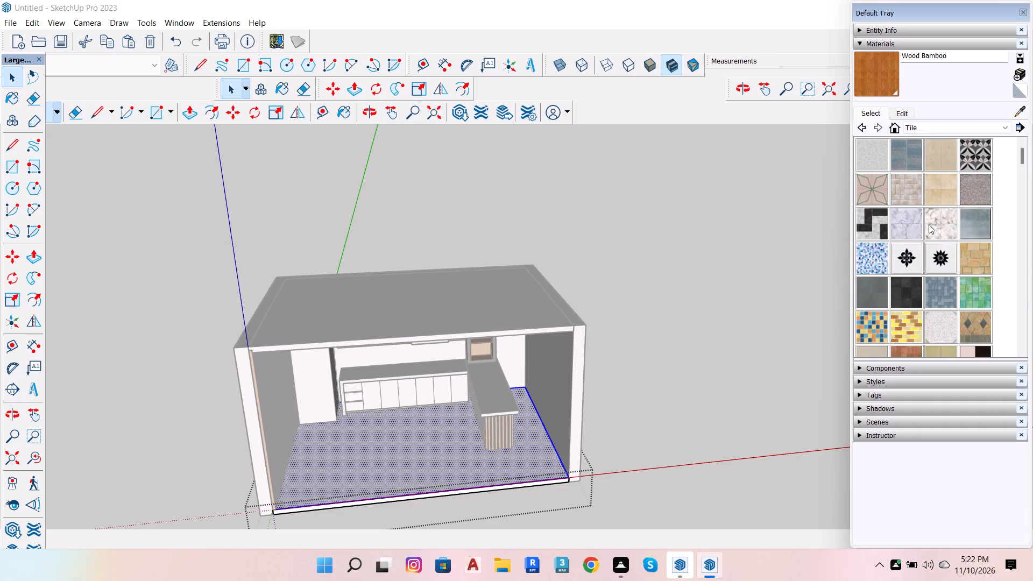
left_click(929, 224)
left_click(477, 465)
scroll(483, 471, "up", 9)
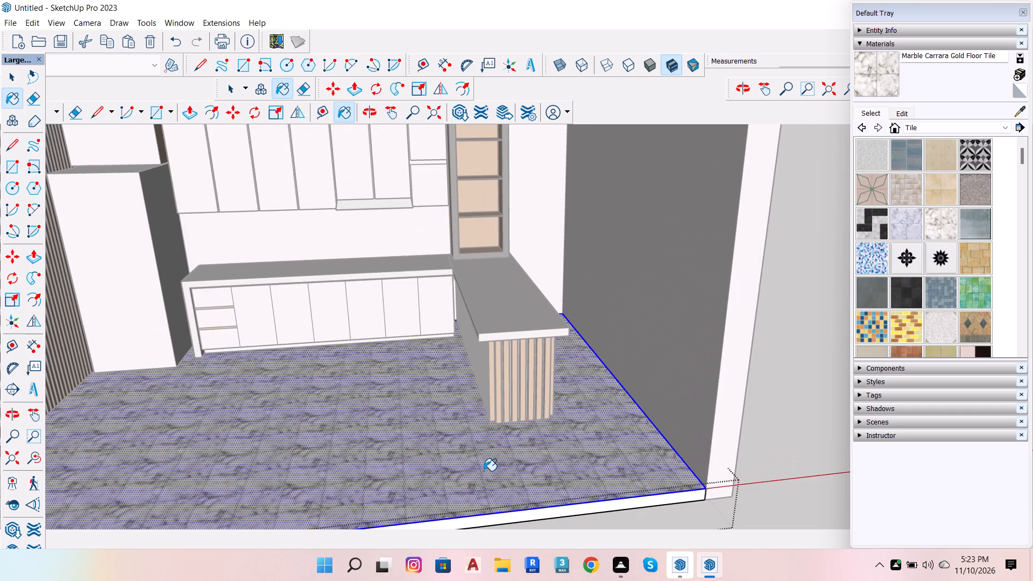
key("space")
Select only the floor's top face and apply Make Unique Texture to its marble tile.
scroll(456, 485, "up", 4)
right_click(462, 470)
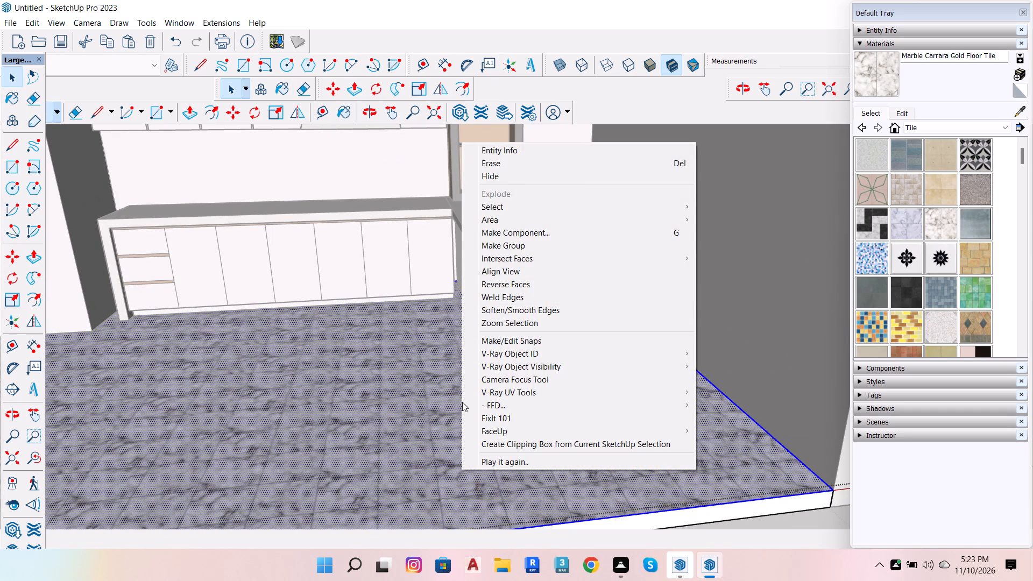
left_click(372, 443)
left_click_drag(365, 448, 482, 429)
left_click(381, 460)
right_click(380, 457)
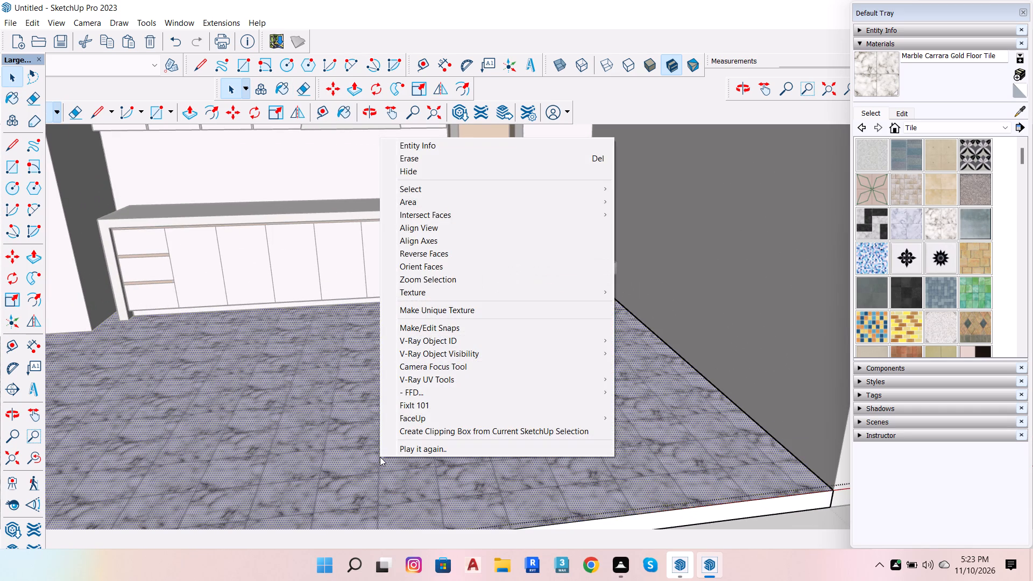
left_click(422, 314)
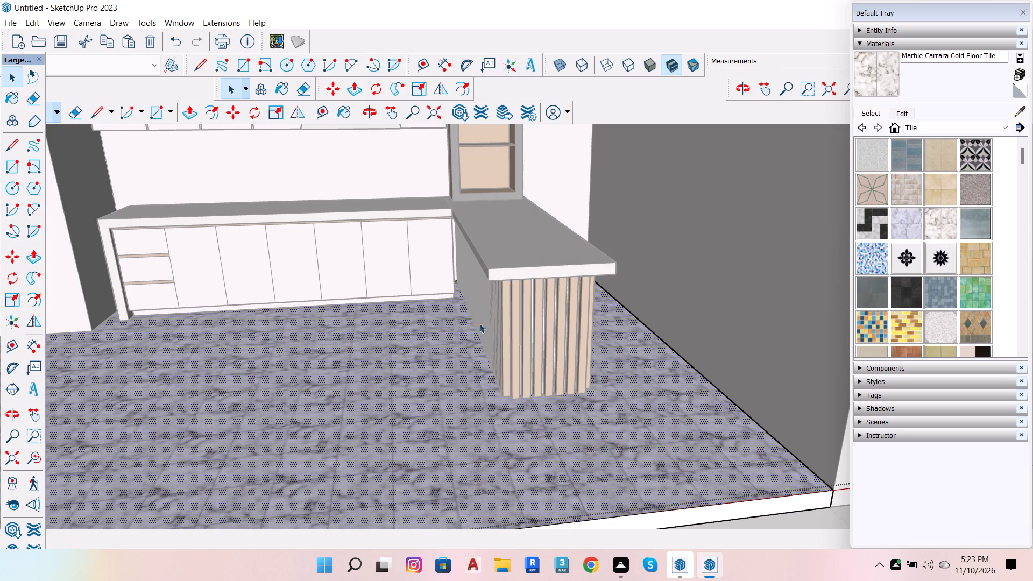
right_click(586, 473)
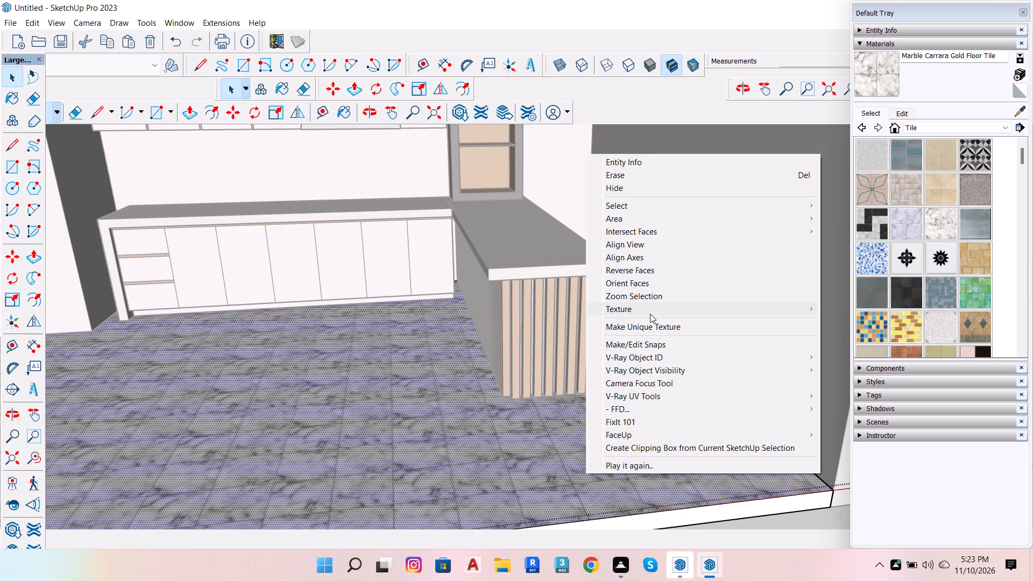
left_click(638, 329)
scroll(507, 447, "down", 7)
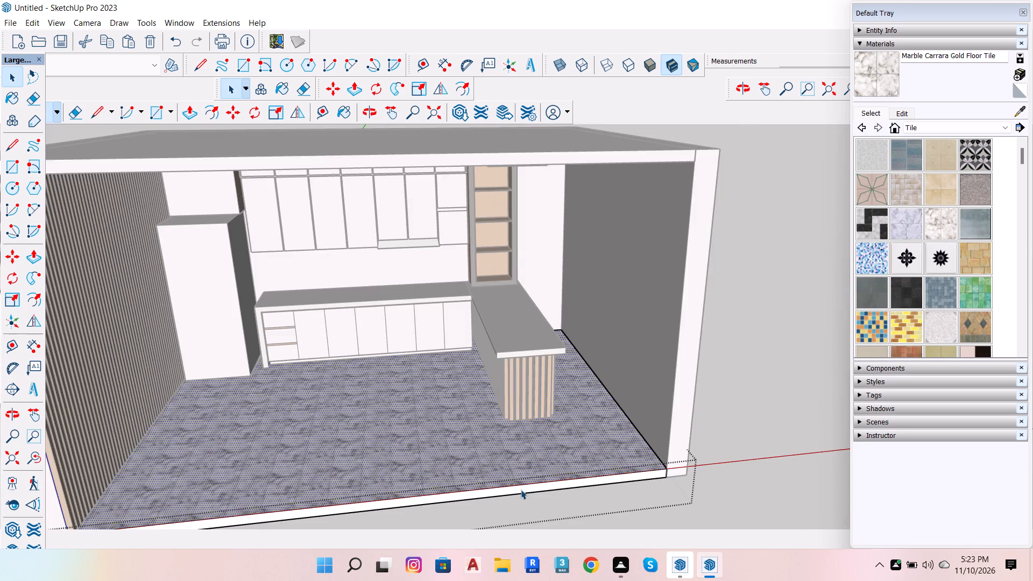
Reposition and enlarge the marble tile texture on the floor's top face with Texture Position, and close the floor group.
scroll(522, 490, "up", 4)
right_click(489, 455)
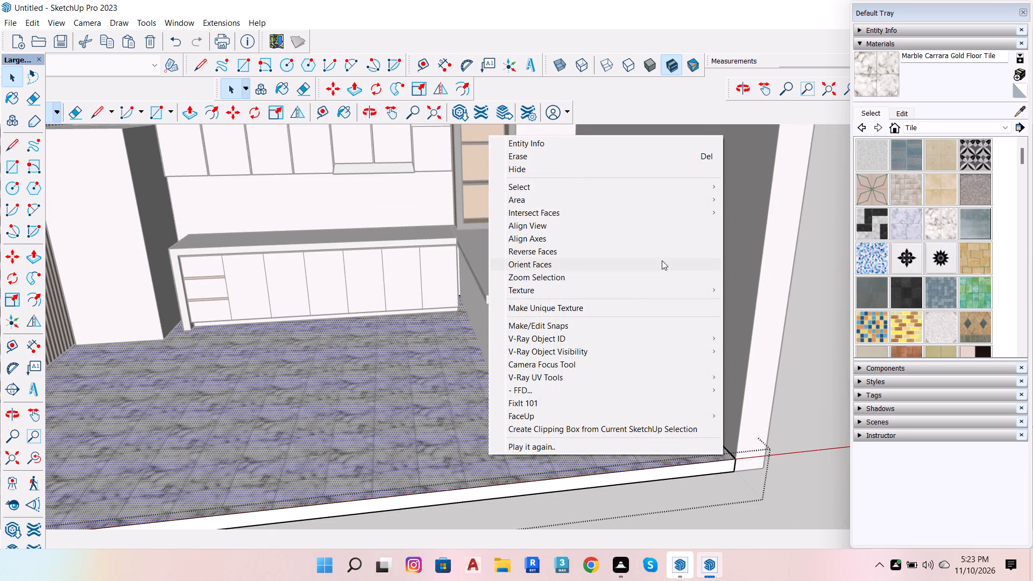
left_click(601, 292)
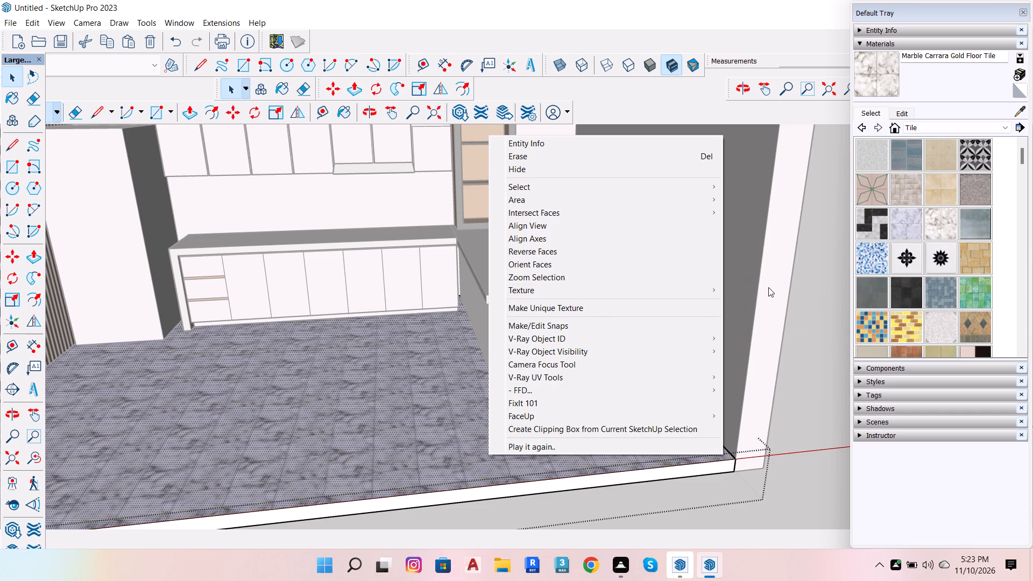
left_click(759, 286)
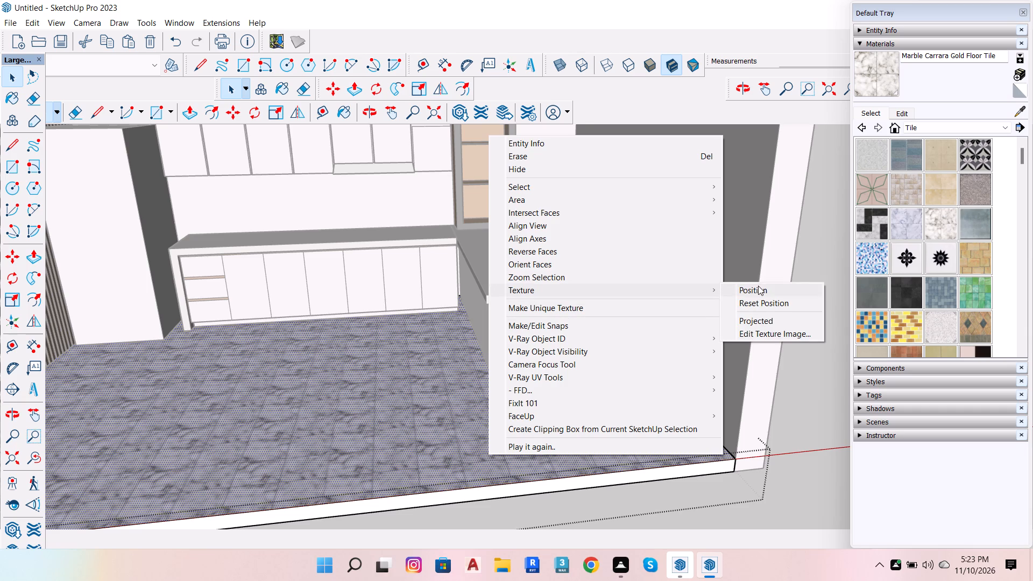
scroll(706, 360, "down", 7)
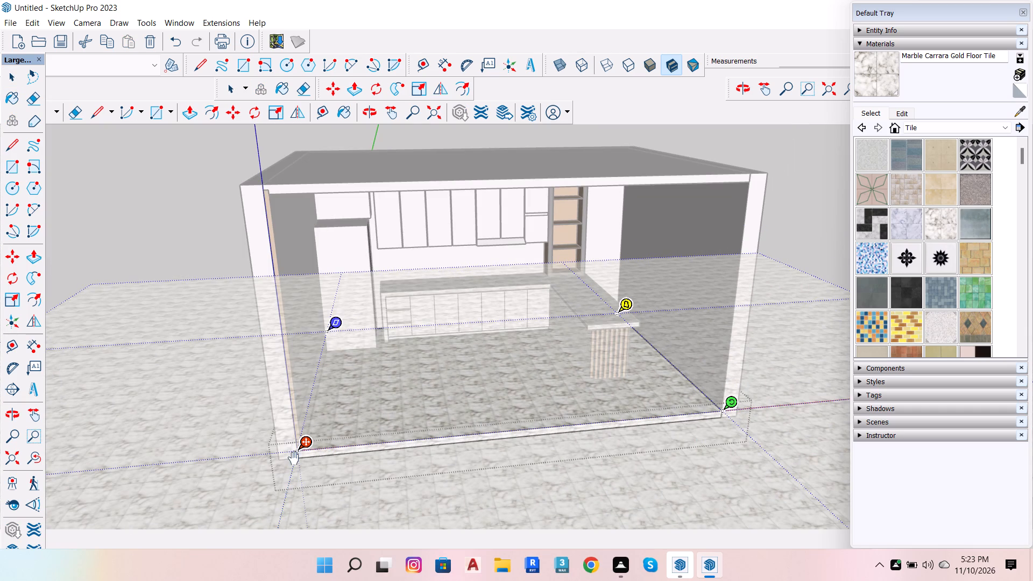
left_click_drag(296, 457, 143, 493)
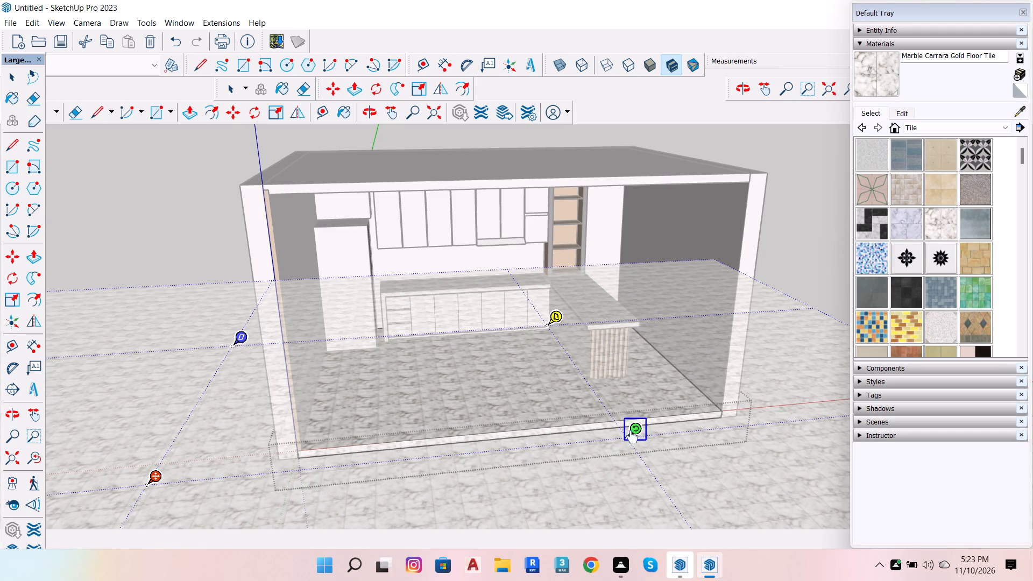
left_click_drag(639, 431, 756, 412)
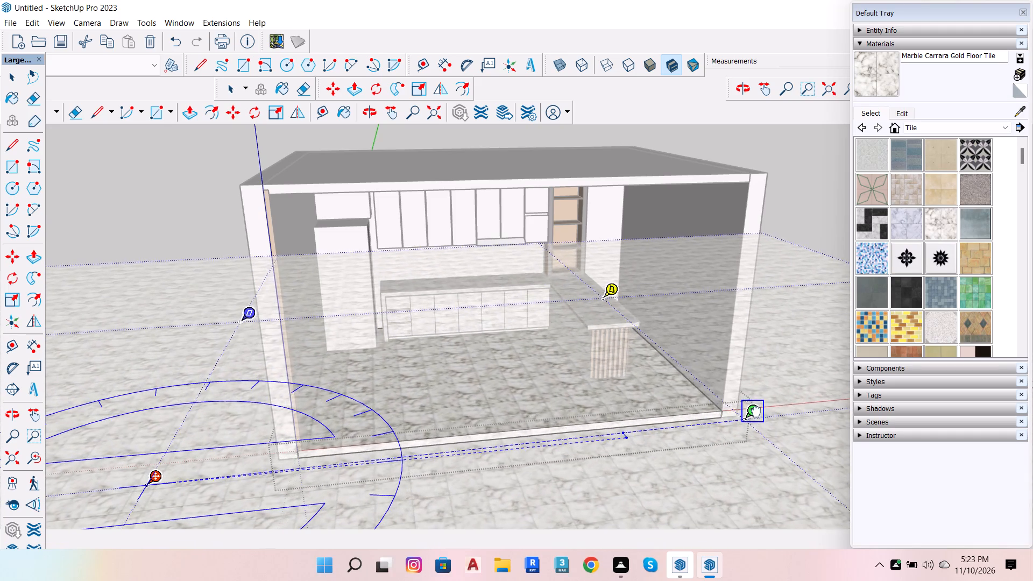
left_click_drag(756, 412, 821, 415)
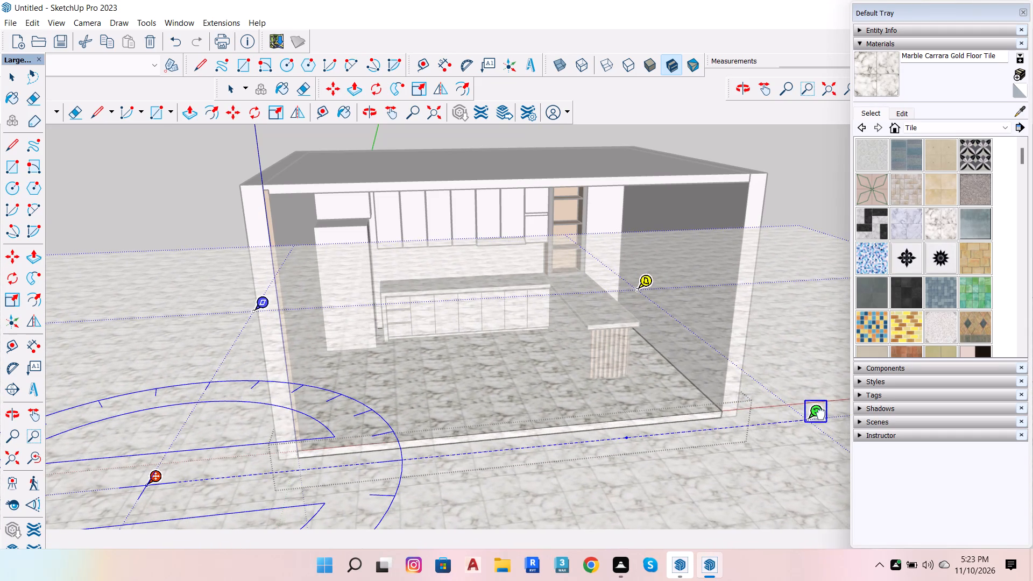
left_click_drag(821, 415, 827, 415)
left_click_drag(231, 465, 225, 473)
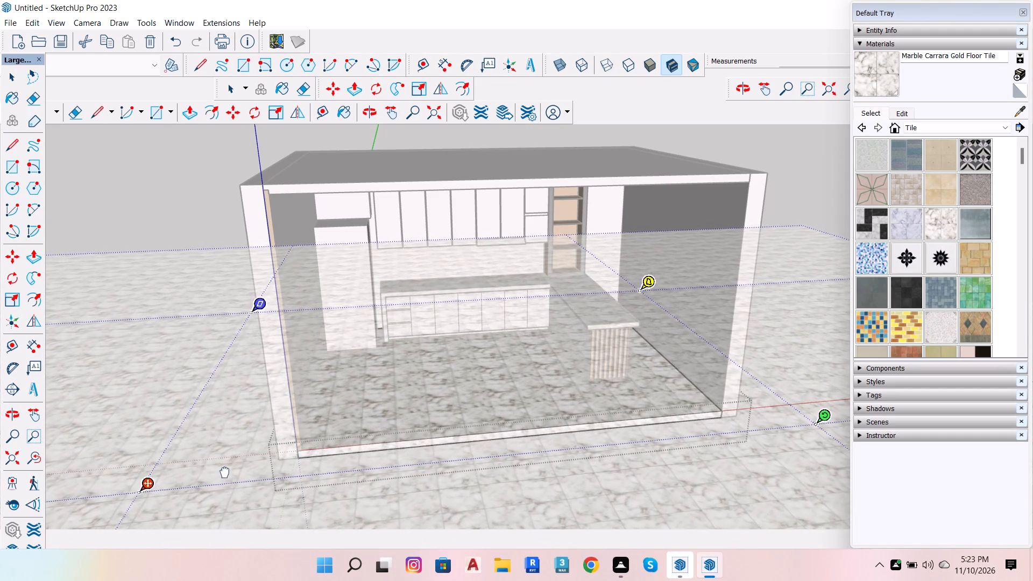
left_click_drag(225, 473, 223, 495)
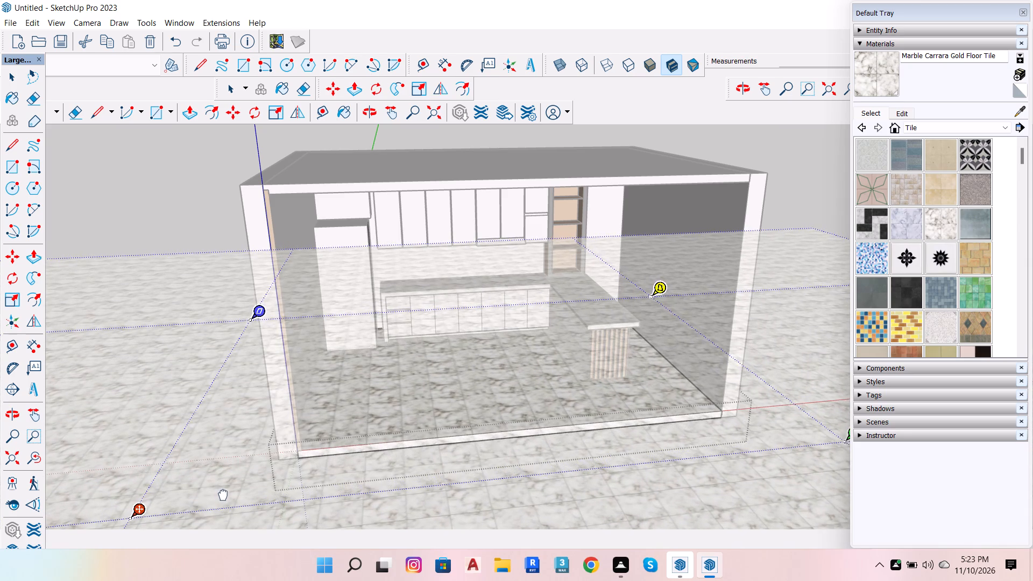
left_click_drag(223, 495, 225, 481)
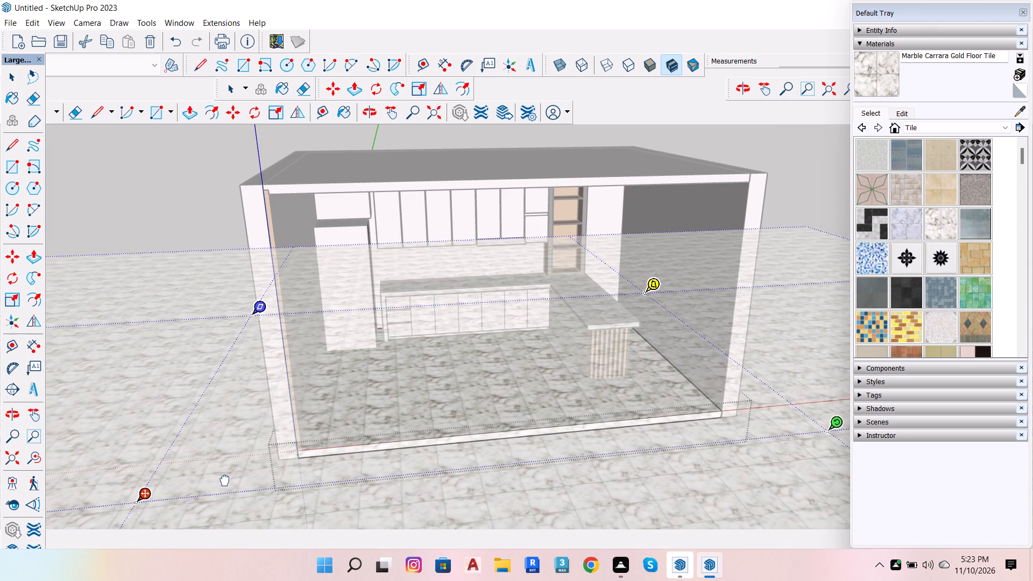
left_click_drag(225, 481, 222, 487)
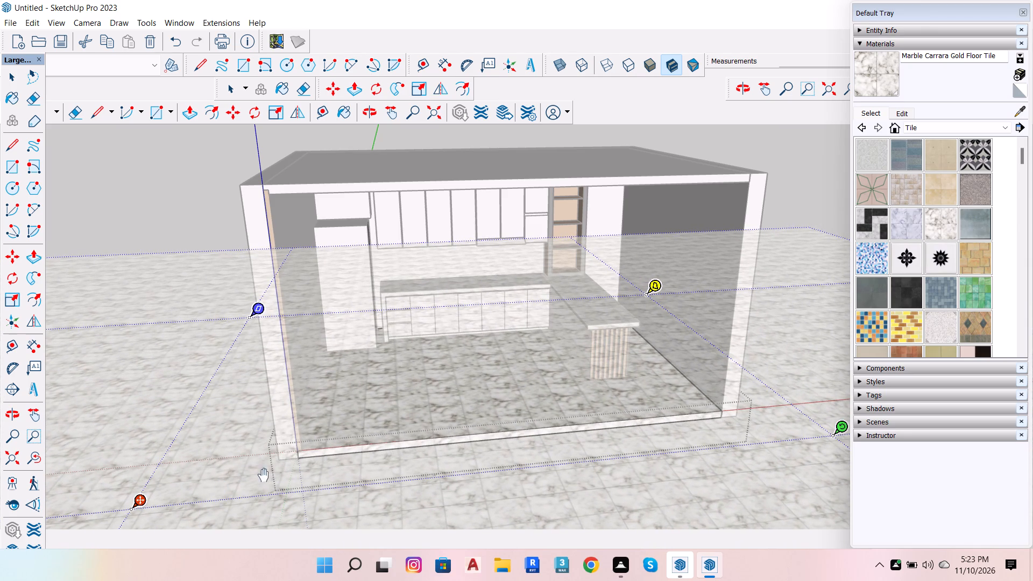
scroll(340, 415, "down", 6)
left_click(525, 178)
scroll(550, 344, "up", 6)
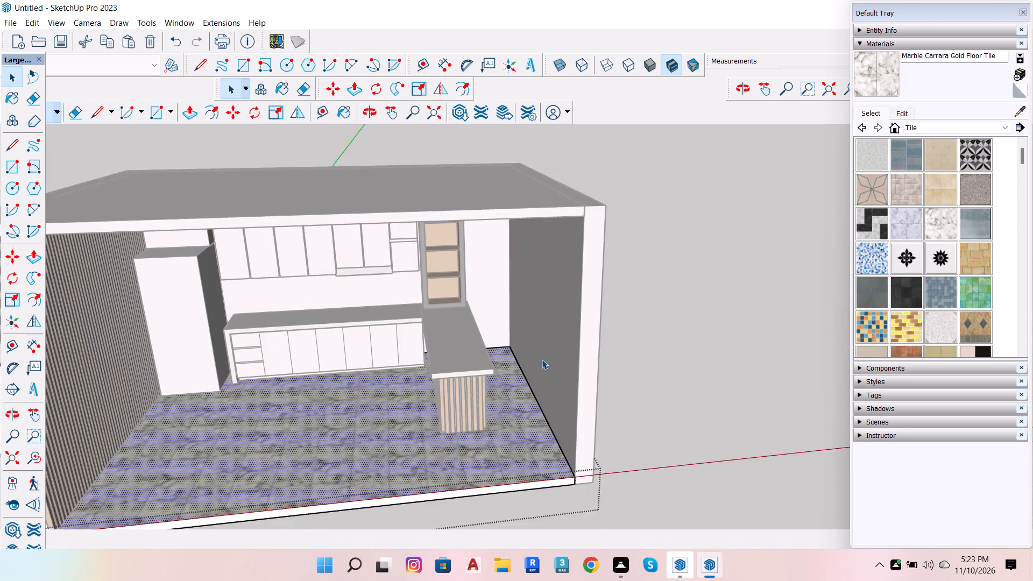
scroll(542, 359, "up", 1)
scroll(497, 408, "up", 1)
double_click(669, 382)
Paint the whole floor group with the Terrazzo Tile Accent material, and deselect it.
scroll(530, 386, "down", 6)
scroll(414, 437, "up", 8)
scroll(477, 406, "up", 6)
scroll(472, 408, "down", 4)
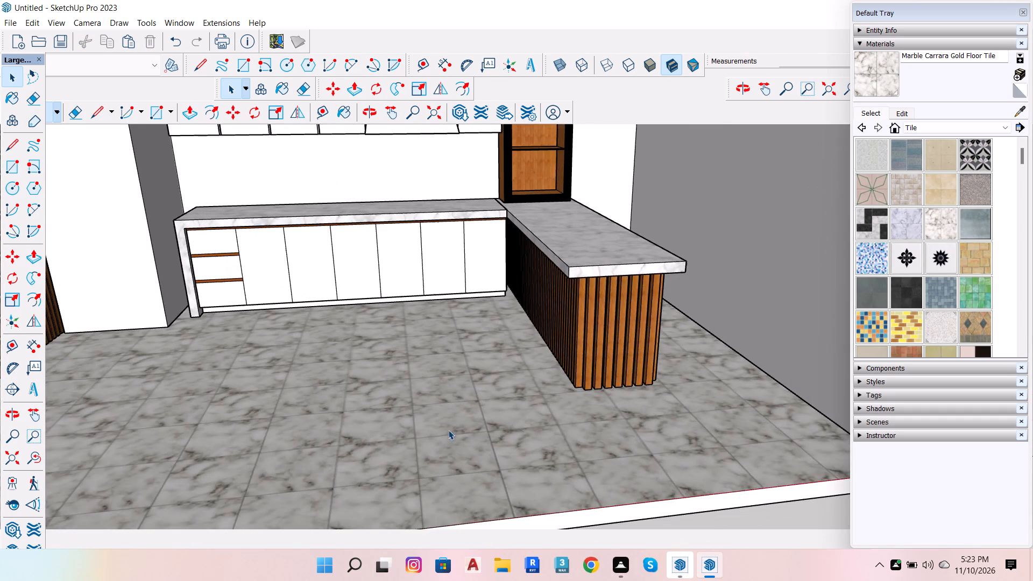
scroll(485, 380, "up", 5)
scroll(371, 368, "down", 6)
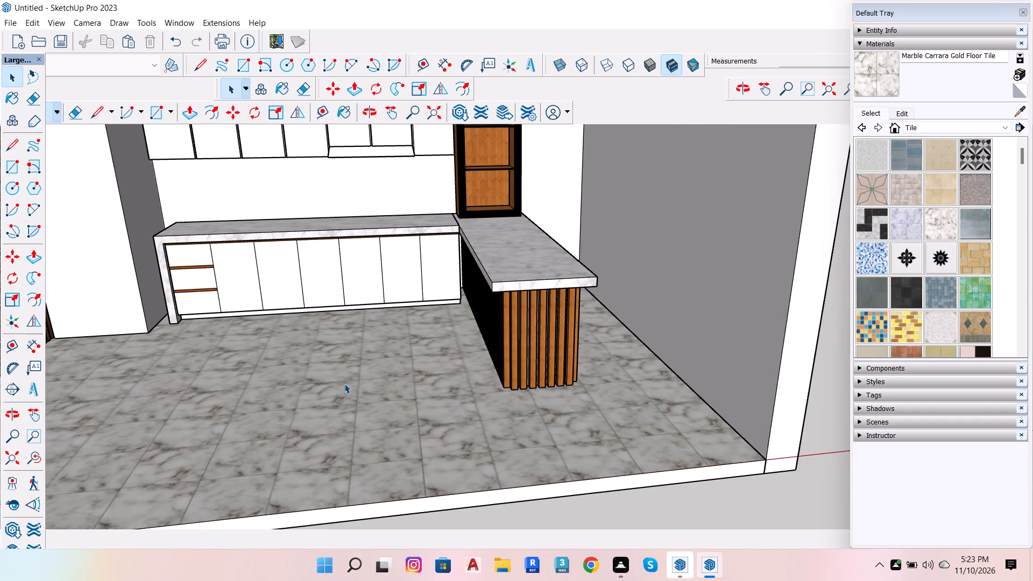
scroll(344, 384, "up", 3)
left_click(350, 381)
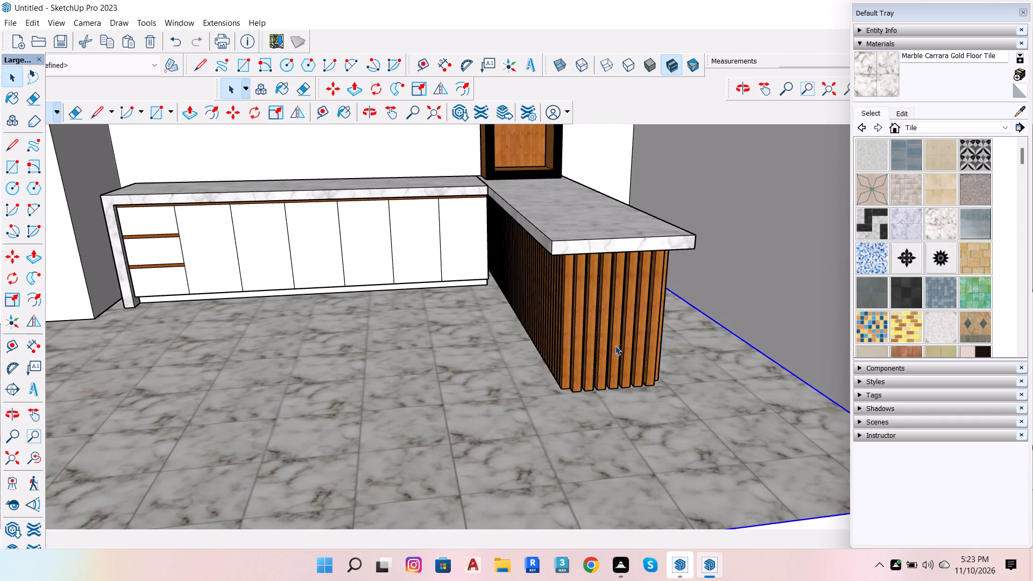
left_click(949, 324)
left_click(463, 457)
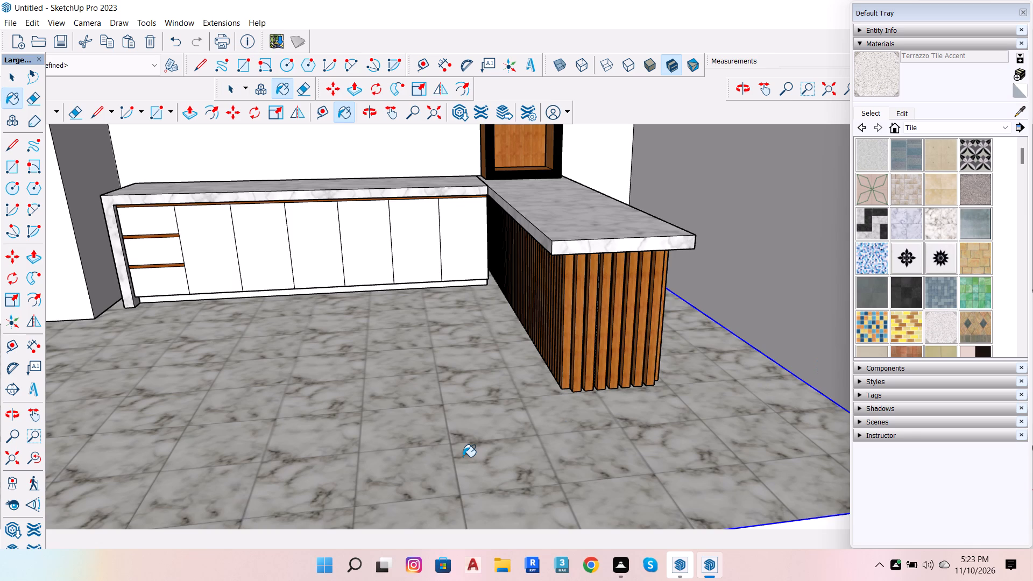
key("space")
scroll(526, 400, "down", 7)
left_click(602, 550)
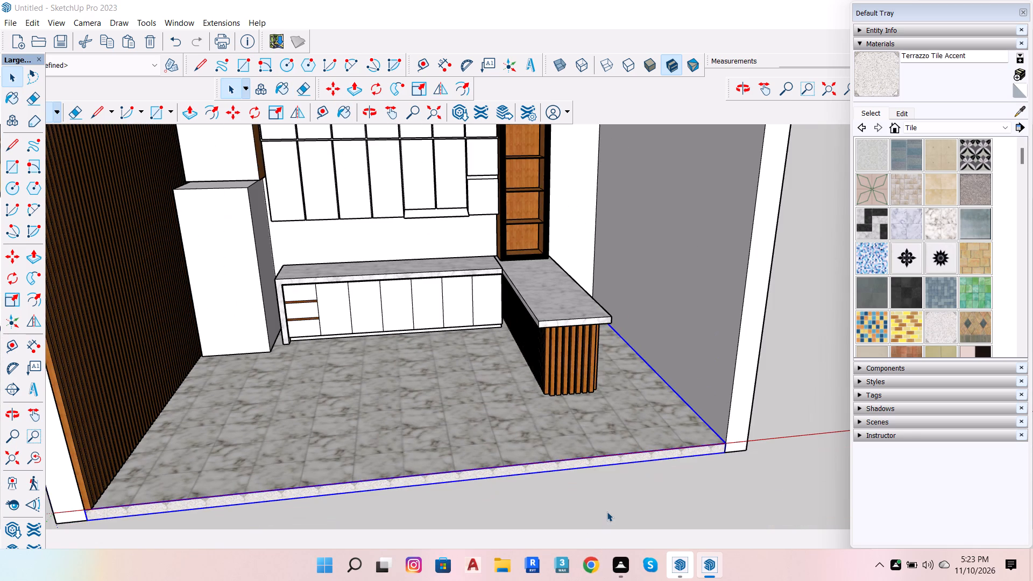
double_click(607, 512)
Inside the floor group, paint the top face with the Field Square Tile material.
double_click(565, 442)
left_click(565, 441)
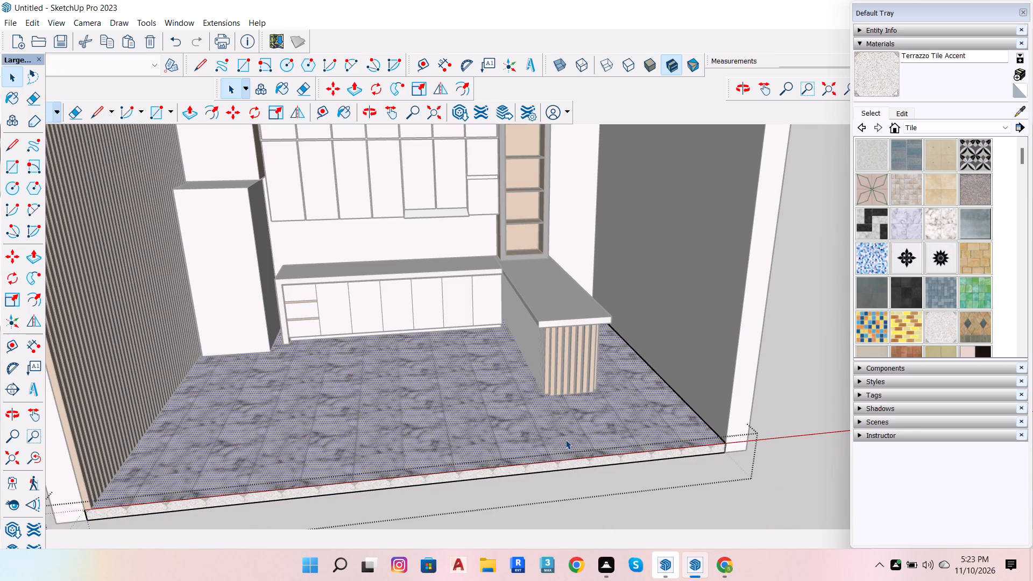
left_click(566, 439)
scroll(937, 262, "down", 1)
left_click(943, 181)
left_click(360, 420)
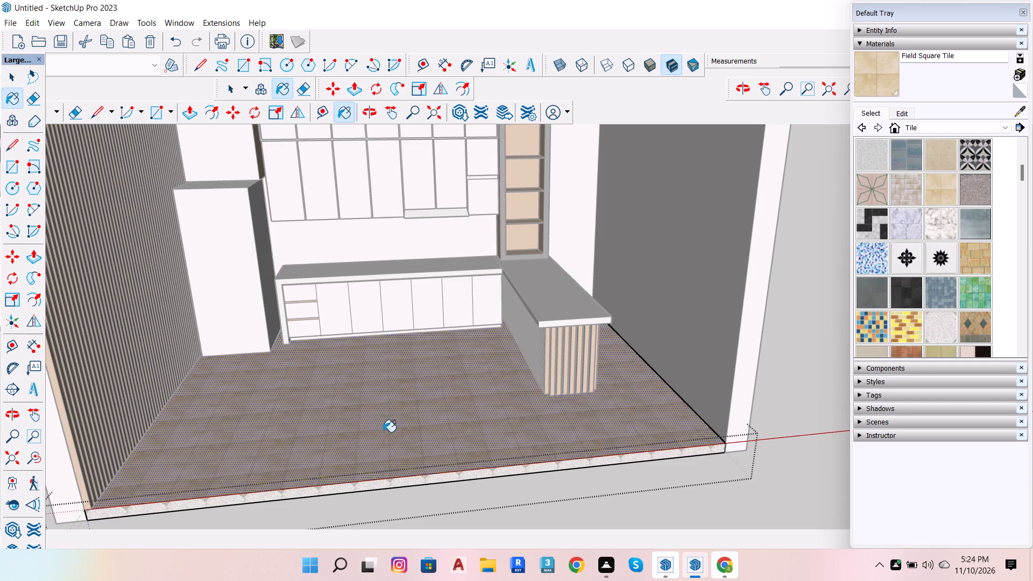
Apply Make Unique Texture to the Field Square Tile on the floor's top face.
scroll(383, 434, "up", 11)
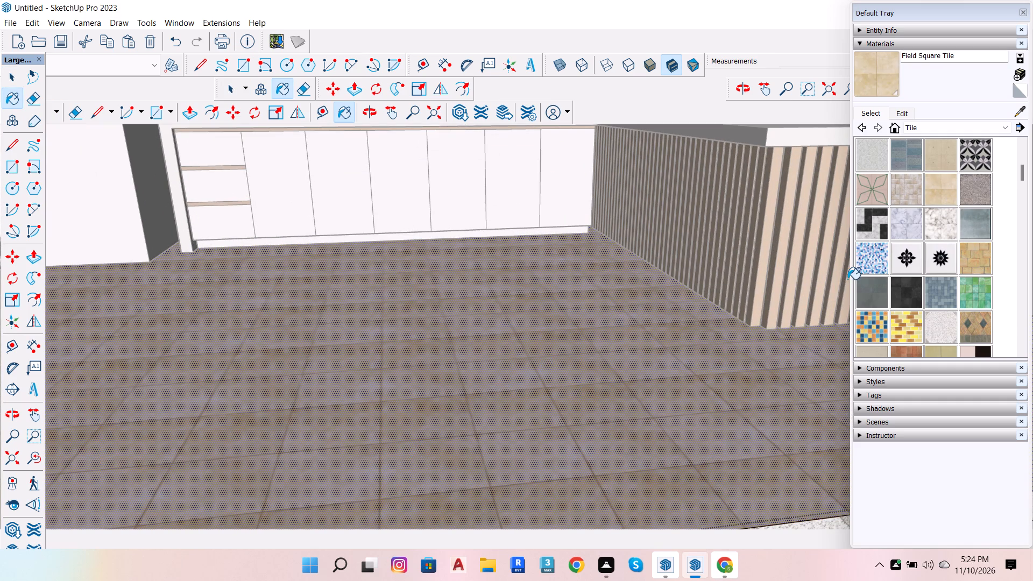
scroll(906, 257, "down", 5)
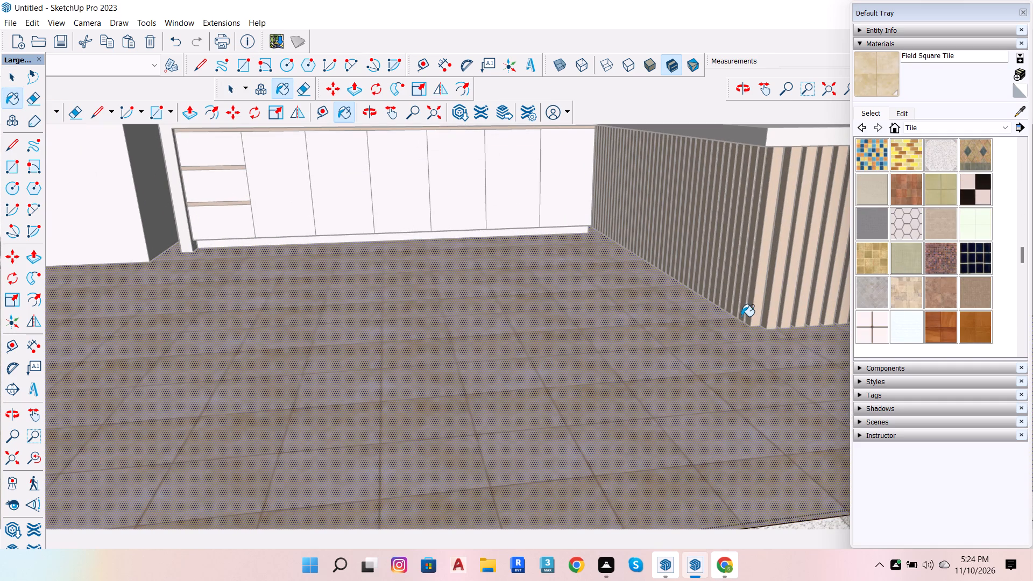
key("space")
right_click(530, 386)
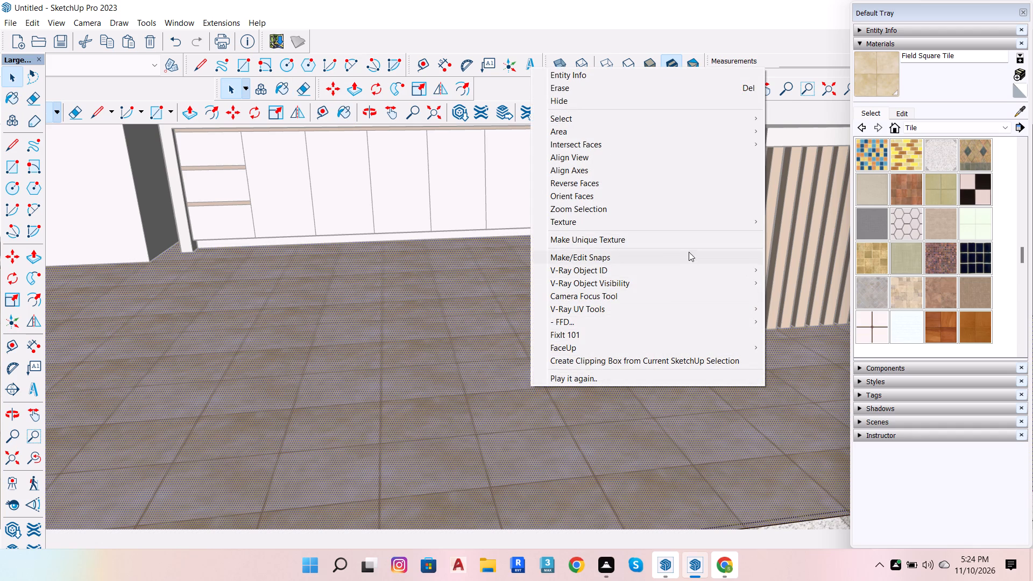
left_click(653, 233)
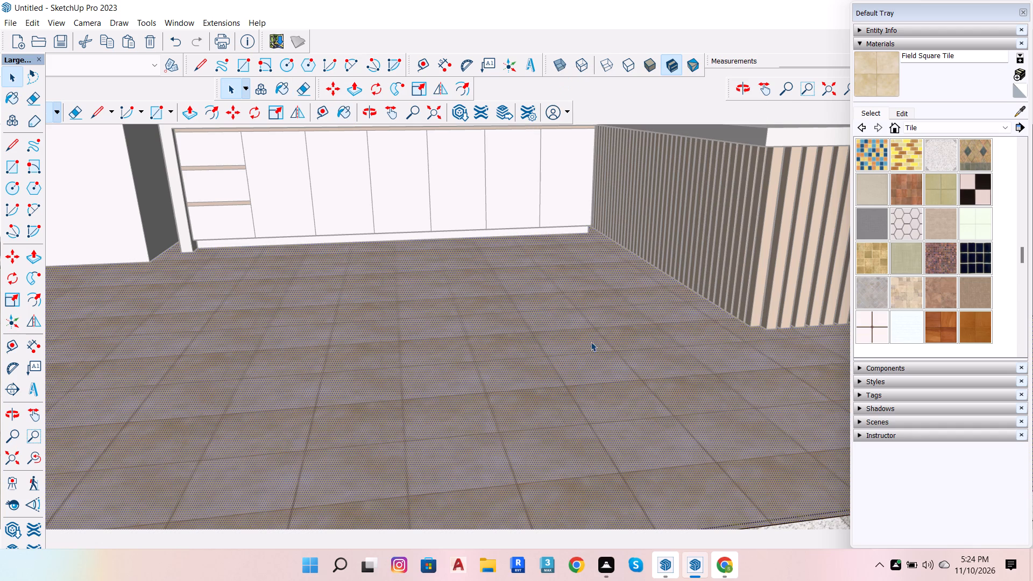
Slightly enlarge the square tile texture on the floor's top face with Texture Position, keeping its origin at the floor's front corner.
right_click(591, 342)
left_click(669, 180)
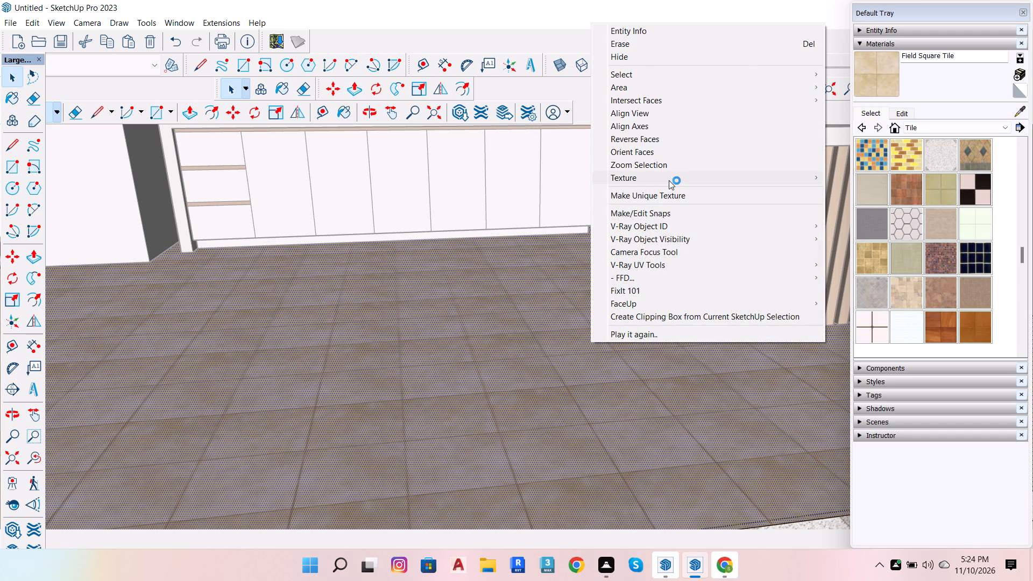
left_click(867, 174)
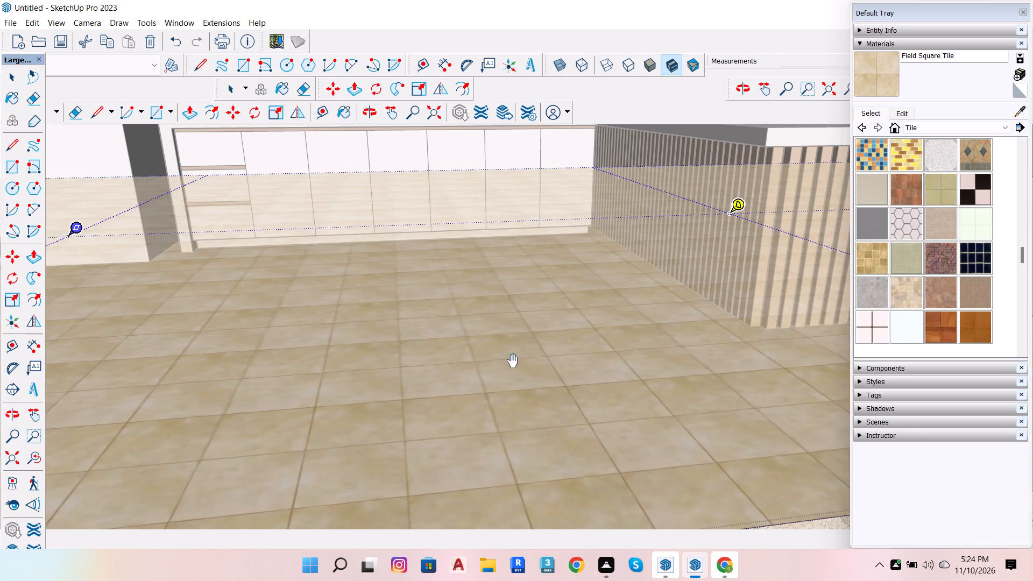
scroll(505, 378, "down", 6)
scroll(583, 370, "down", 7)
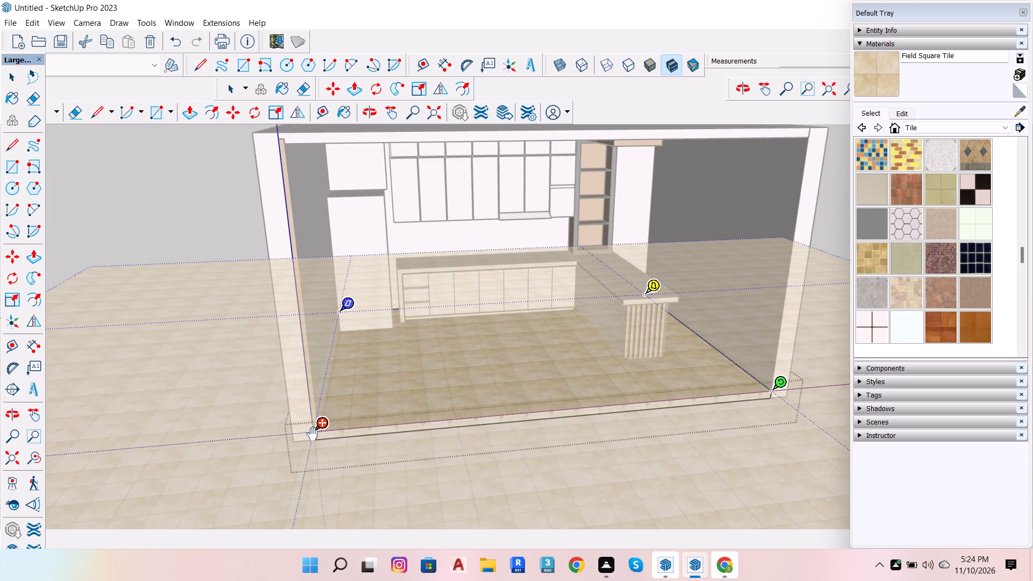
left_click_drag(313, 434, 243, 501)
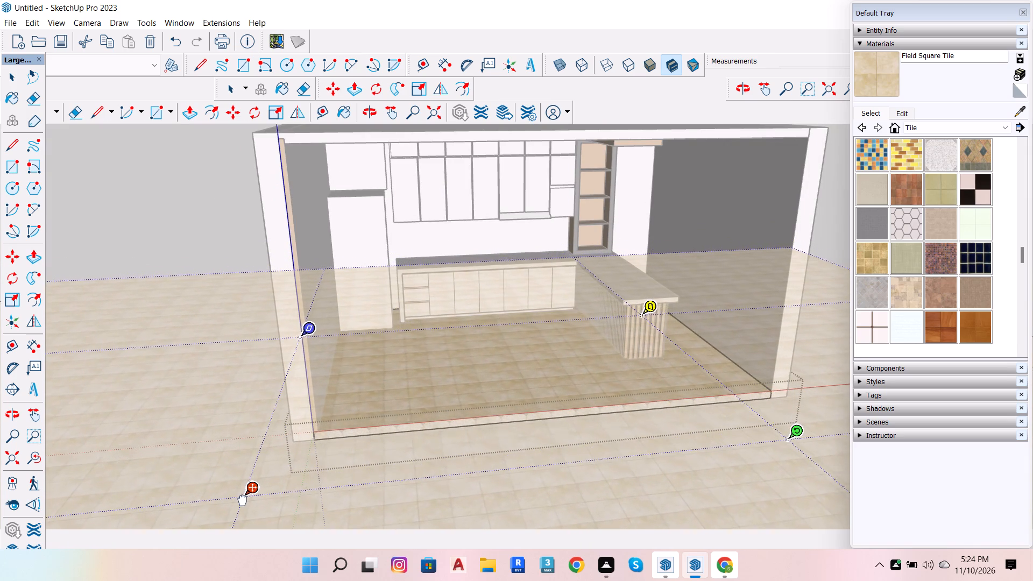
left_click_drag(243, 501, 292, 480)
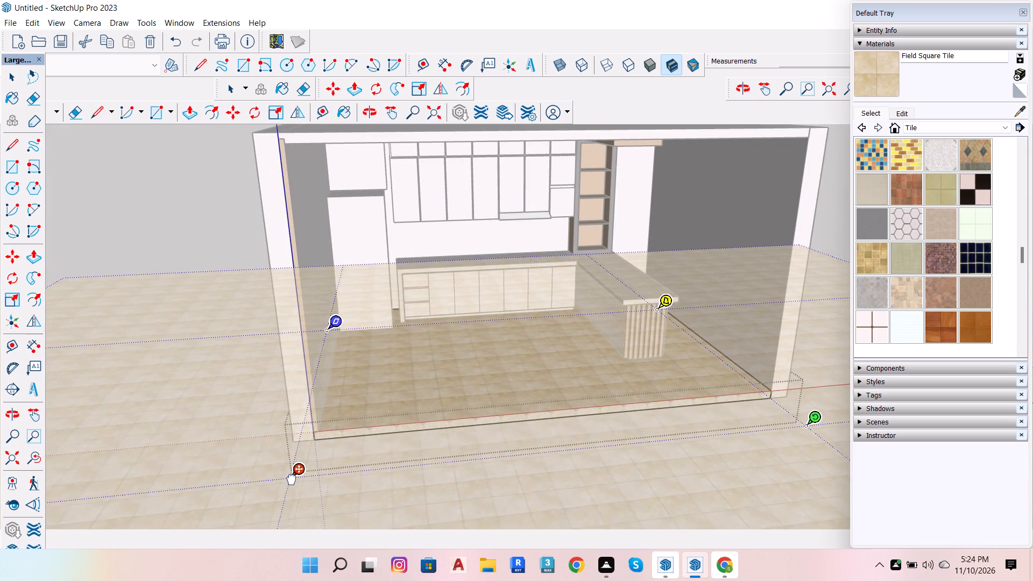
left_click_drag(292, 480, 320, 431)
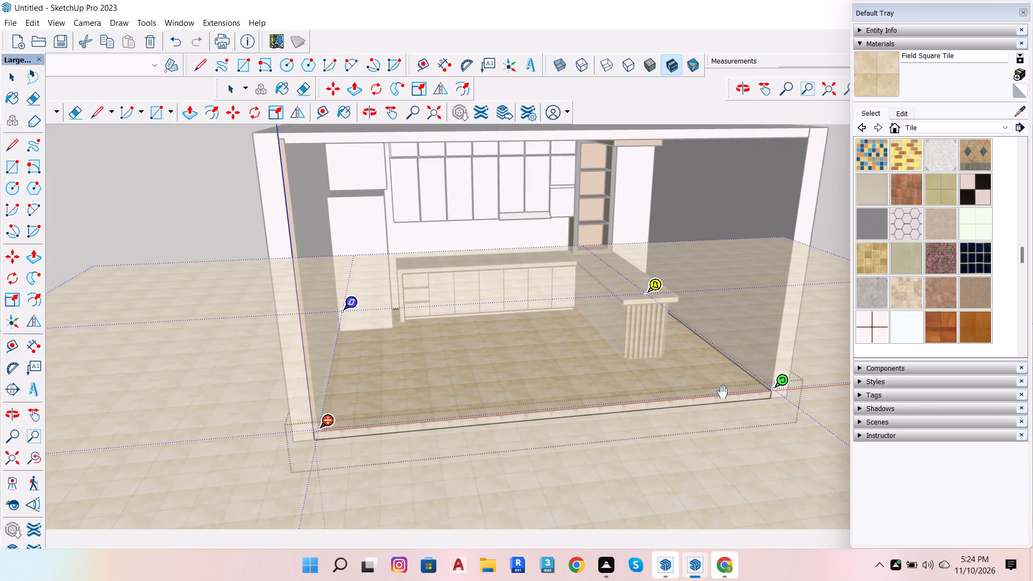
left_click_drag(775, 390, 817, 385)
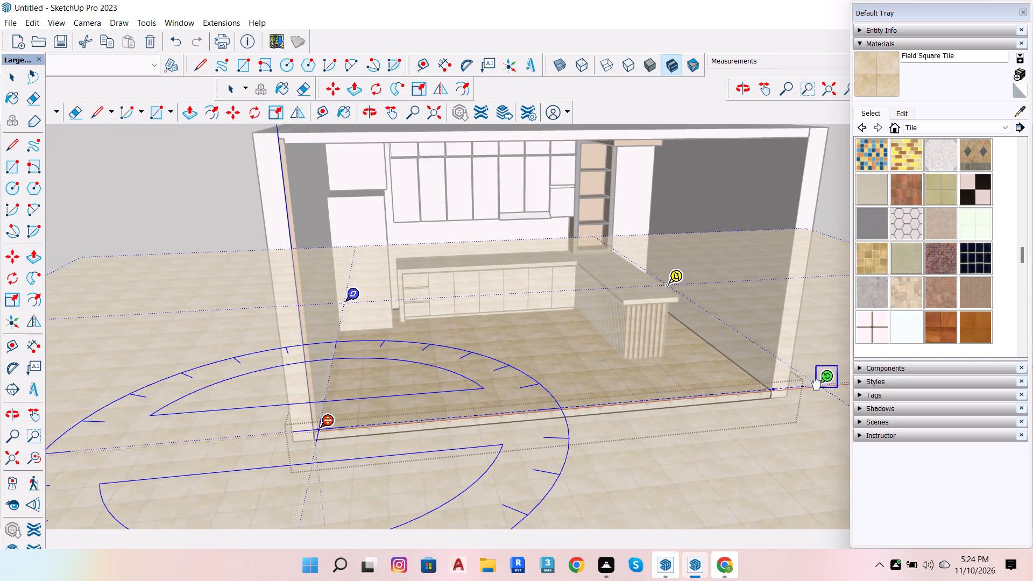
left_click_drag(817, 385, 854, 381)
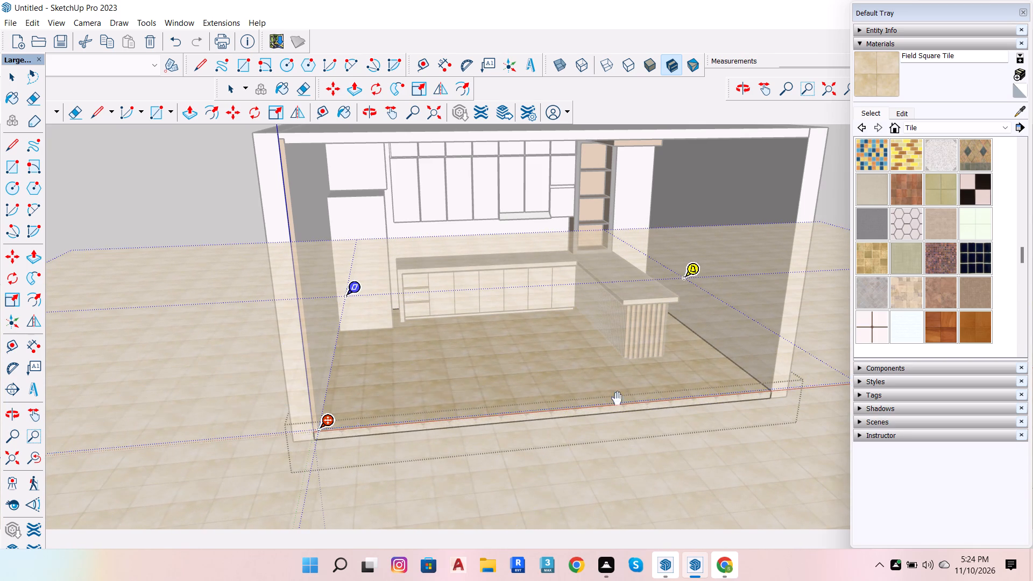
scroll(562, 412, "down", 8)
scroll(467, 427, "up", 5)
scroll(405, 434, "up", 5)
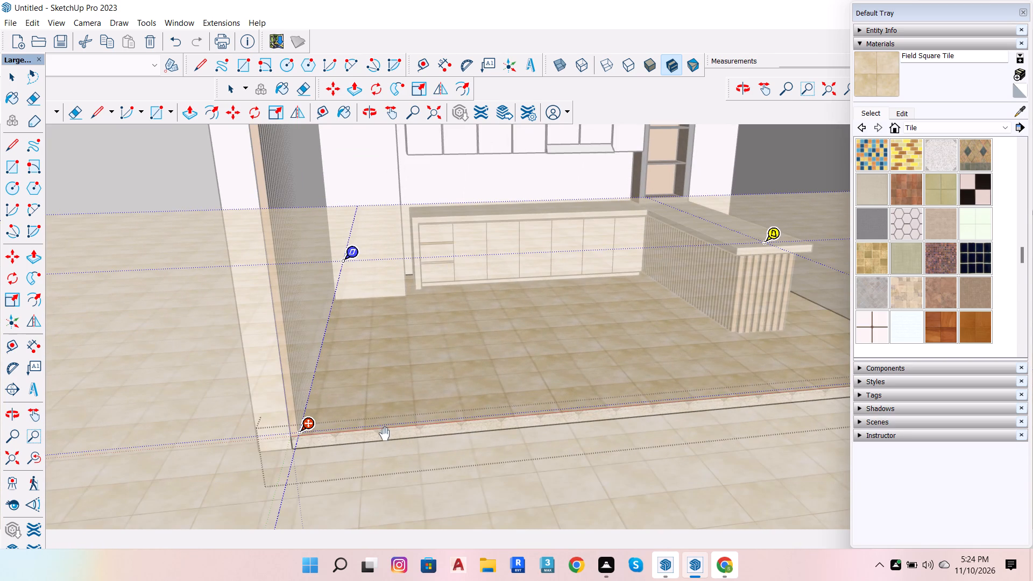
scroll(258, 481, "down", 12)
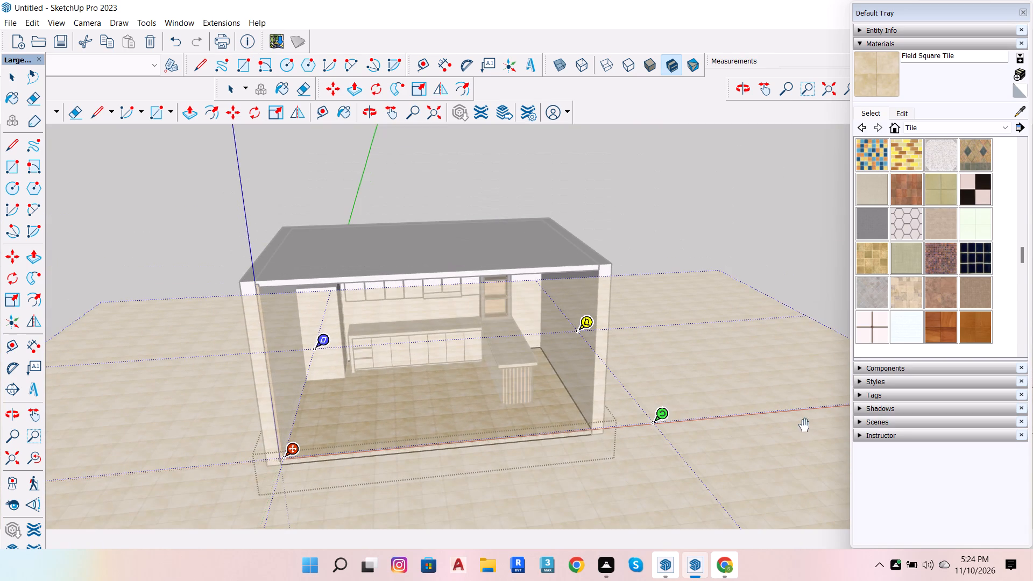
left_click(658, 188)
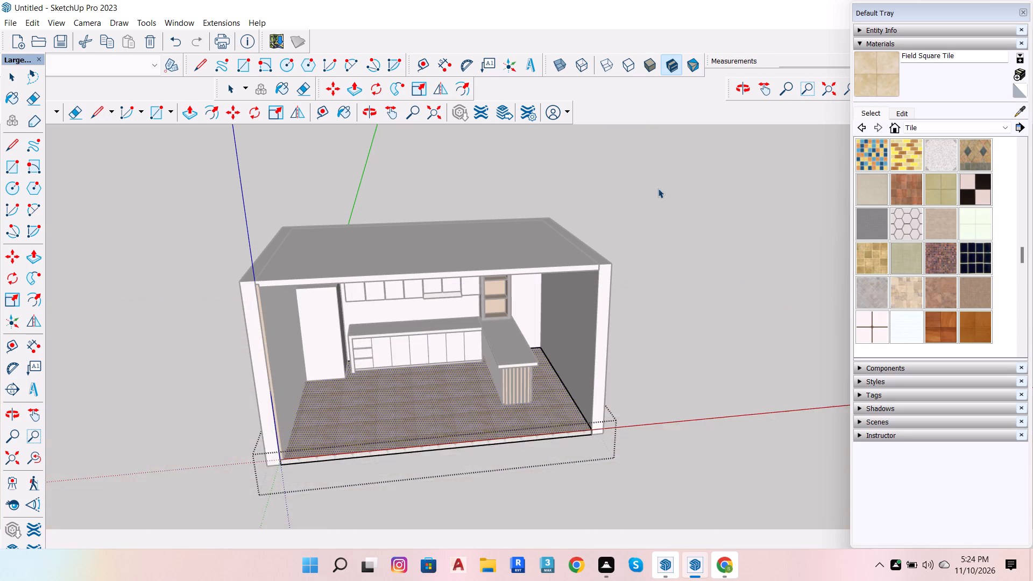
Darken the Field Square Tile material's colour slightly, and close the floor group.
scroll(448, 419, "up", 6)
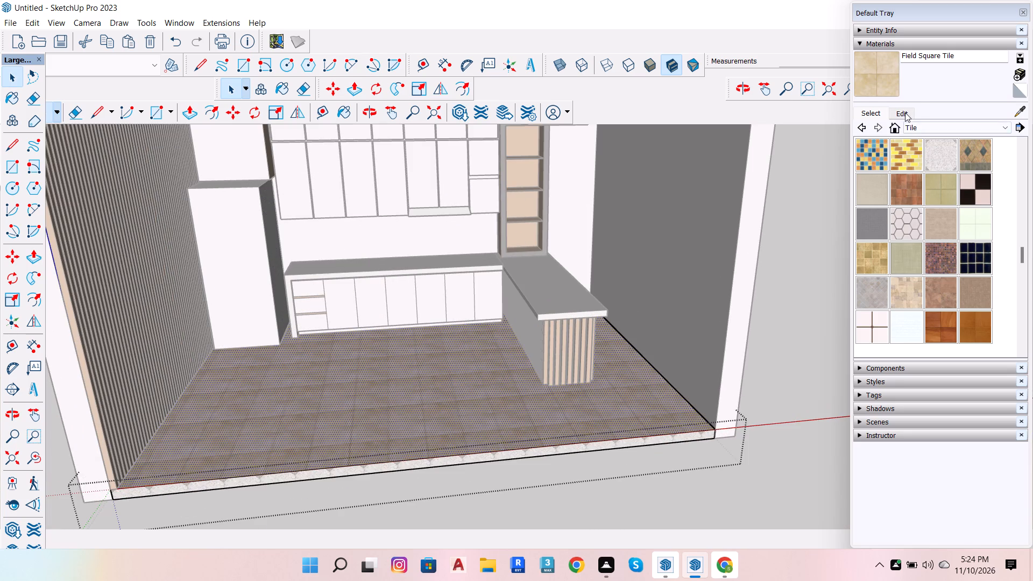
left_click(904, 112)
left_click(919, 177)
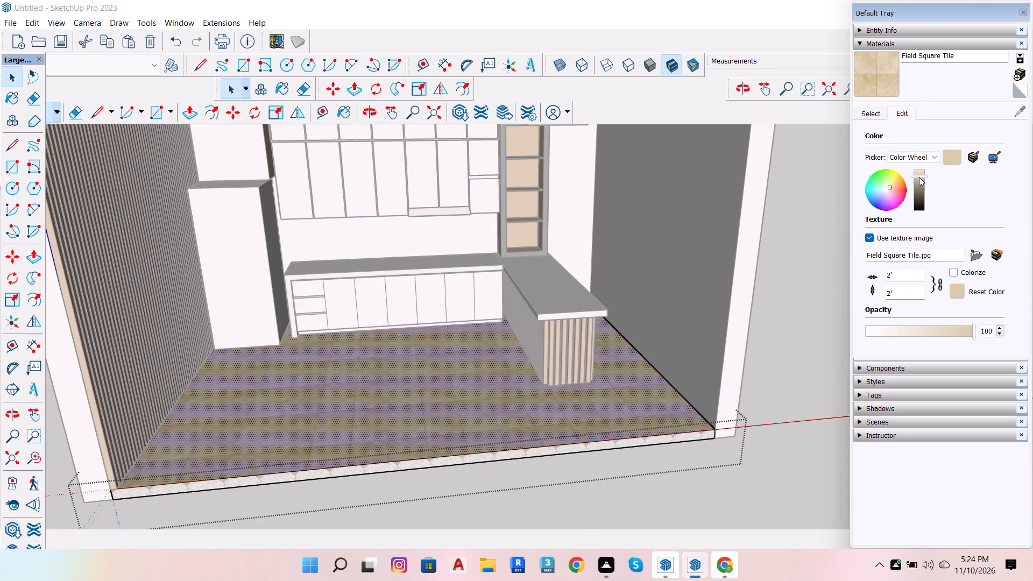
double_click(753, 369)
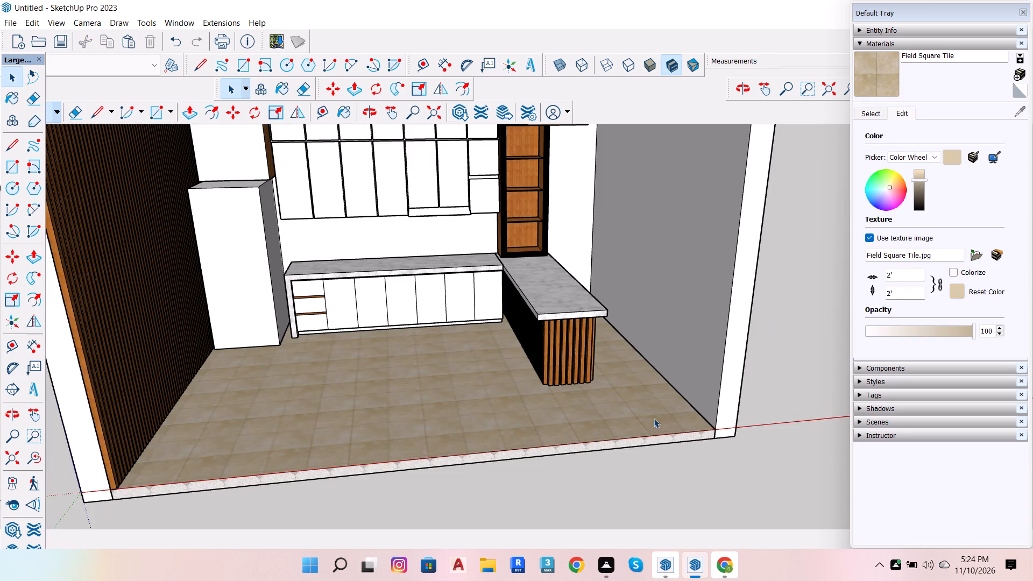
Inside the floor group, try Tile Hexagon White on the front edge face, repaint it with Tile Various Tan, and close the group.
scroll(560, 451, "up", 6)
left_click(561, 450)
triple_click(561, 450)
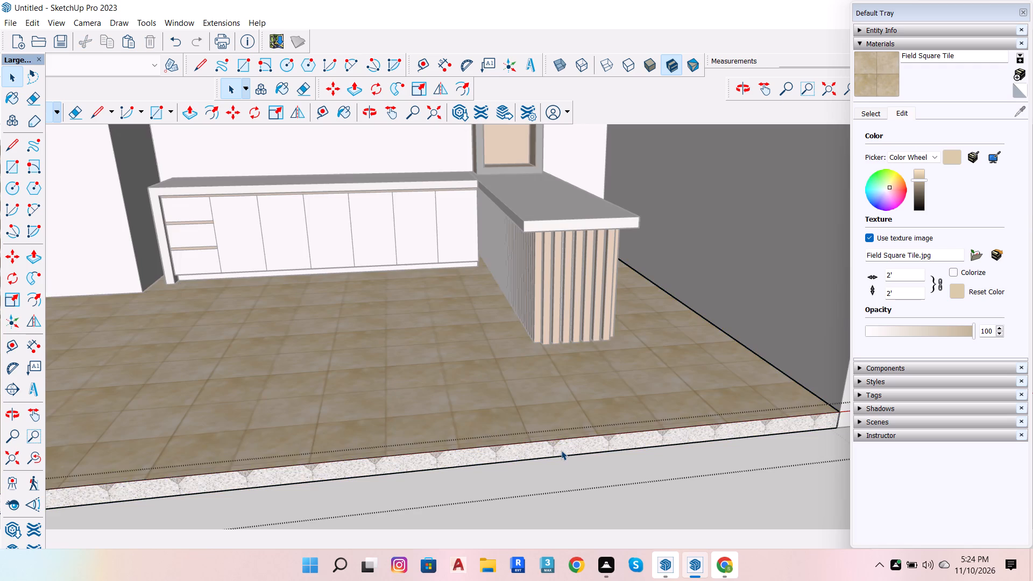
double_click(561, 450)
double_click(561, 450)
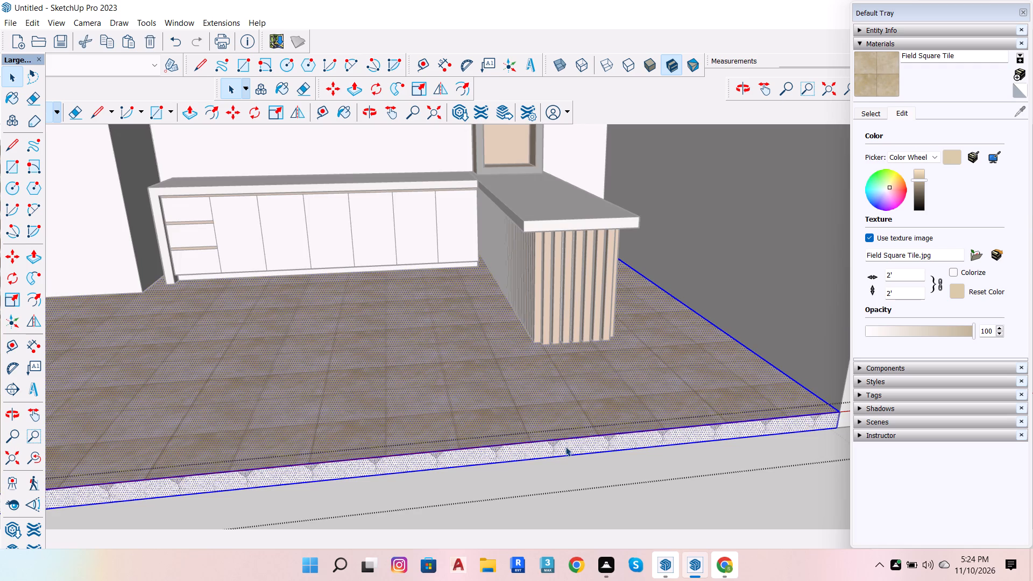
left_click(565, 447)
left_click(568, 448)
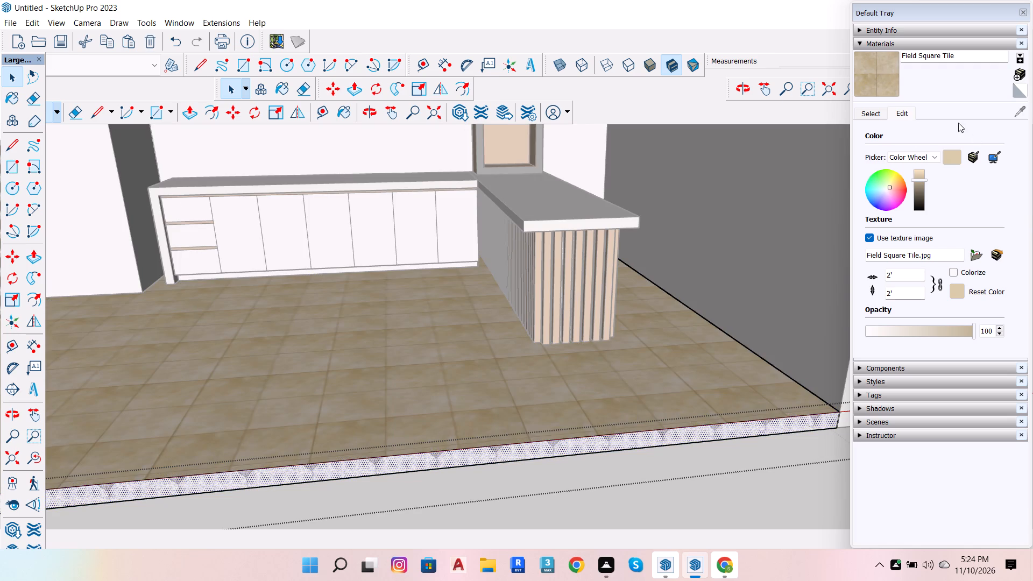
left_click(864, 112)
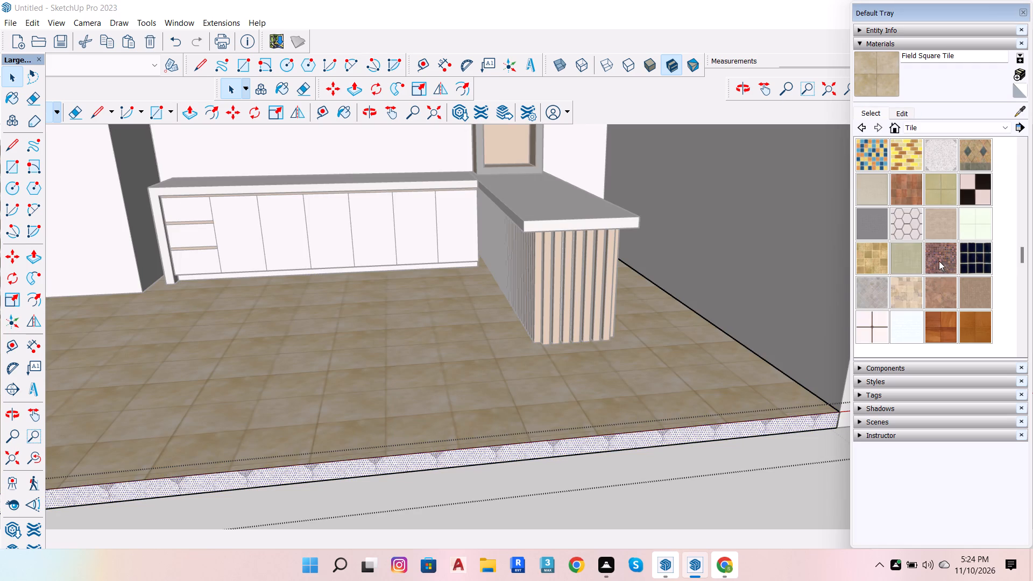
left_click(911, 218)
left_click(755, 427)
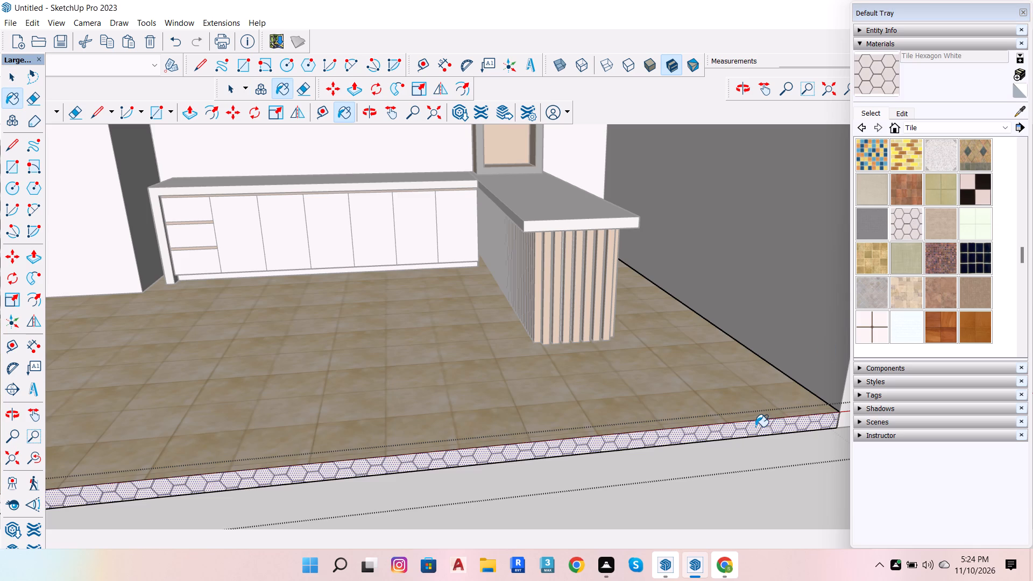
left_click(897, 304)
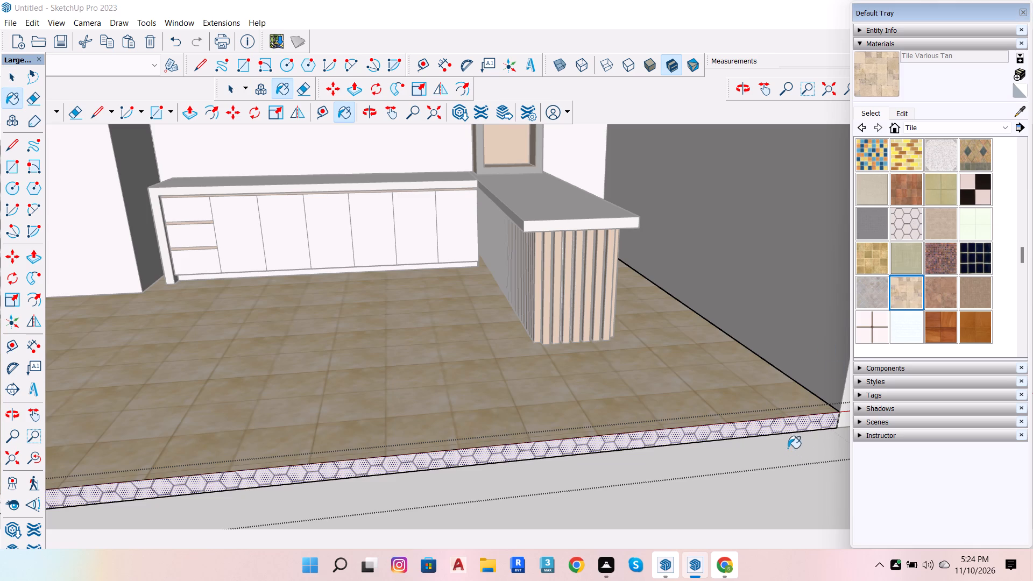
left_click(777, 424)
scroll(676, 439, "down", 3)
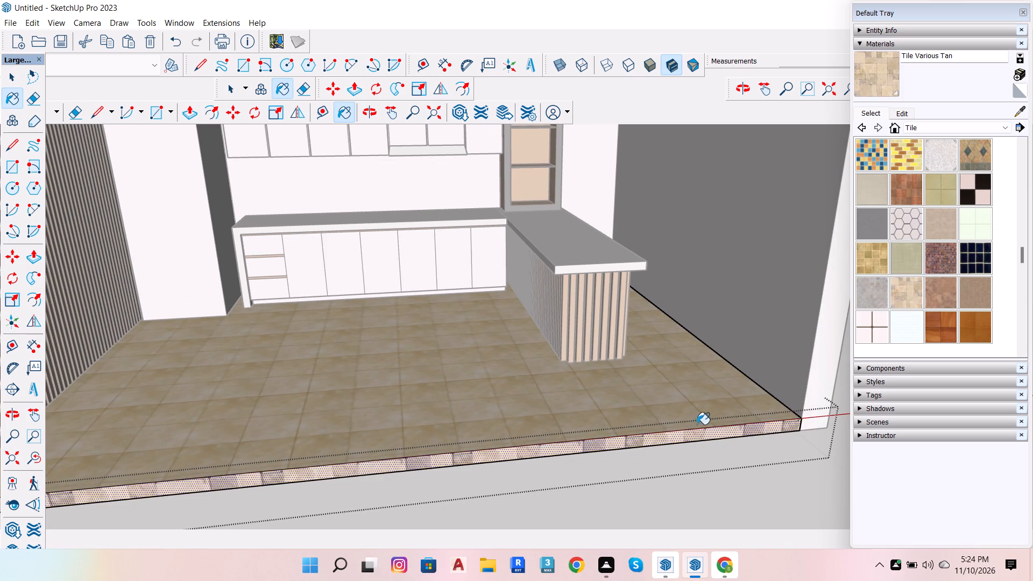
key("space")
left_click(704, 491)
Examine the tiled floor and its front edge up close and from above.
scroll(640, 405, "down", 6)
scroll(620, 406, "up", 2)
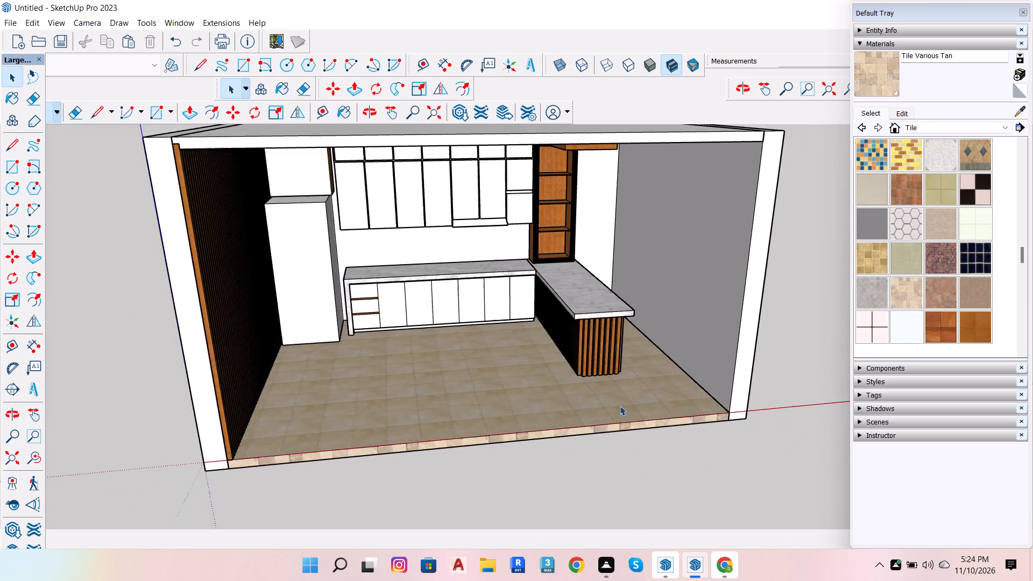
scroll(620, 406, "up", 4)
scroll(585, 412, "down", 5)
scroll(642, 418, "up", 11)
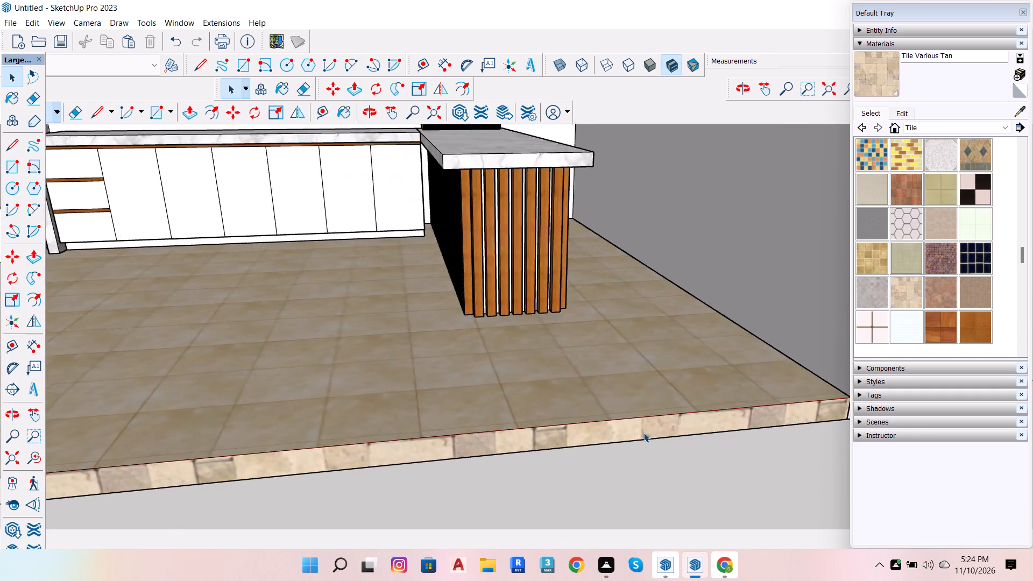
scroll(643, 433, "up", 5)
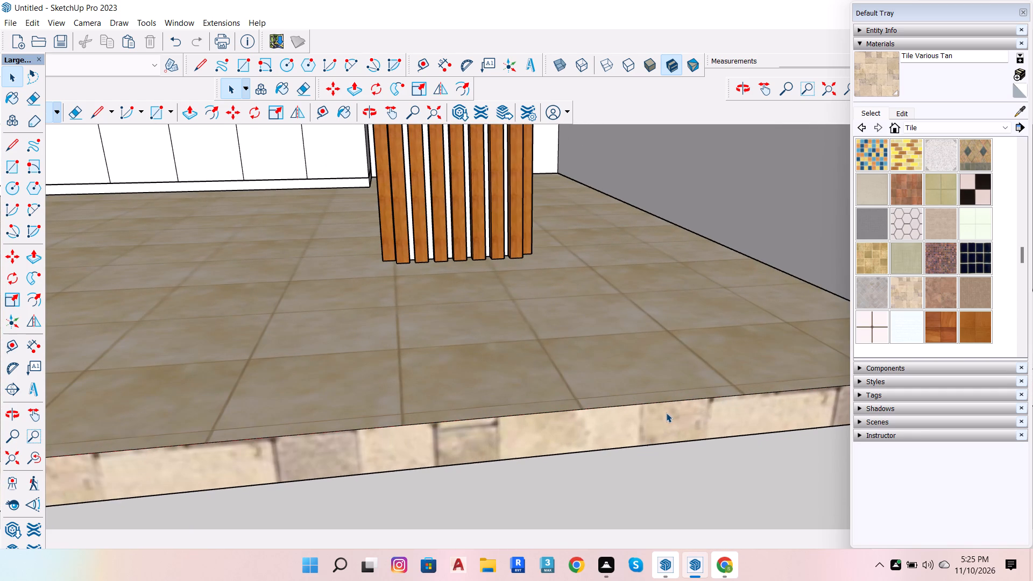
scroll(661, 416, "down", 7)
scroll(491, 351, "down", 7)
scroll(494, 362, "up", 7)
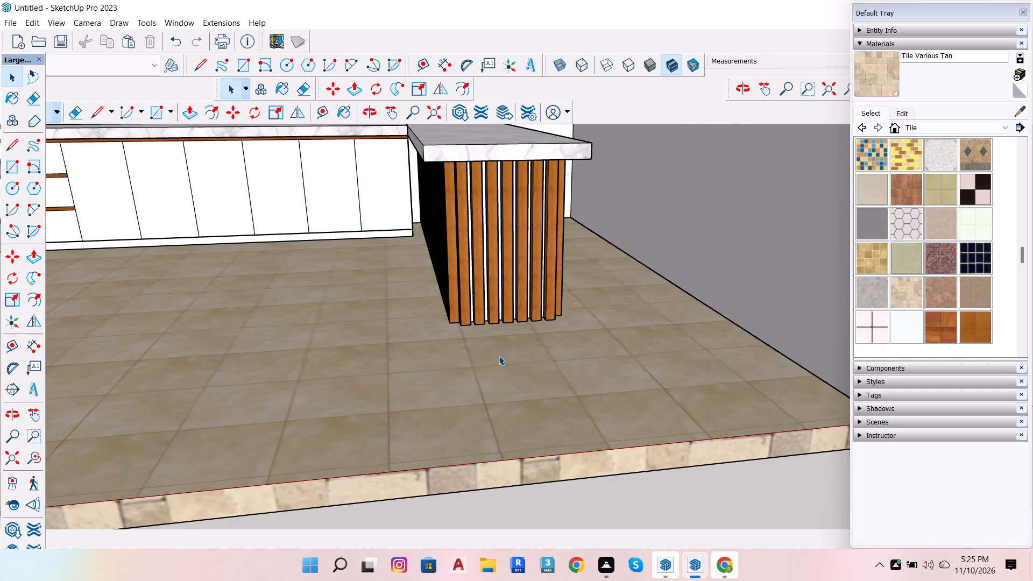
type("0O")
left_click_drag(549, 322, 516, 448)
scroll(553, 412, "down", 6)
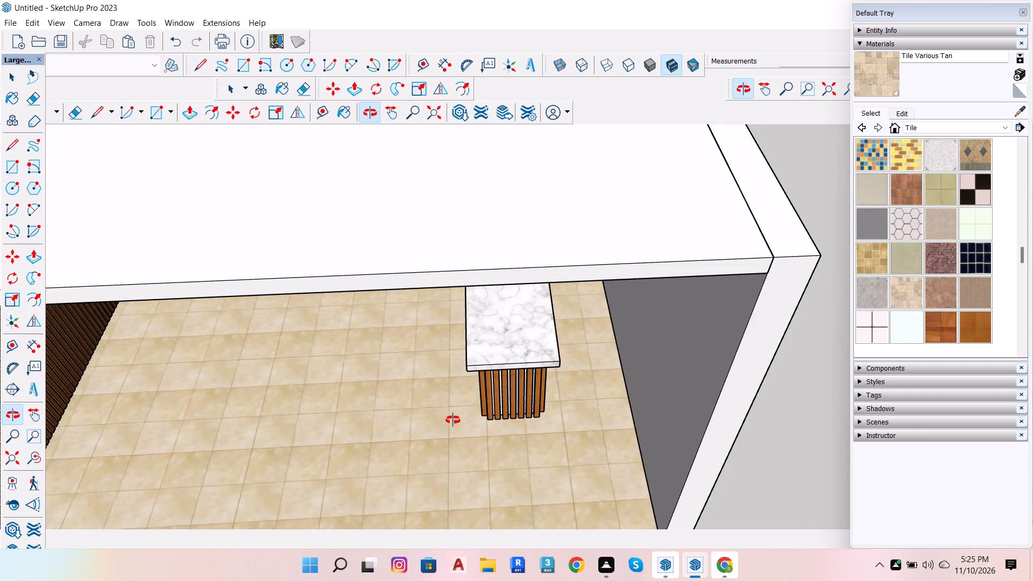
left_click_drag(452, 419, 575, 355)
scroll(463, 414, "down", 7)
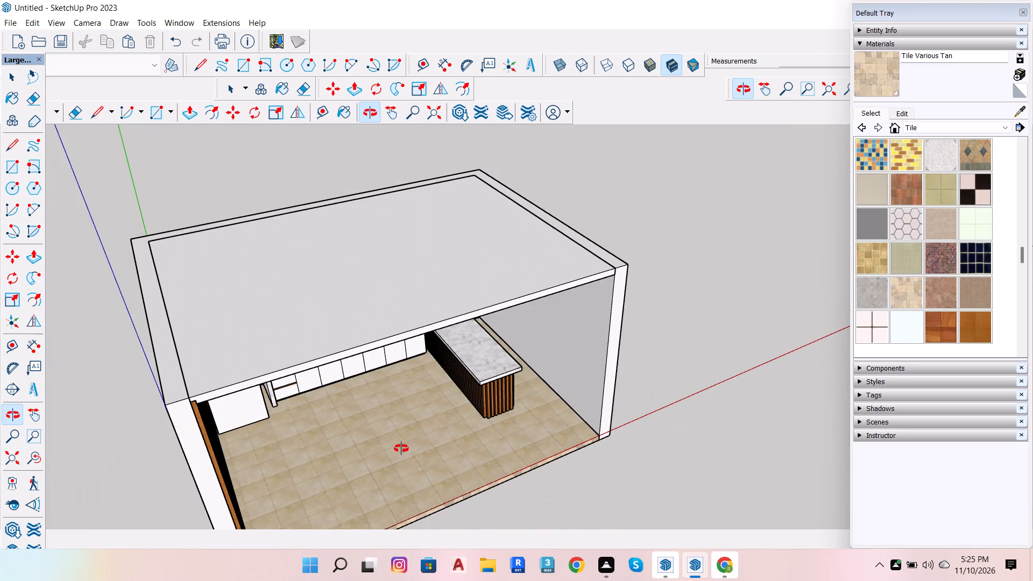
scroll(392, 443, "up", 6)
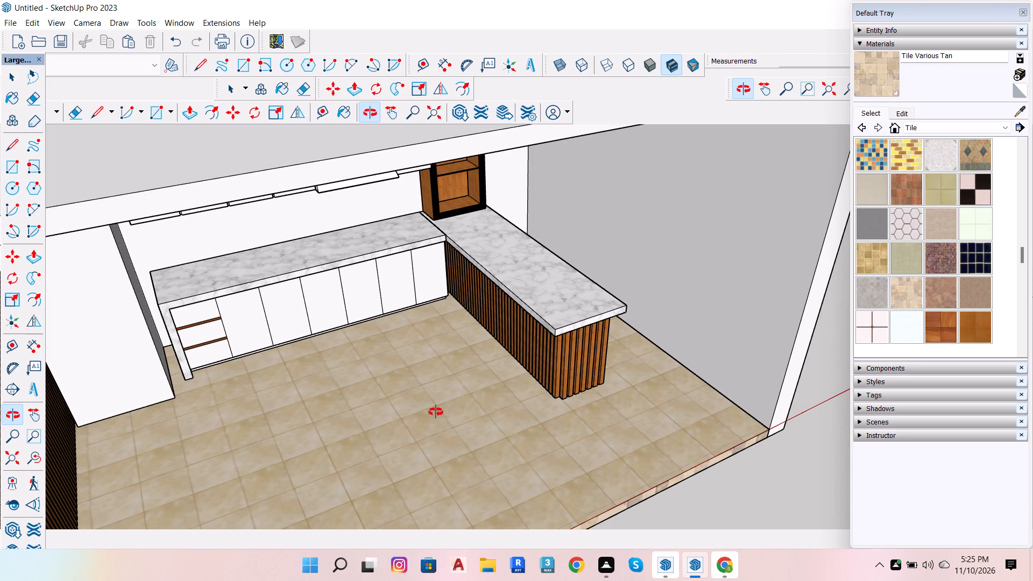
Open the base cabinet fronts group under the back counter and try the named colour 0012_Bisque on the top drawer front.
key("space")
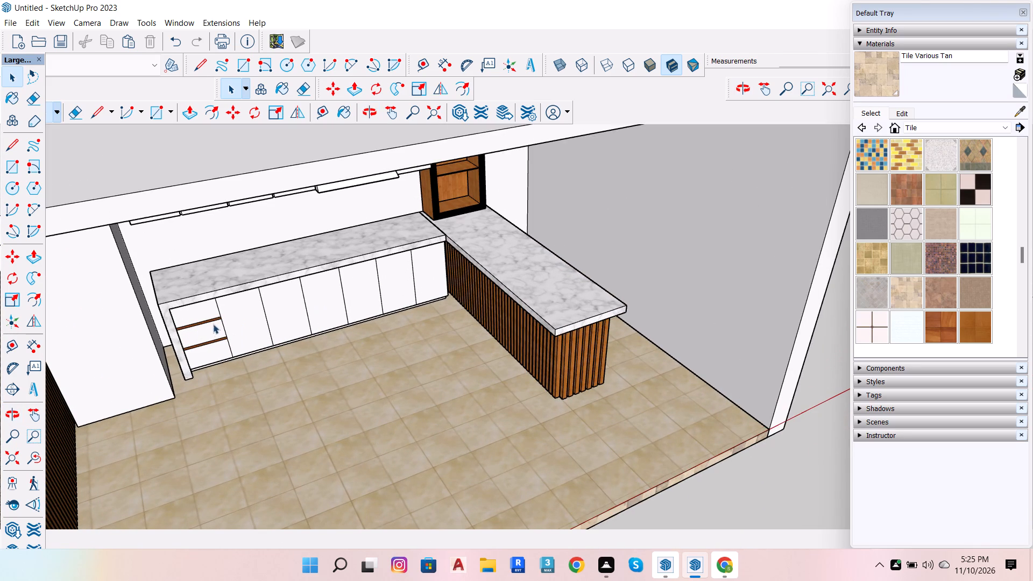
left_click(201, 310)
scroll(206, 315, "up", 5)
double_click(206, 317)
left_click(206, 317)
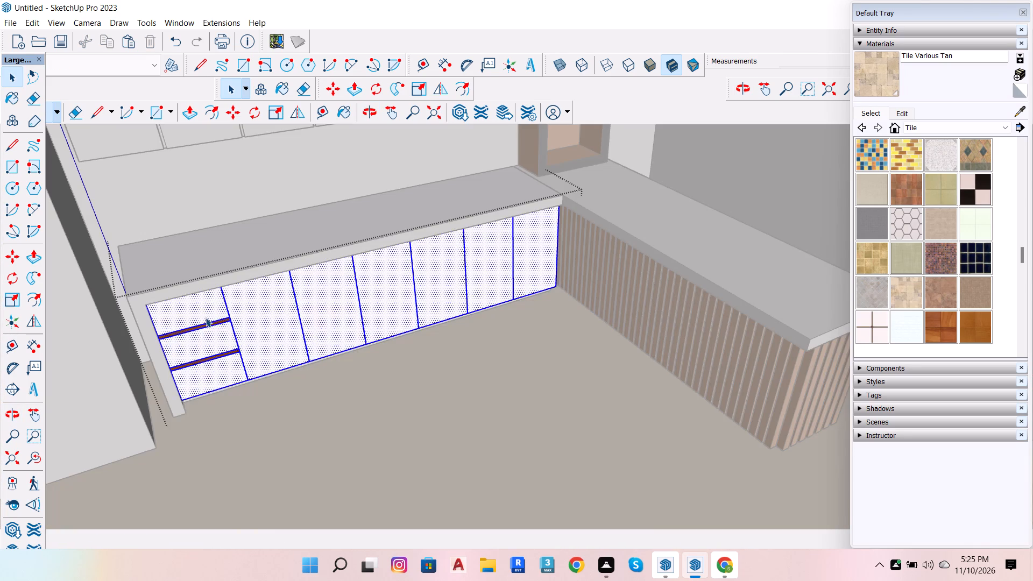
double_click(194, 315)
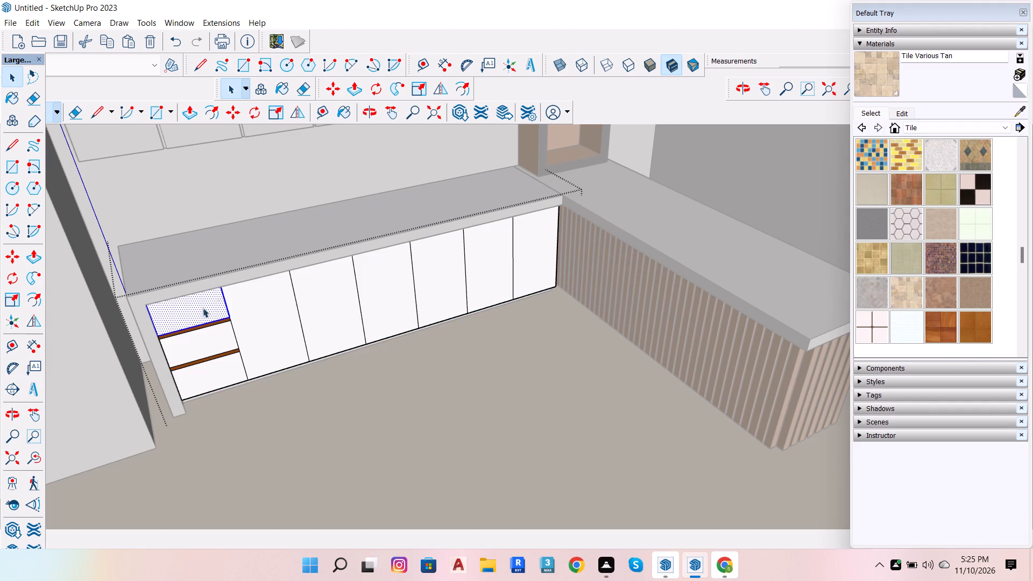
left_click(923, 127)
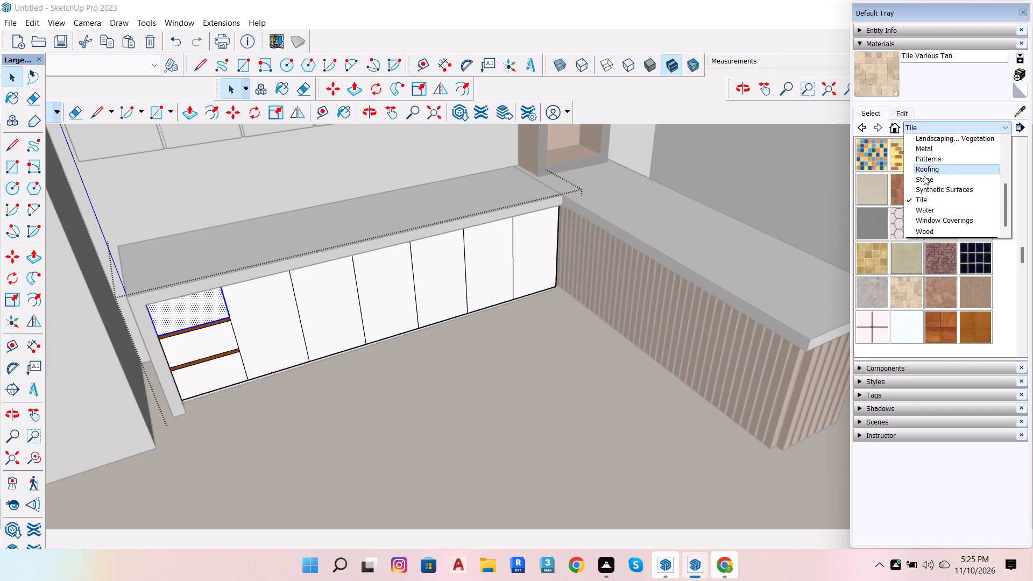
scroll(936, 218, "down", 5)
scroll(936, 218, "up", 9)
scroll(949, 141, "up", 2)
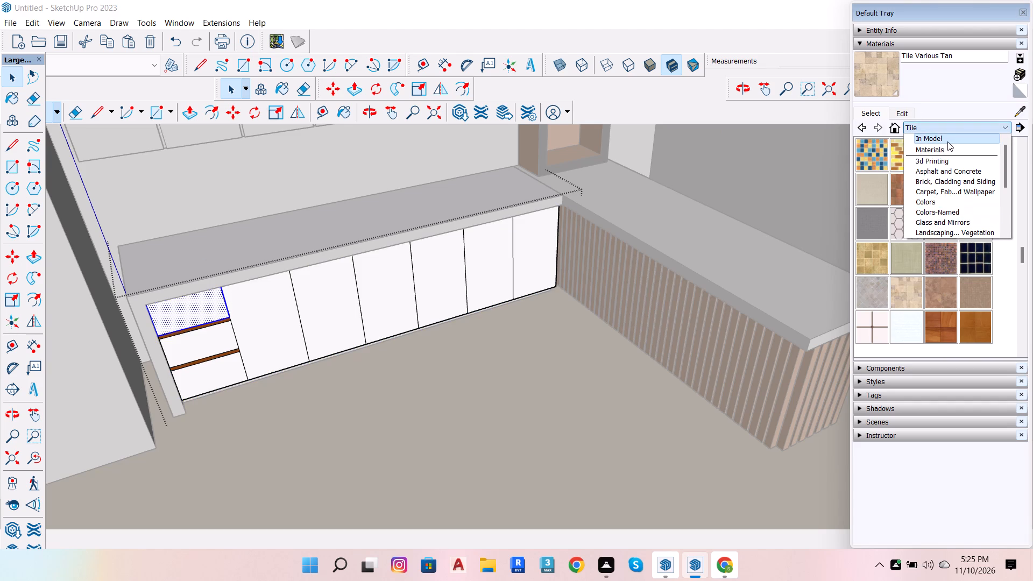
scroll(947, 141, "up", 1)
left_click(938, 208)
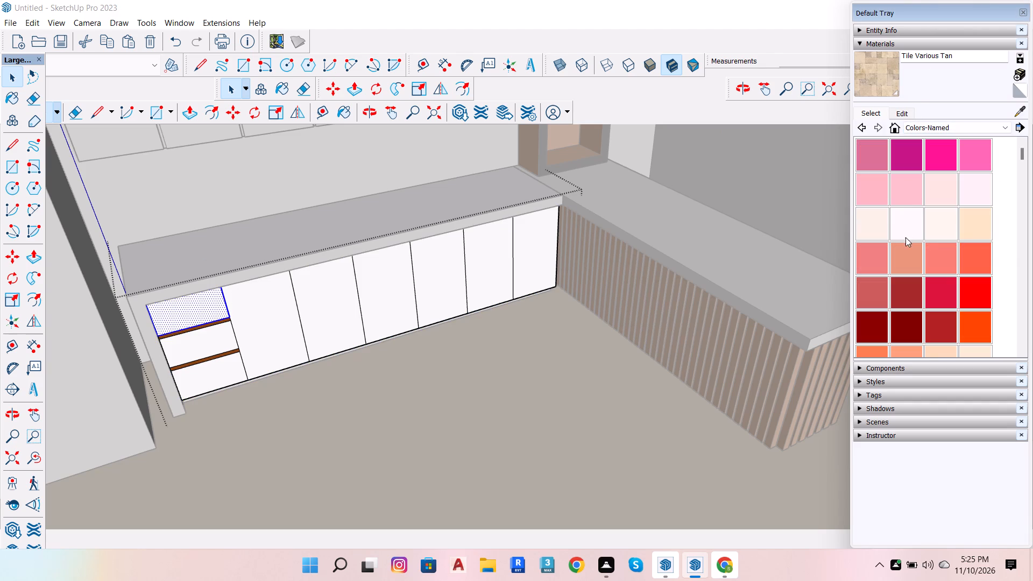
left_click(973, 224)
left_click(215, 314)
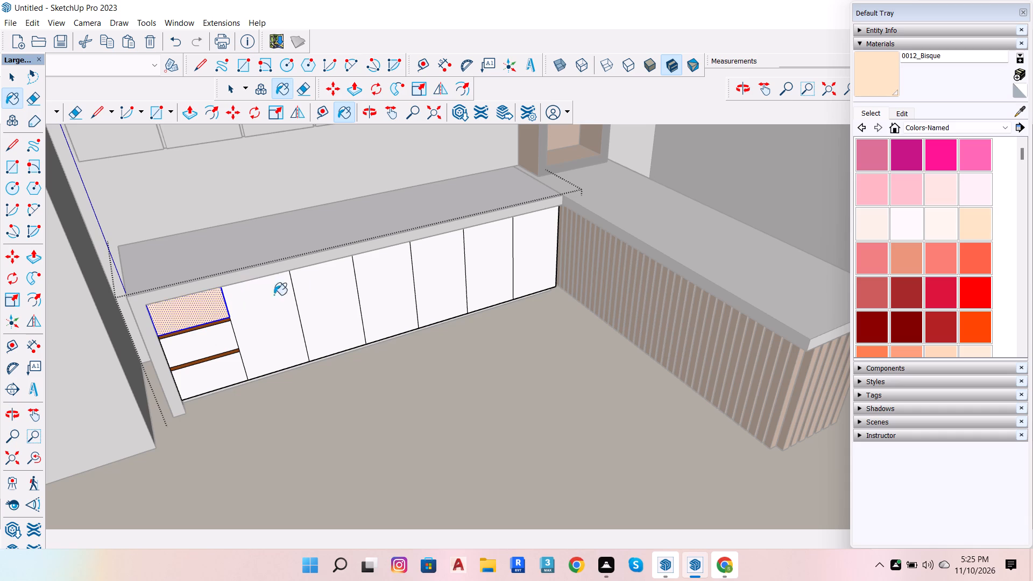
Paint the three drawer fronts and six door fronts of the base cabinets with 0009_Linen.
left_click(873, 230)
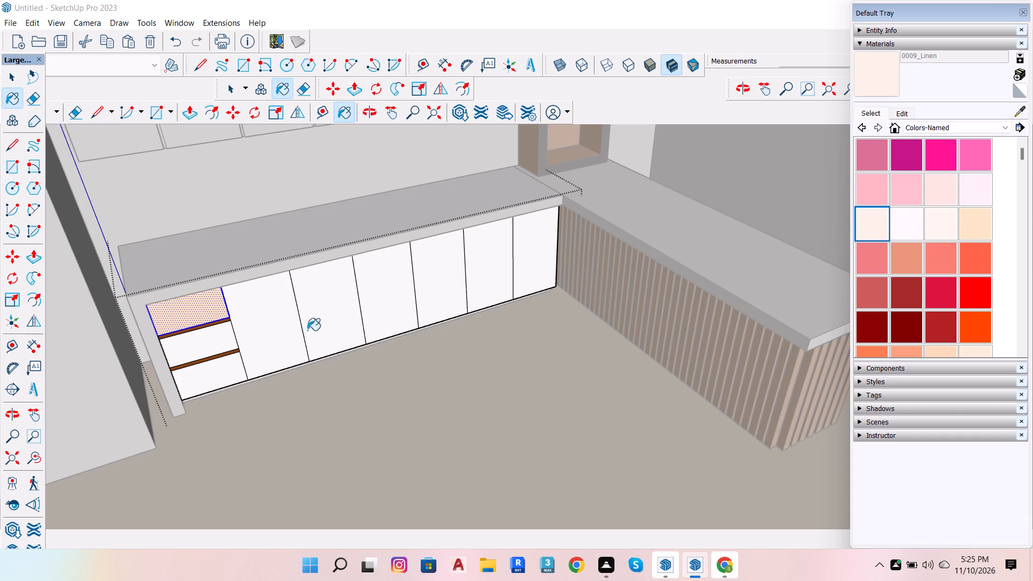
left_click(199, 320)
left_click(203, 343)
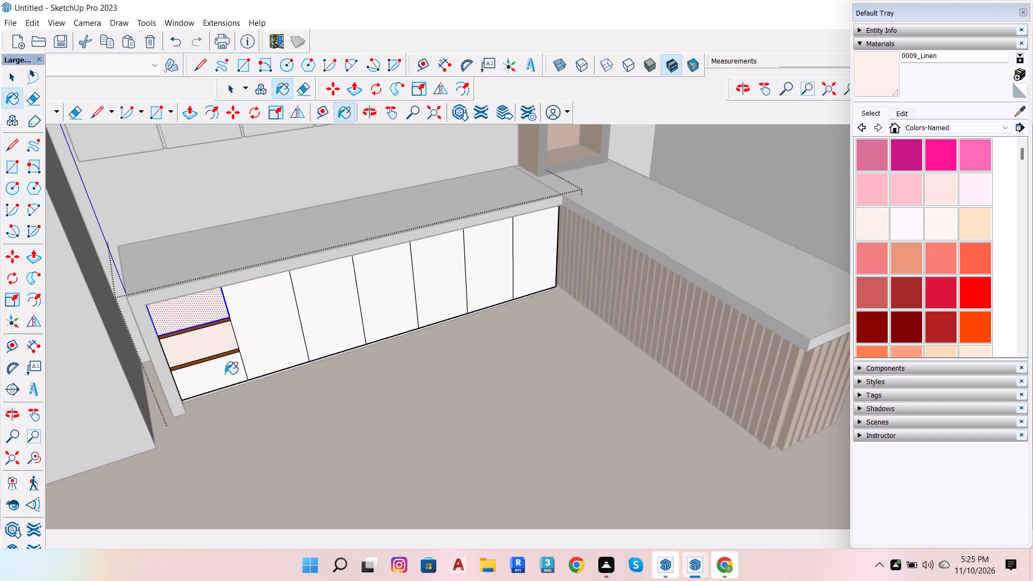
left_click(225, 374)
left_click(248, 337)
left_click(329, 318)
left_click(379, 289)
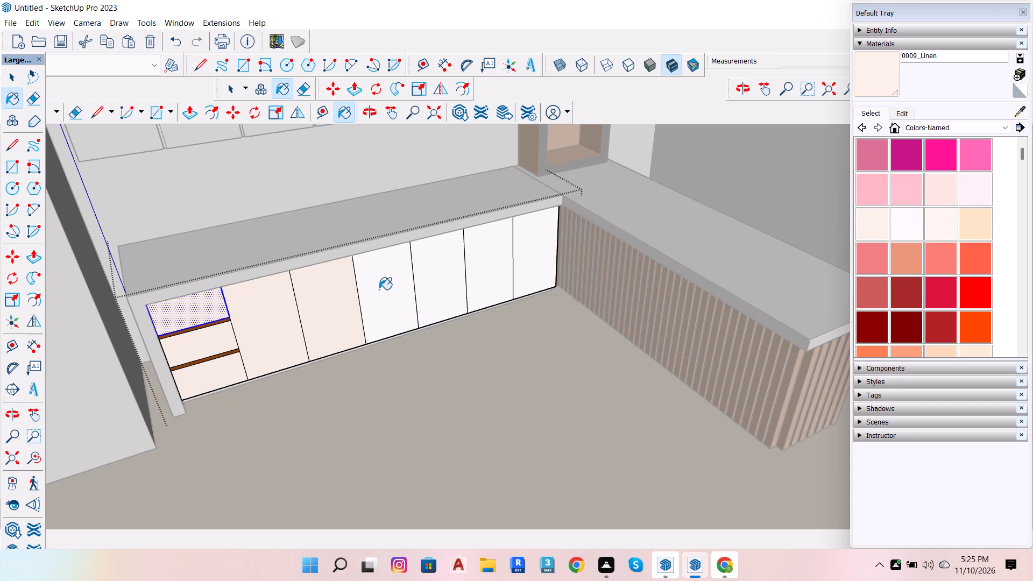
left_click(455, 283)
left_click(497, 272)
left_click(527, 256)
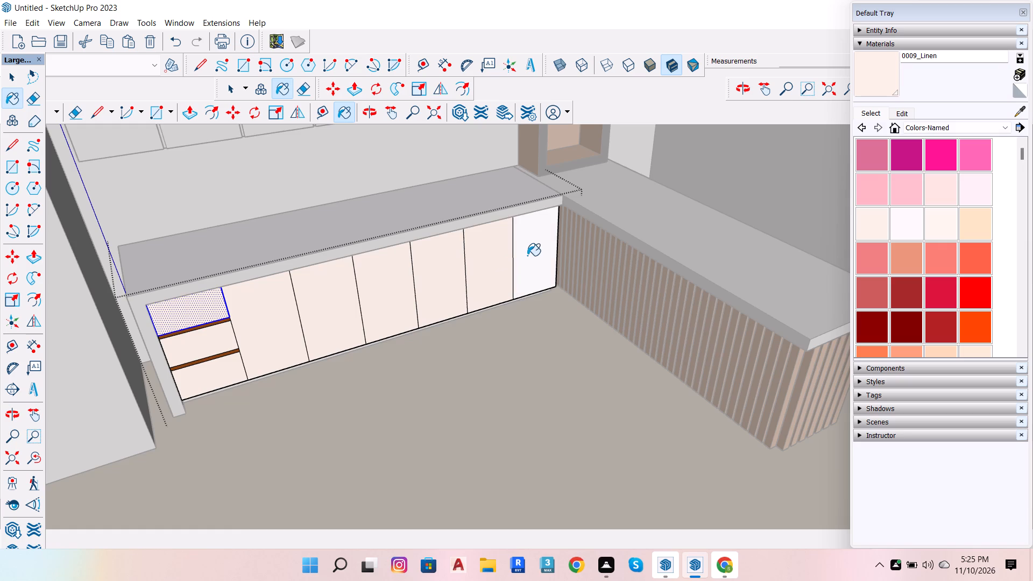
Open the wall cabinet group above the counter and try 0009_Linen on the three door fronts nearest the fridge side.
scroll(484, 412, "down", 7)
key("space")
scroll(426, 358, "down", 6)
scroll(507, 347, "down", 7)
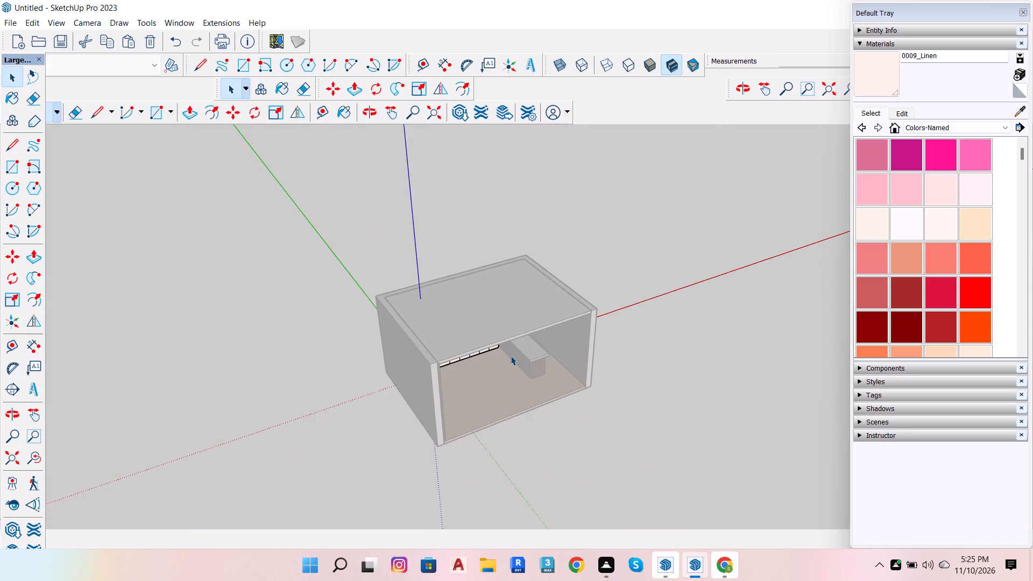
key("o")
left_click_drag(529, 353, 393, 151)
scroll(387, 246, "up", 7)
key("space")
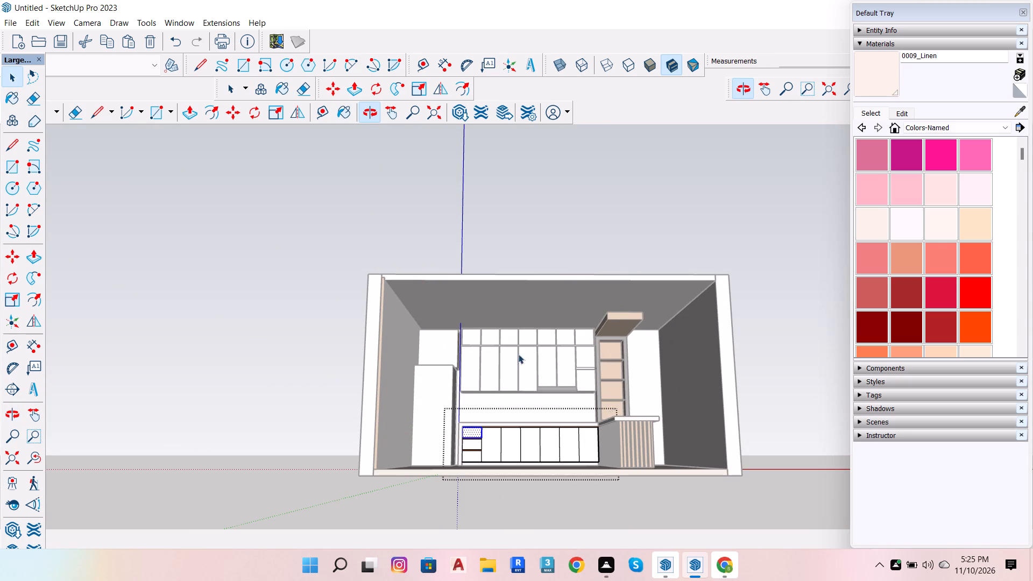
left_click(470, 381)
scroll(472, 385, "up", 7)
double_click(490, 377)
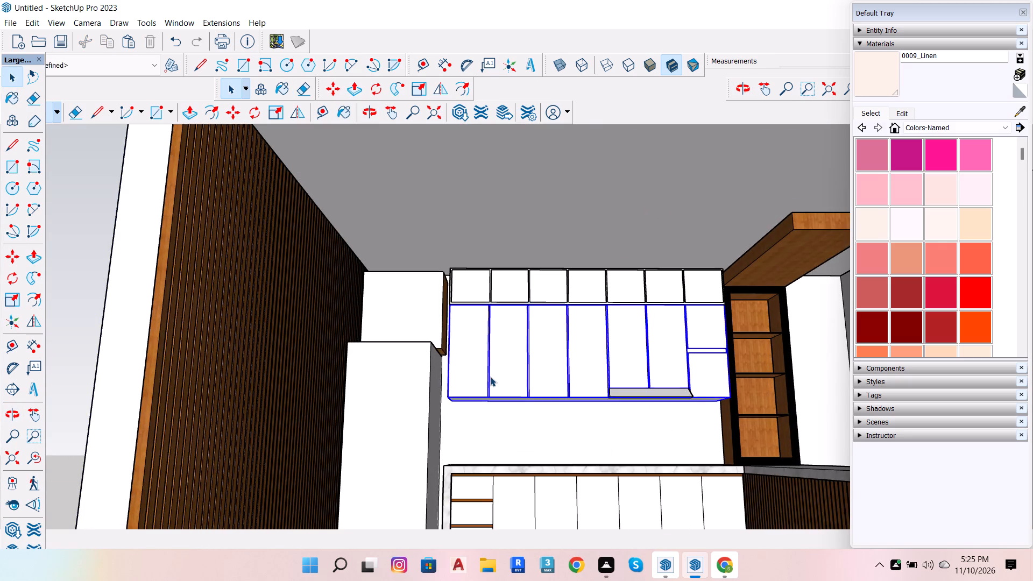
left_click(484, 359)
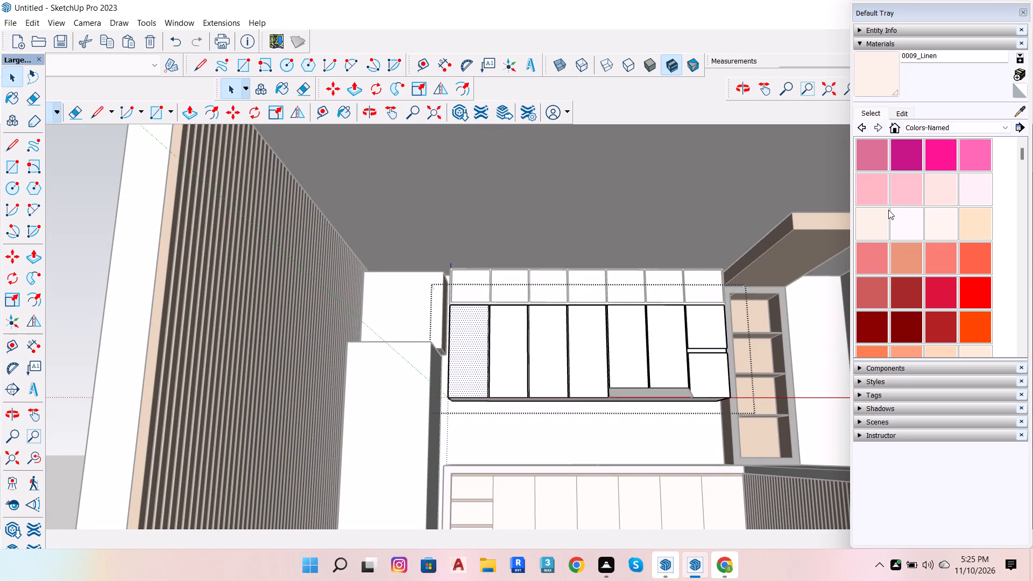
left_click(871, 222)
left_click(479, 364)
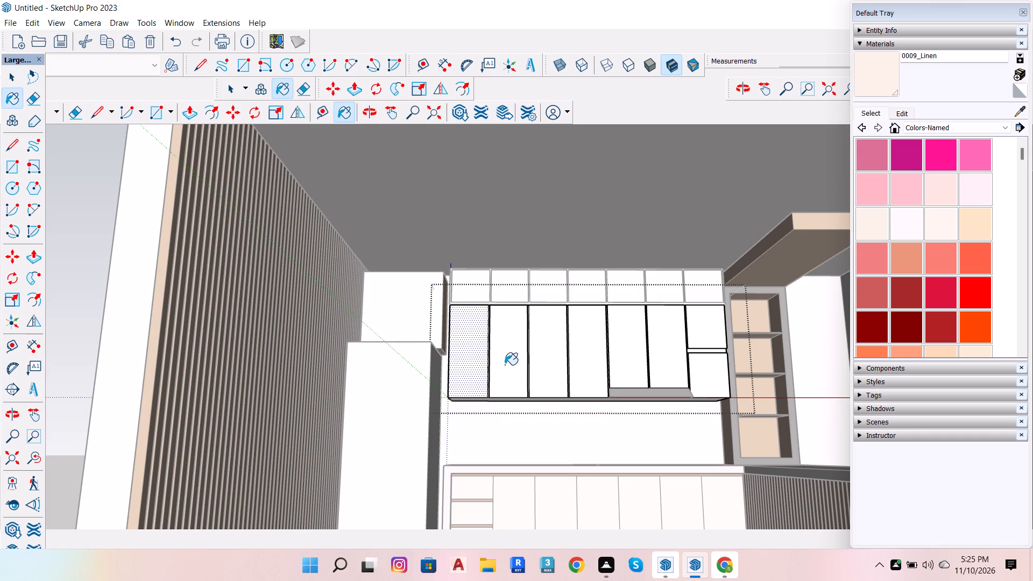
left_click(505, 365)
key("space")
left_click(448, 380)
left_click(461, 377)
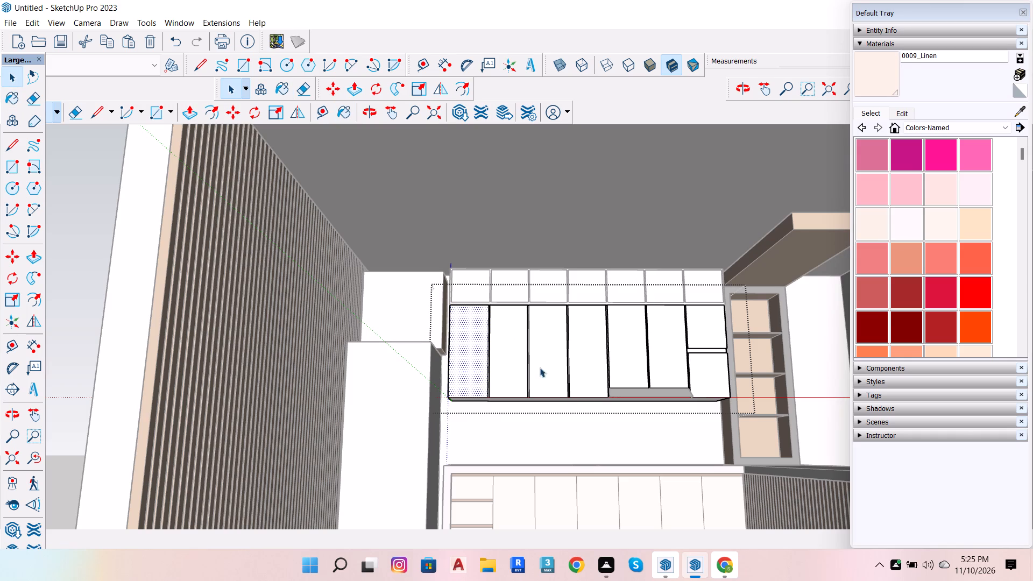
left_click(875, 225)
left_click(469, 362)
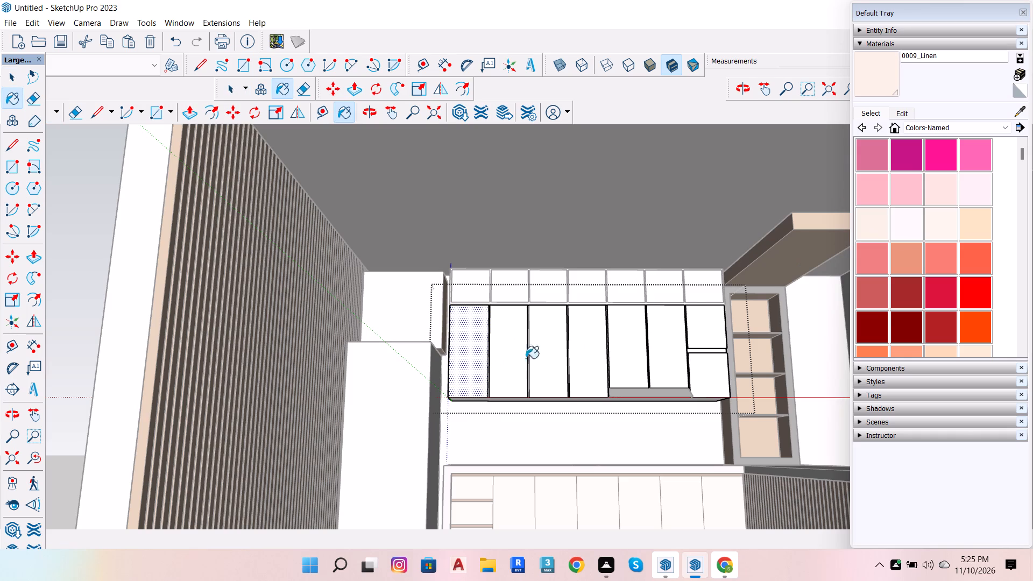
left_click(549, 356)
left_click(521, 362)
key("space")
Paint all eight wall cabinet fronts below the small top row with the named colour 0035_Tan.
left_click(628, 357)
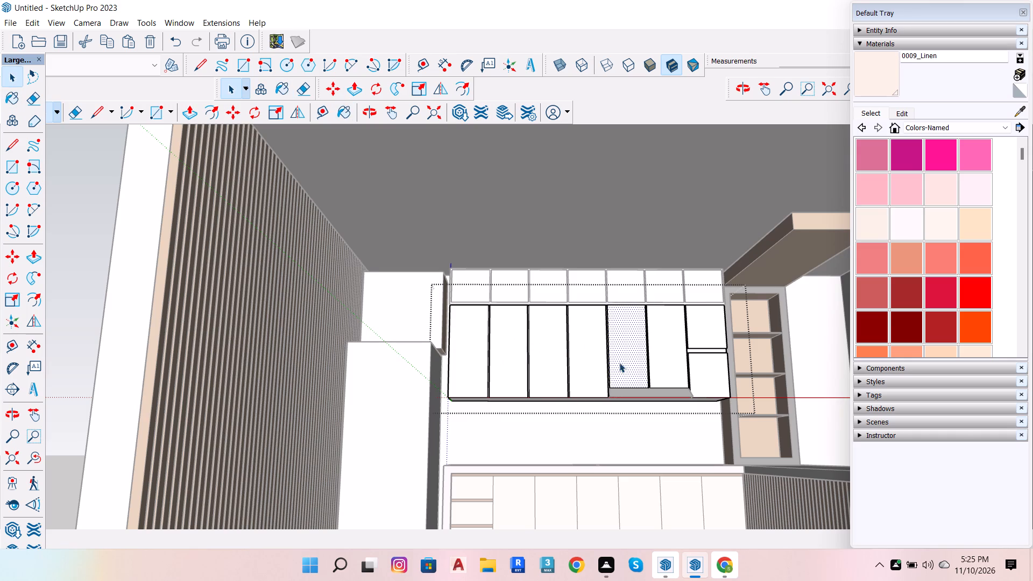
scroll(550, 372, "up", 4)
scroll(605, 381, "down", 5)
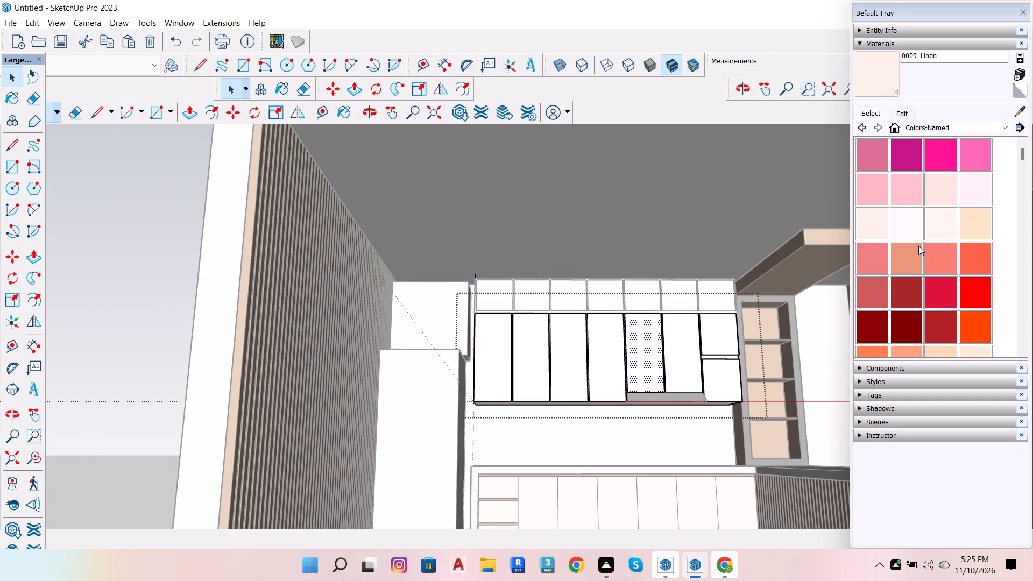
scroll(886, 277, "down", 3)
scroll(968, 318, "down", 2)
left_click(946, 300)
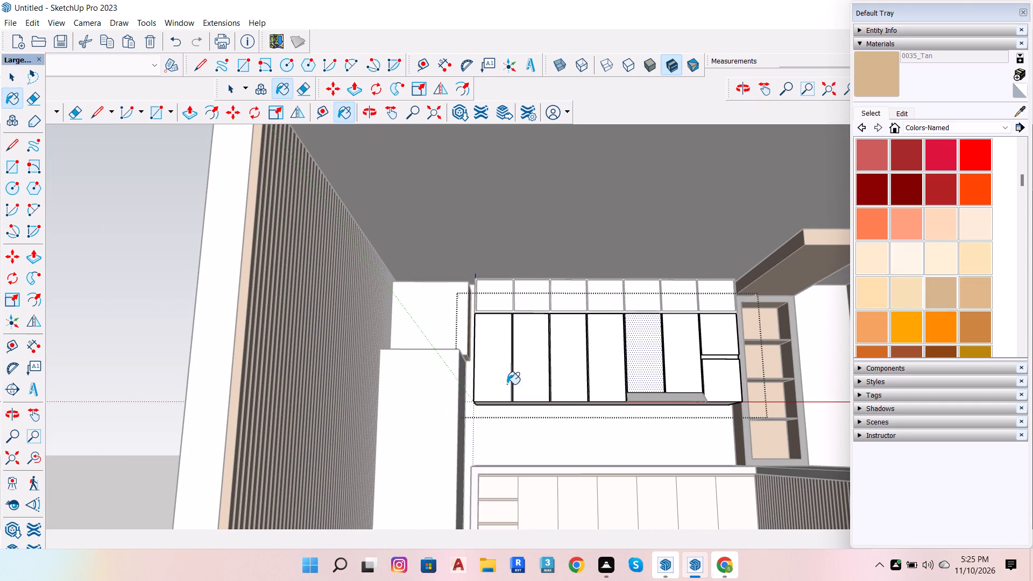
left_click(641, 368)
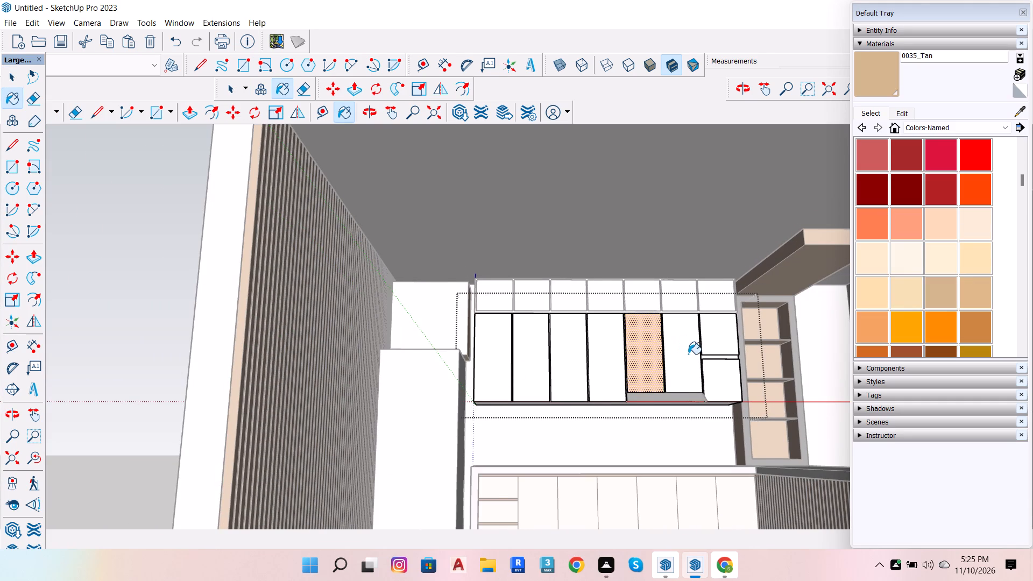
scroll(688, 354, "up", 3)
left_click(688, 354)
left_click(733, 336)
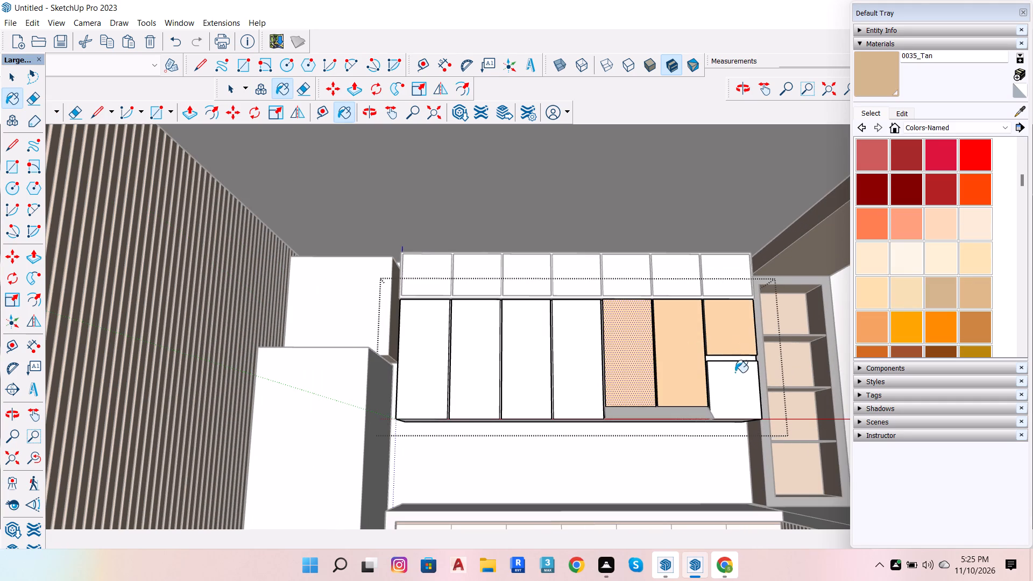
left_click(735, 372)
left_click(566, 338)
left_click(532, 365)
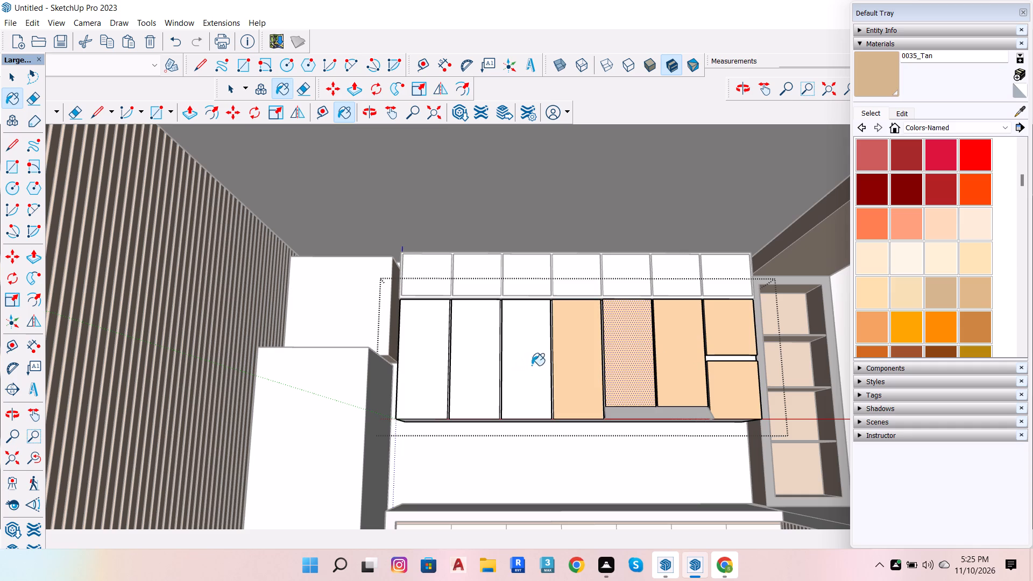
left_click(486, 365)
left_click(423, 383)
left_click(428, 270)
left_click(472, 264)
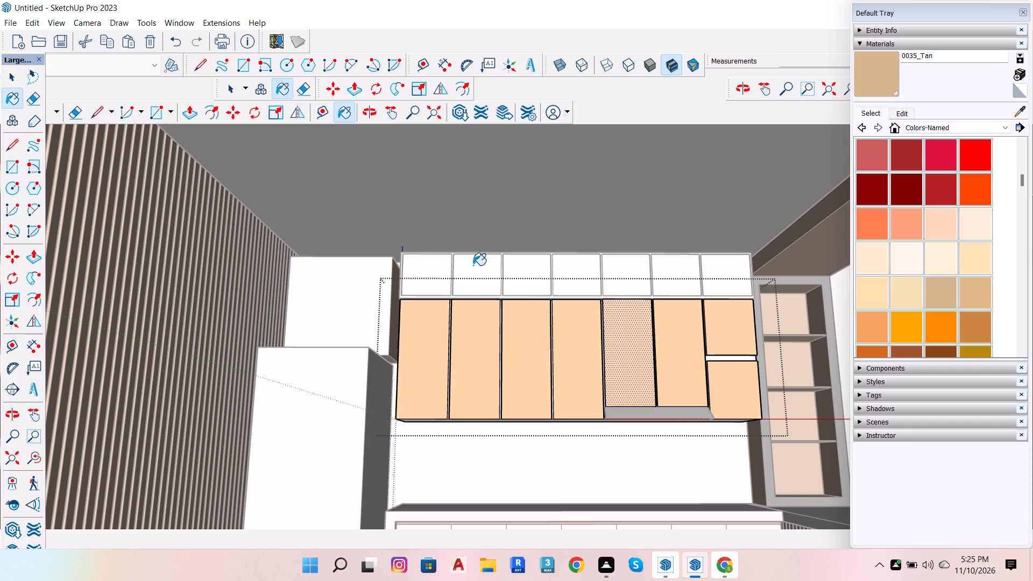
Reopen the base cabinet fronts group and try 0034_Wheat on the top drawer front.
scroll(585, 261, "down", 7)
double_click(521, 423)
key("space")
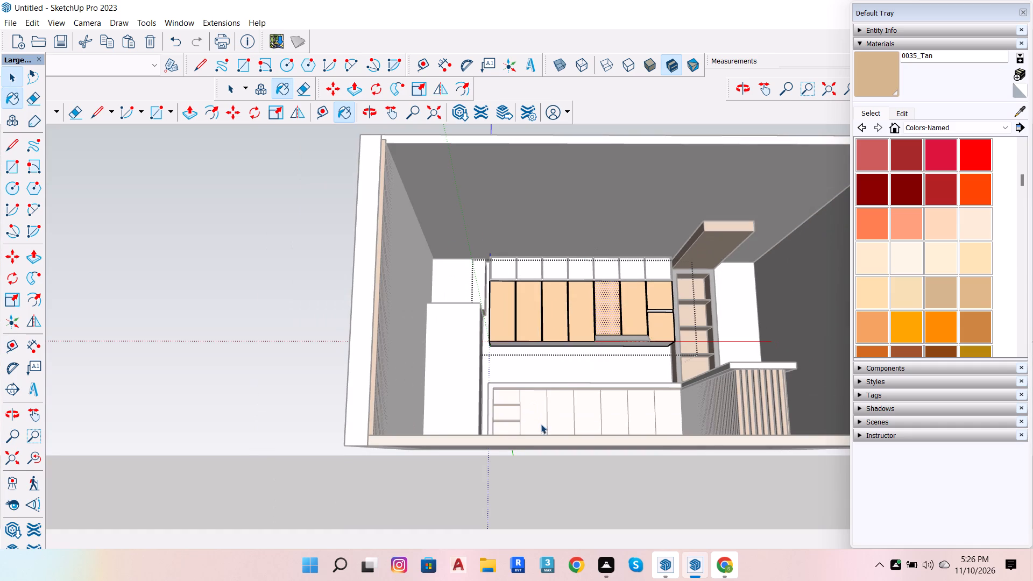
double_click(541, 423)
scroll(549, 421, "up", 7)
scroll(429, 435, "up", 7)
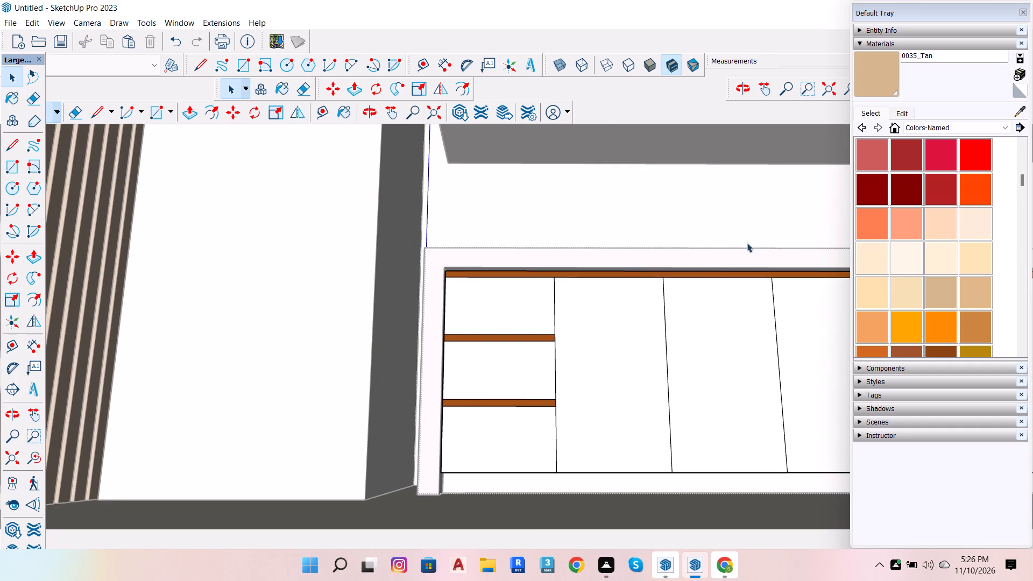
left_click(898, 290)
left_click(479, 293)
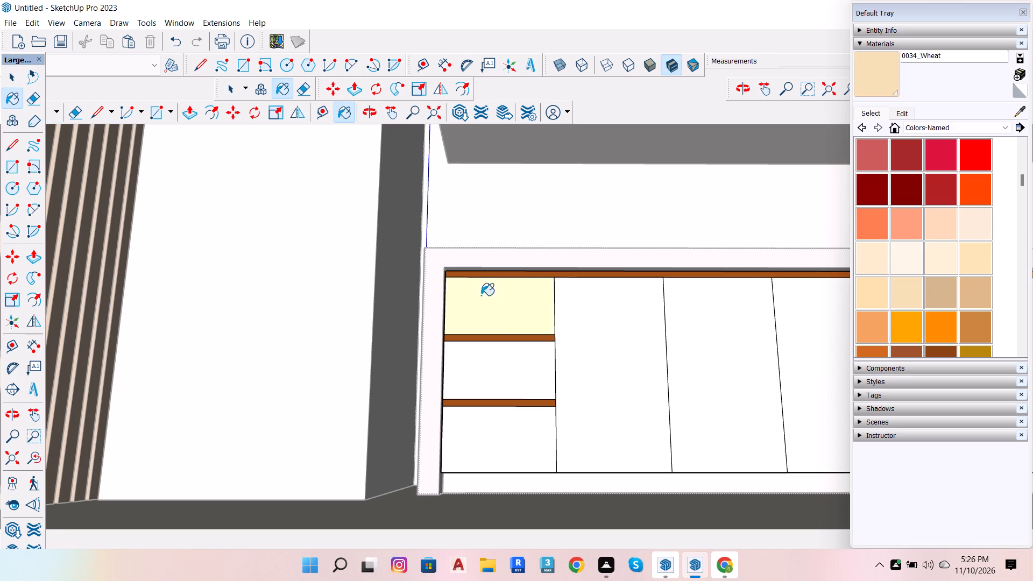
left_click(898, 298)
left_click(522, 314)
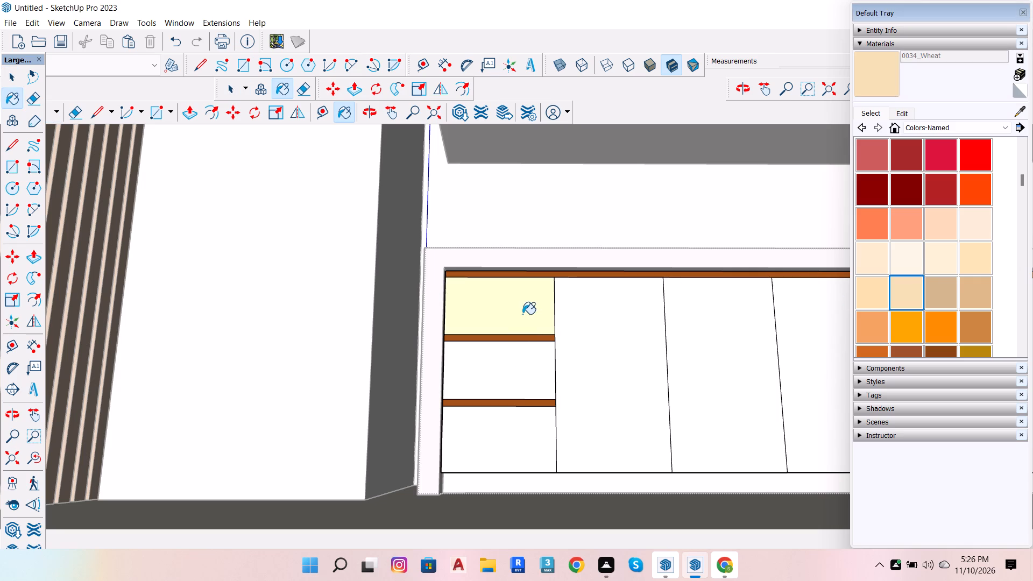
Paint the three base cabinet drawer fronts with 0035_Tan.
left_click(941, 294)
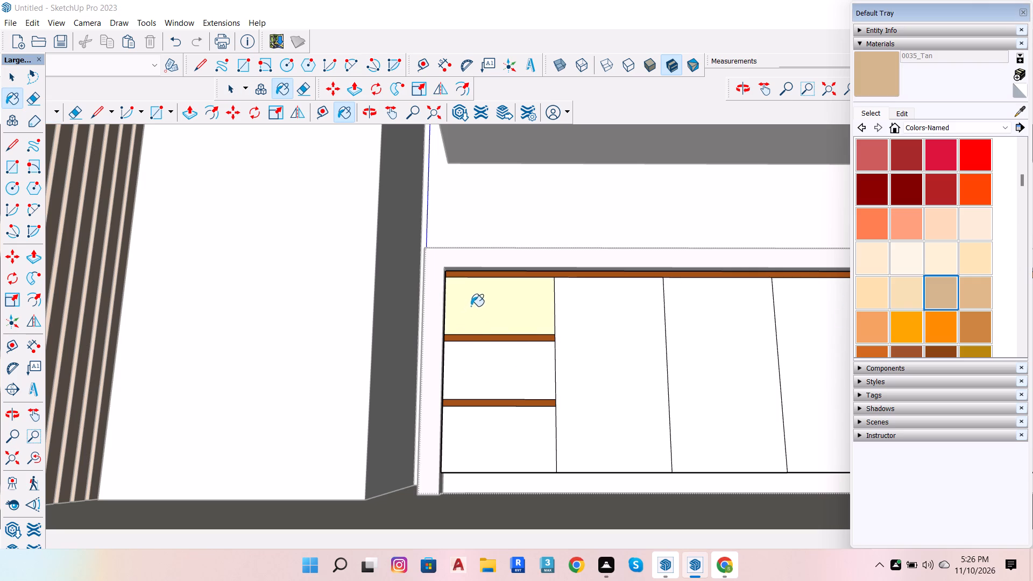
left_click(472, 304)
scroll(475, 386, "down", 8)
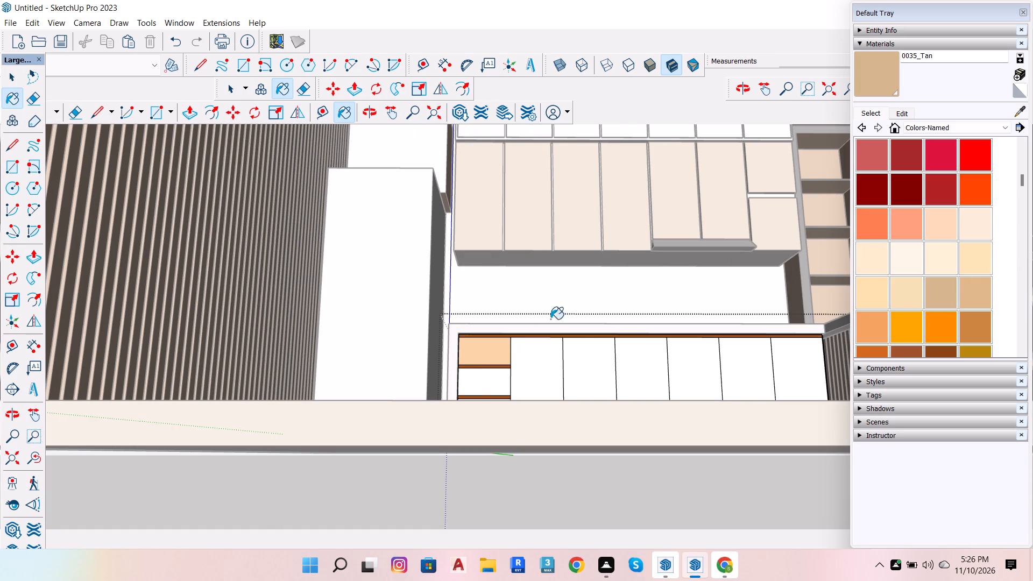
scroll(546, 348, "up", 7)
left_click(455, 407)
left_click(449, 455)
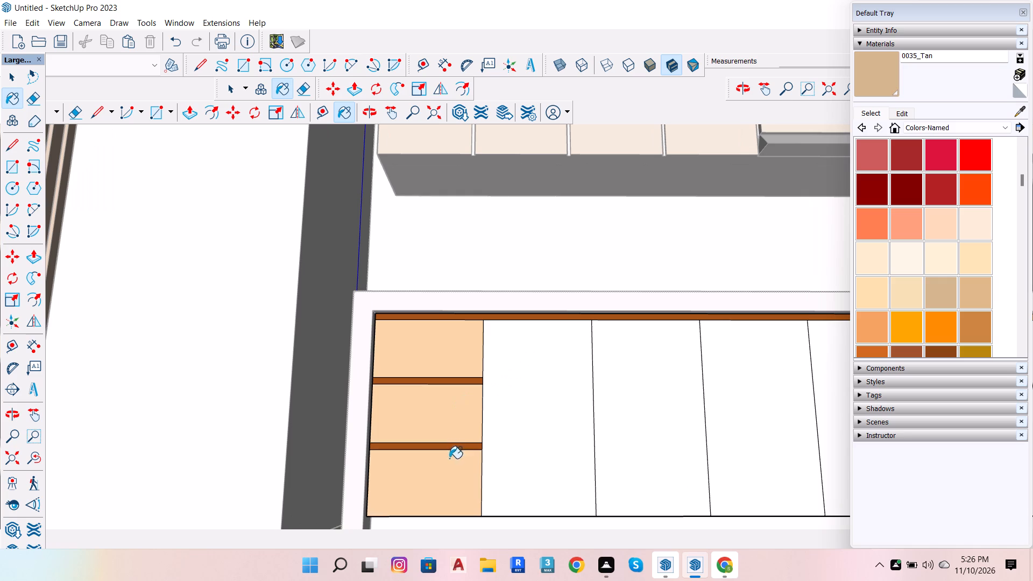
Paint the six base cabinet doors with 0035_Tan and close the group.
left_click(547, 398)
left_click(684, 419)
left_click(754, 409)
scroll(314, 360, "down", 7)
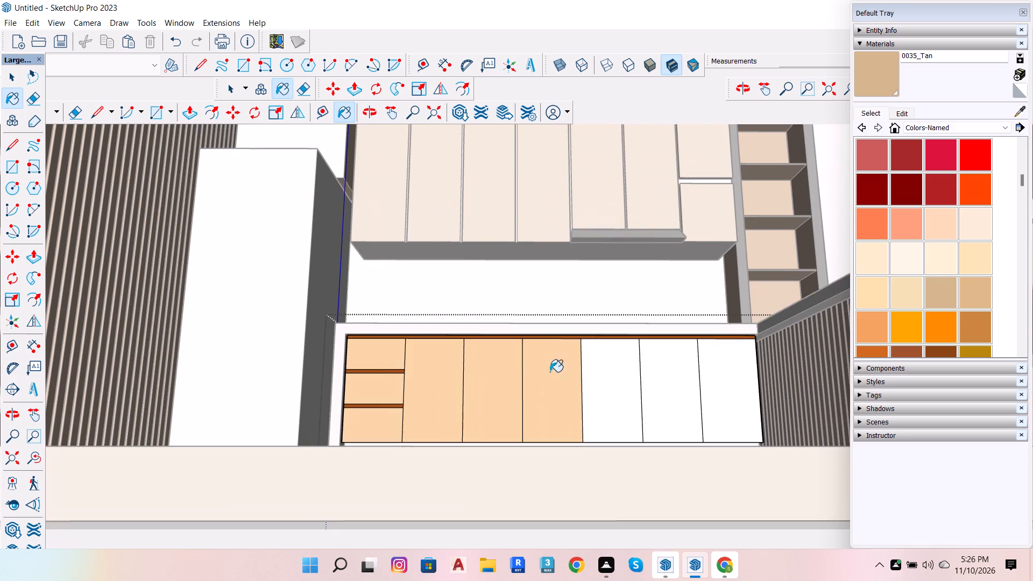
scroll(639, 378, "up", 1)
left_click(624, 375)
left_click(683, 386)
left_click(751, 385)
scroll(461, 453, "down", 7)
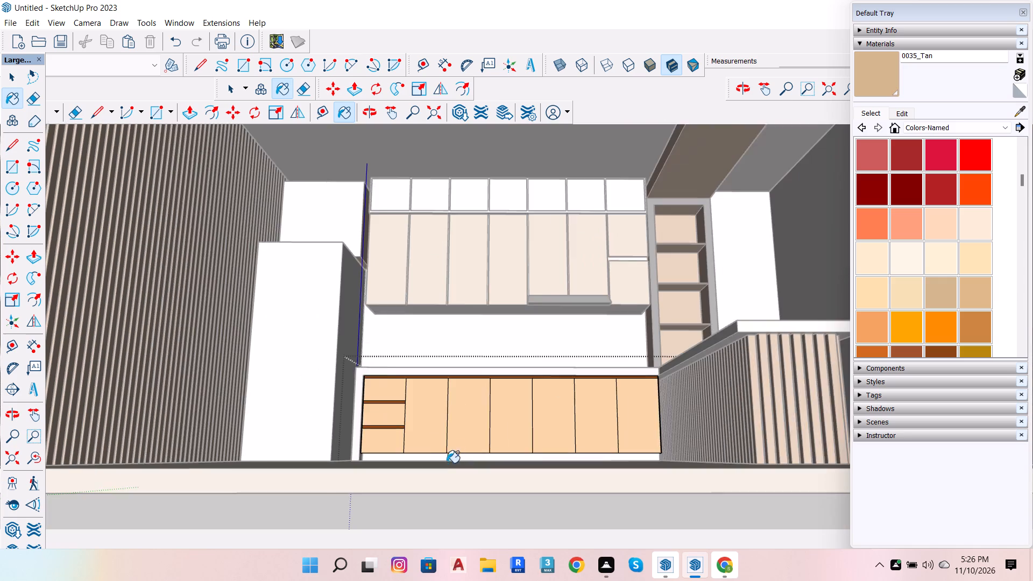
key("space")
left_click(641, 510)
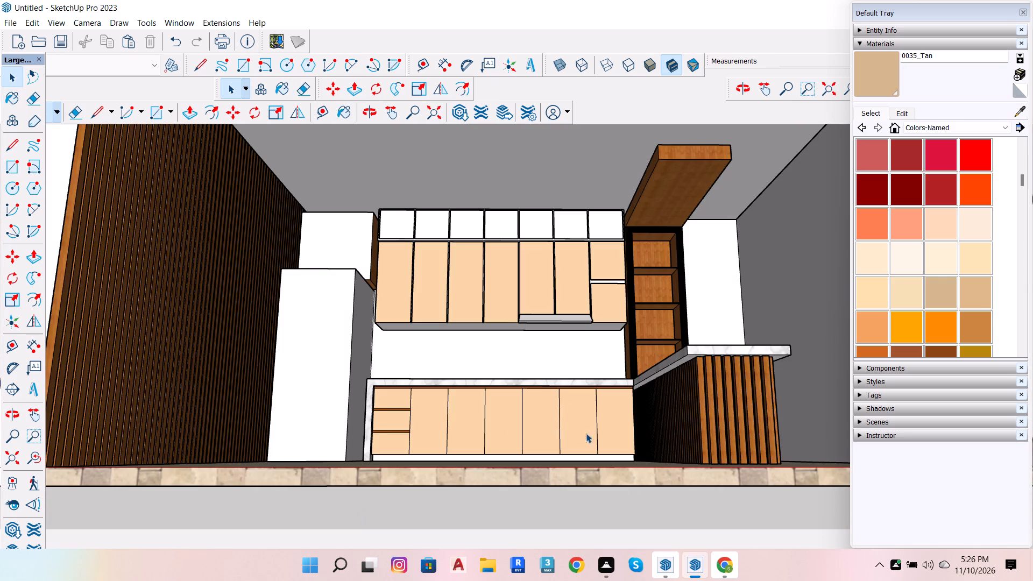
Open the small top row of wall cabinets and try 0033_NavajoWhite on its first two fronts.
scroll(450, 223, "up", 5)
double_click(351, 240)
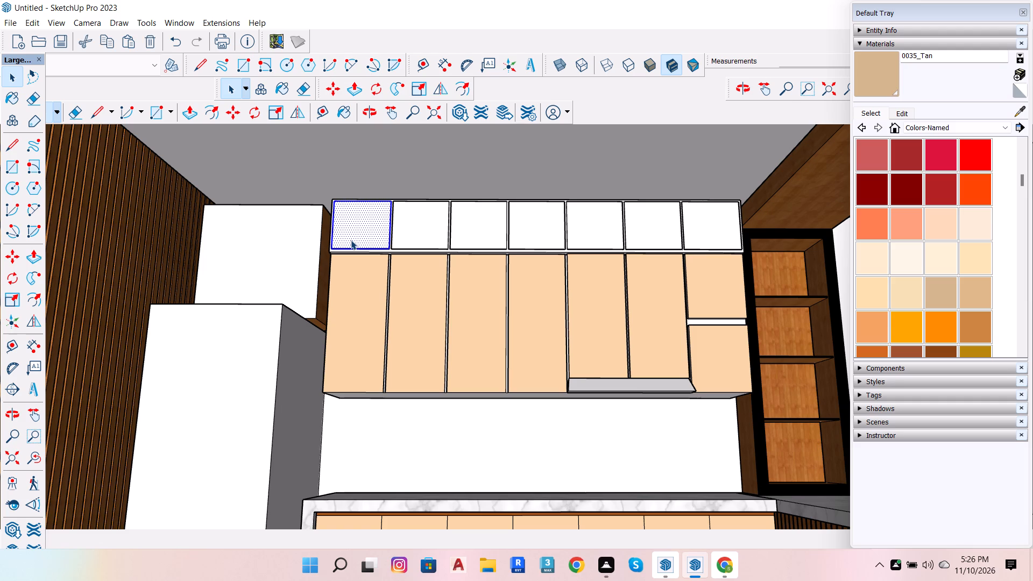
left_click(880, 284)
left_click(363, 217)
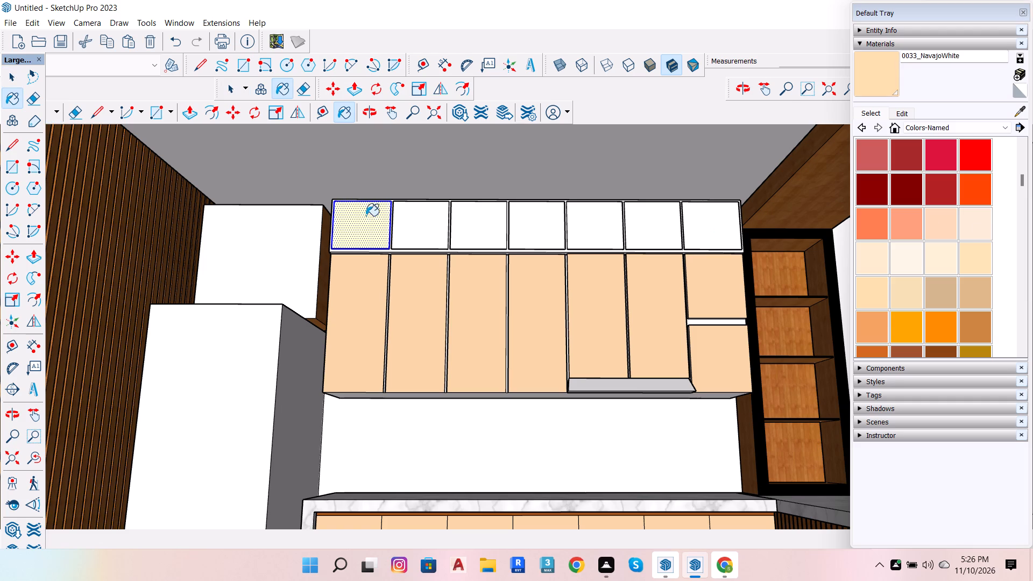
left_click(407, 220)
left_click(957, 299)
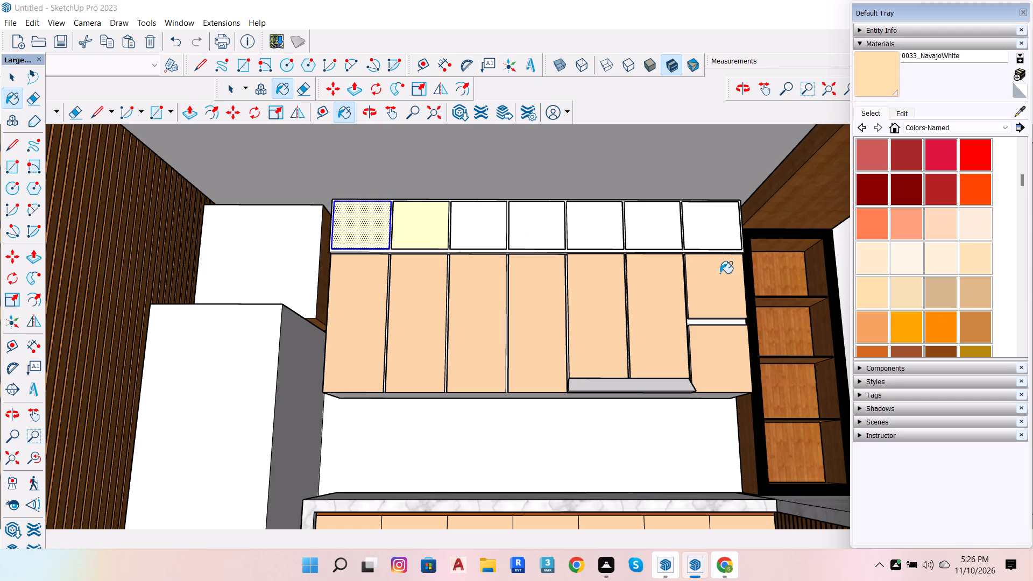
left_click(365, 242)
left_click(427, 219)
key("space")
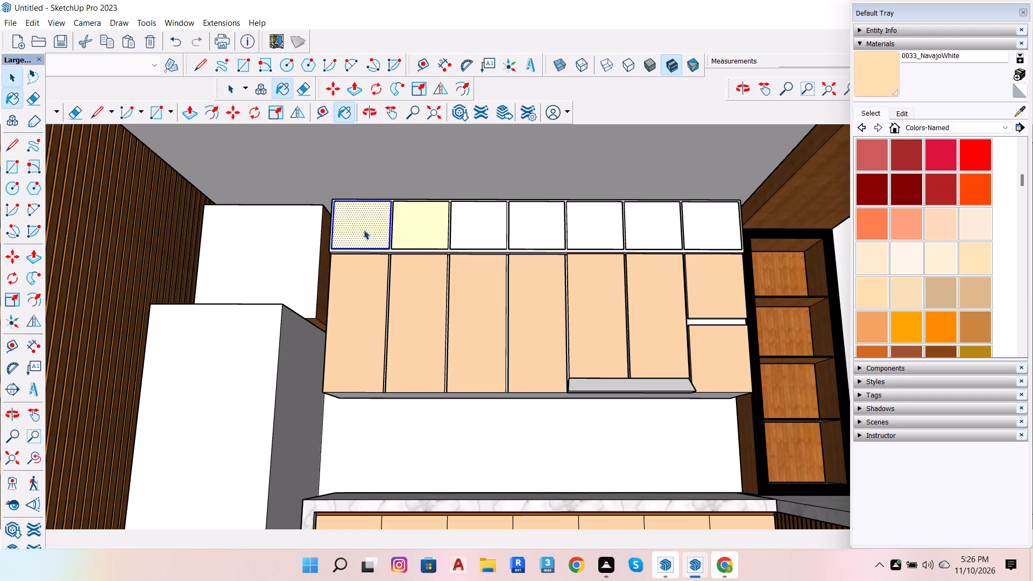
Paint all seven fronts of the small top wall cabinet row with 0035_Tan.
left_click(351, 228)
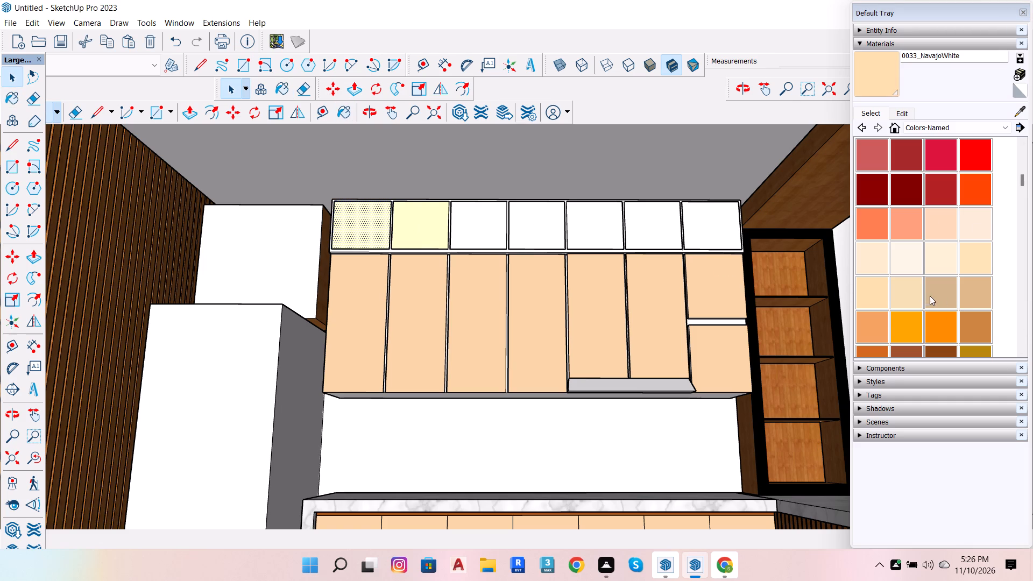
left_click(935, 292)
left_click(363, 224)
left_click(411, 224)
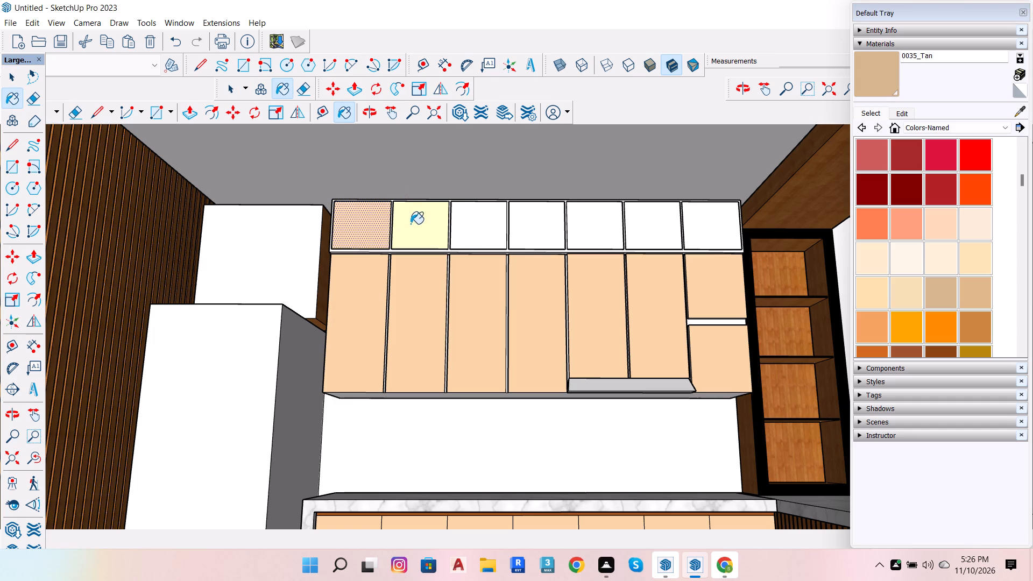
left_click(485, 224)
left_click(550, 222)
left_click(611, 221)
left_click_drag(682, 233, 657, 232)
left_click(732, 238)
scroll(552, 272, "down", 7)
key("space")
Open the range hood below the wall cabinets and paint its sloped front and lower face with 0135_DarkGray.
scroll(606, 300, "down", 7)
scroll(621, 312, "up", 7)
scroll(575, 325, "up", 8)
left_click(582, 314)
scroll(582, 313, "up", 8)
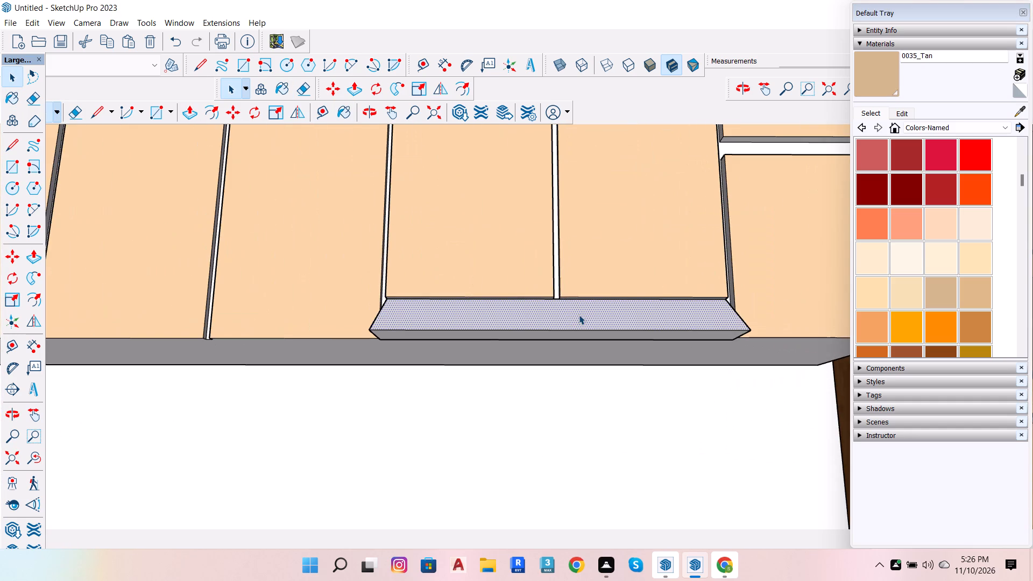
double_click(579, 315)
double_click(579, 315)
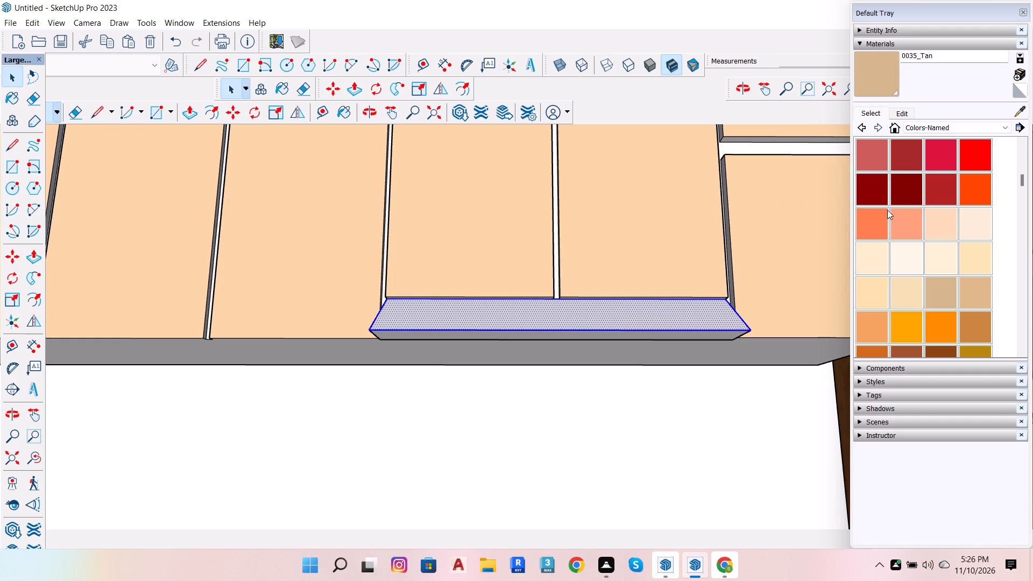
scroll(907, 196, "down", 20)
scroll(907, 196, "down", 7)
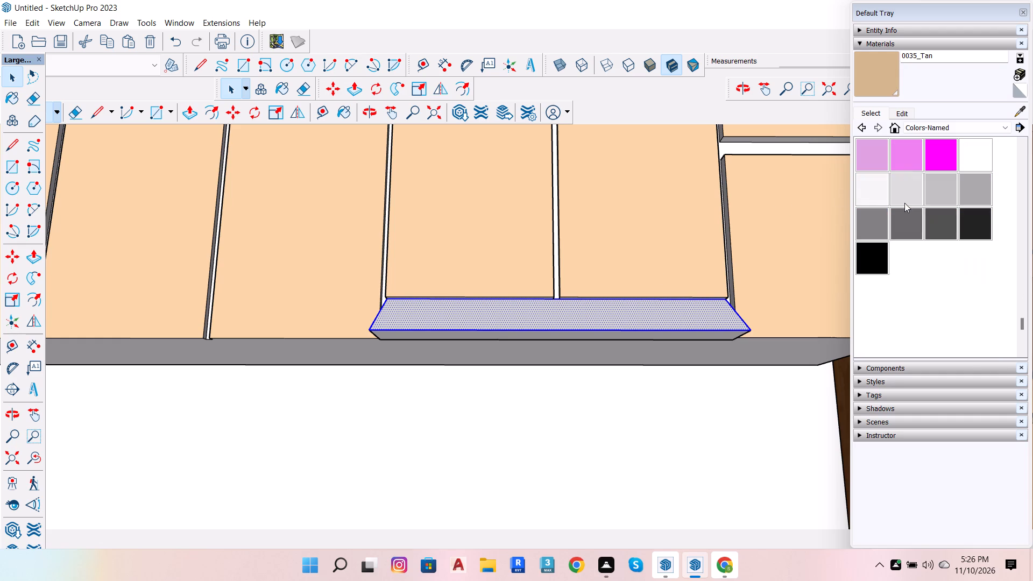
left_click(936, 218)
left_click(642, 314)
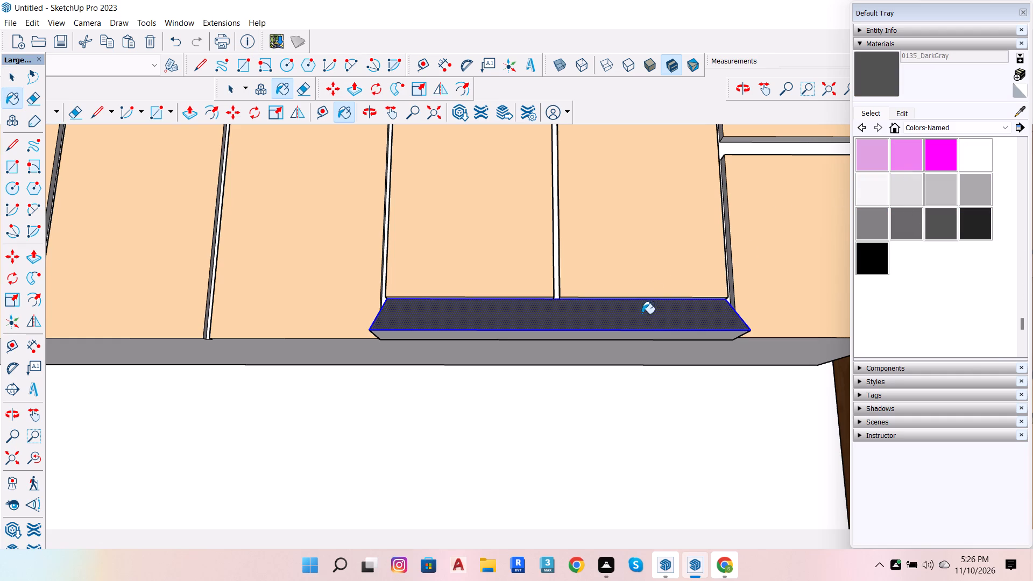
scroll(659, 353, "up", 6)
left_click(649, 314)
scroll(674, 333, "down", 14)
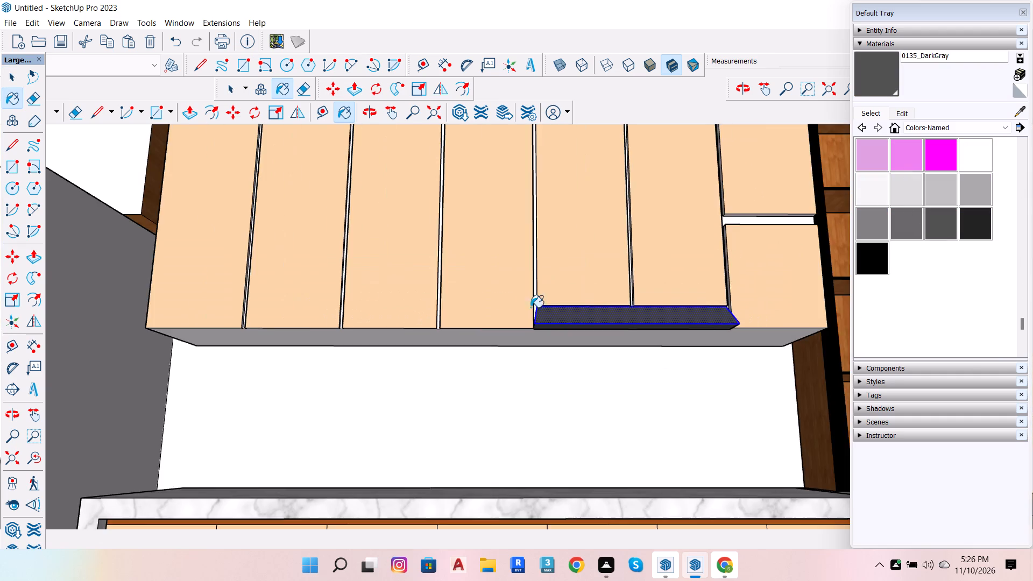
Paint the remaining end faces of the range hood with 0135_DarkGray and close its group.
scroll(483, 307, "up", 9)
scroll(555, 325, "up", 7)
left_click(674, 360)
scroll(326, 301, "down", 4)
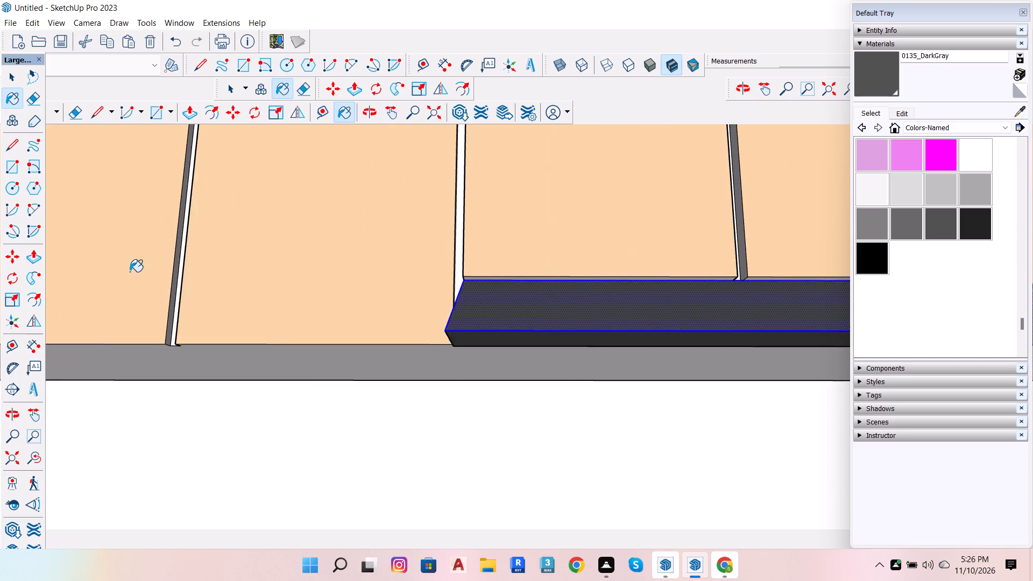
scroll(130, 272, "down", 16)
scroll(468, 312, "up", 8)
scroll(372, 249, "up", 8)
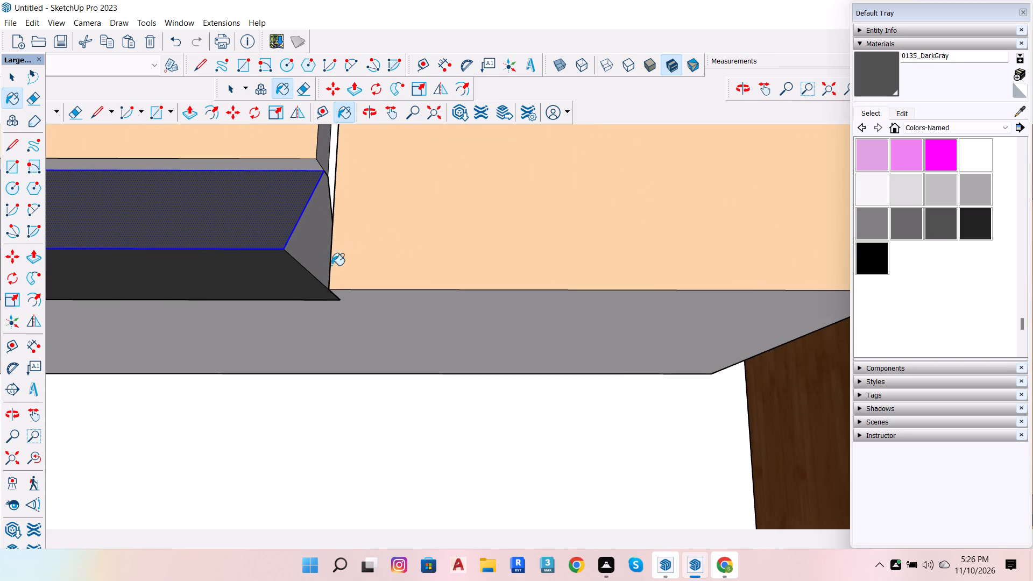
left_click(309, 260)
scroll(432, 285, "down", 7)
scroll(492, 277, "down", 18)
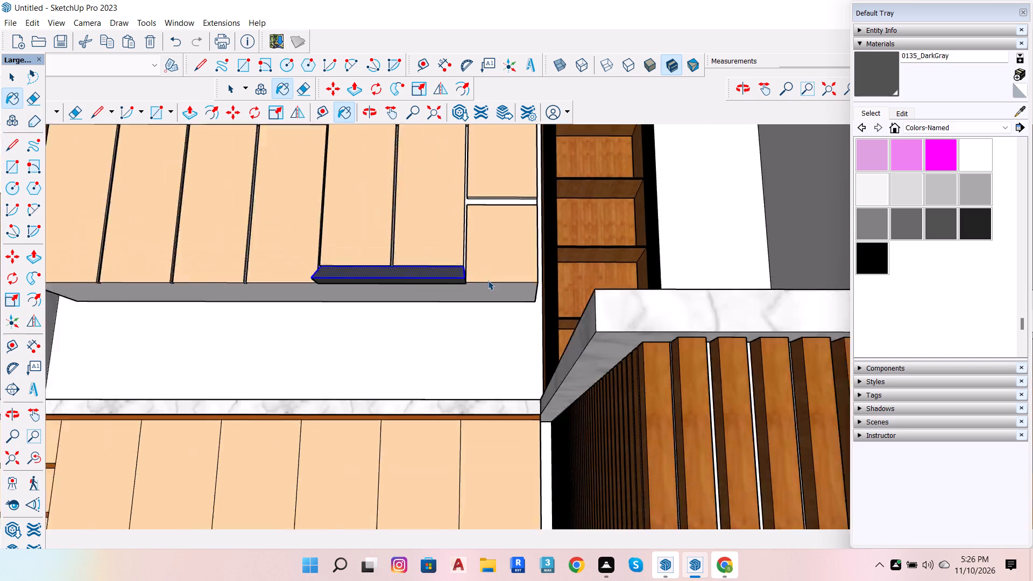
key("space")
scroll(488, 280, "down", 17)
left_click(597, 277)
Open the main wall cabinet group, paint the white frame face between the fronts with 0042_Sienna, and close the group.
scroll(461, 277, "up", 7)
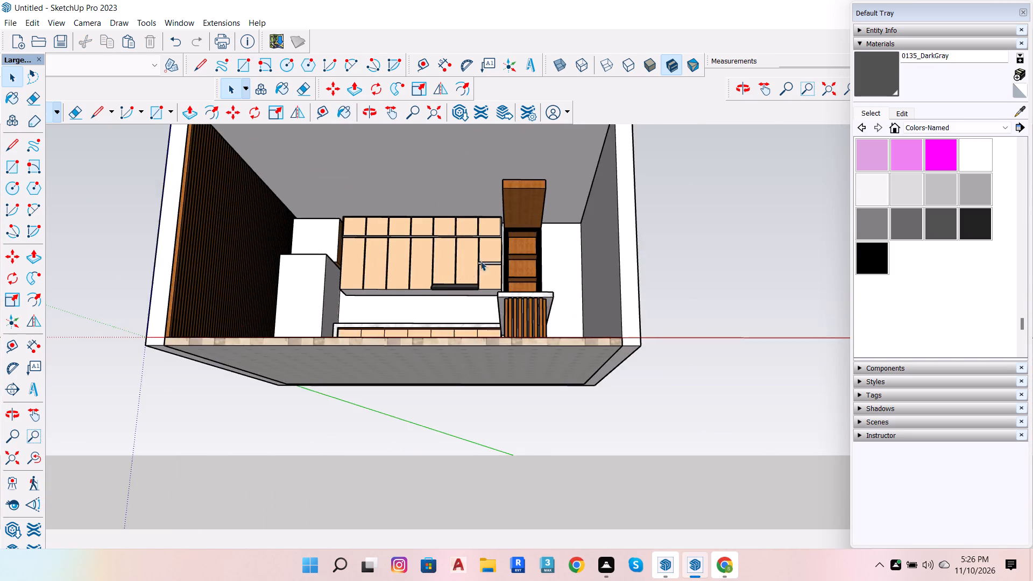
scroll(493, 249, "up", 6)
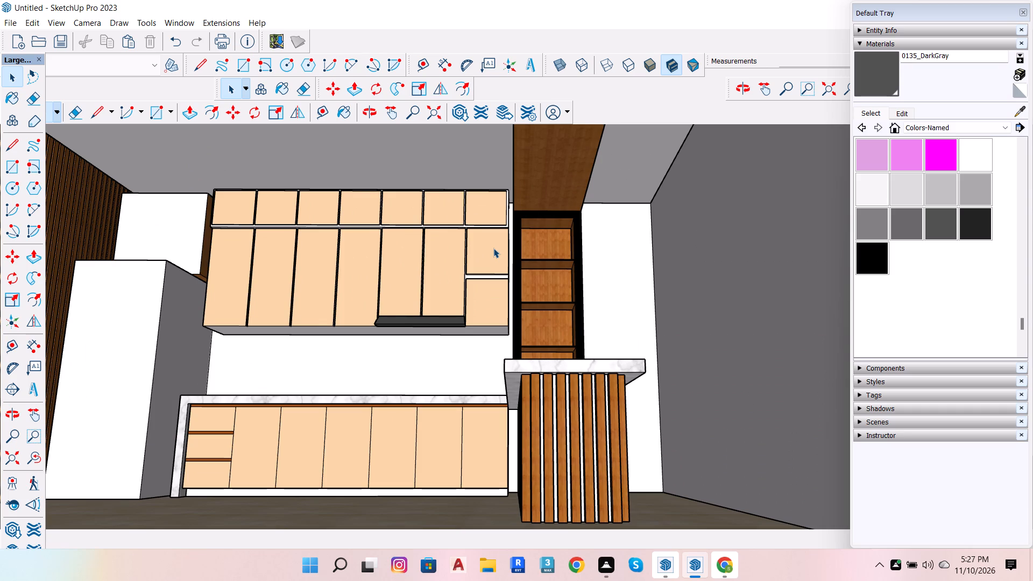
scroll(485, 263, "up", 12)
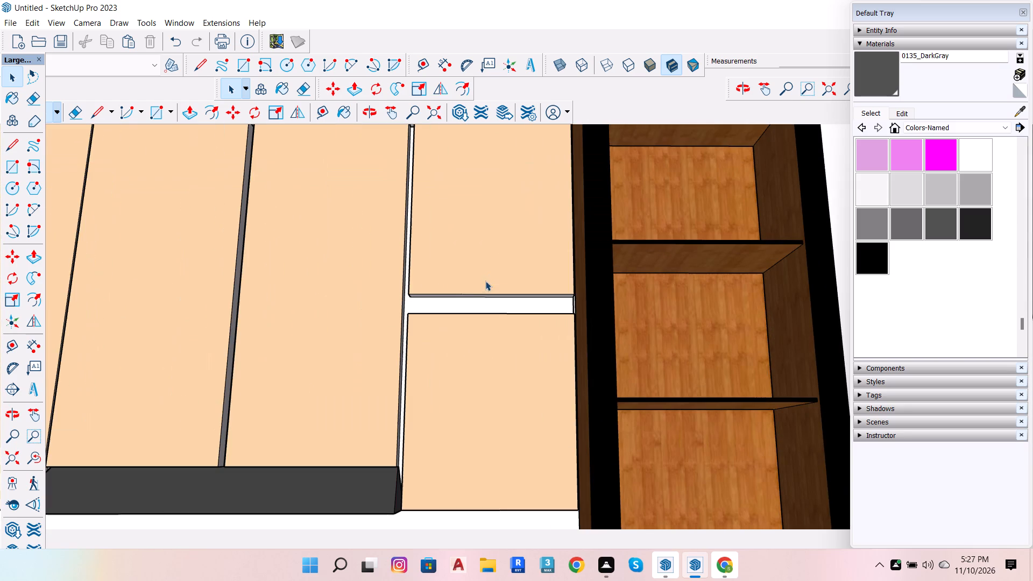
scroll(485, 281, "up", 1)
left_click(490, 304)
scroll(519, 308, "down", 11)
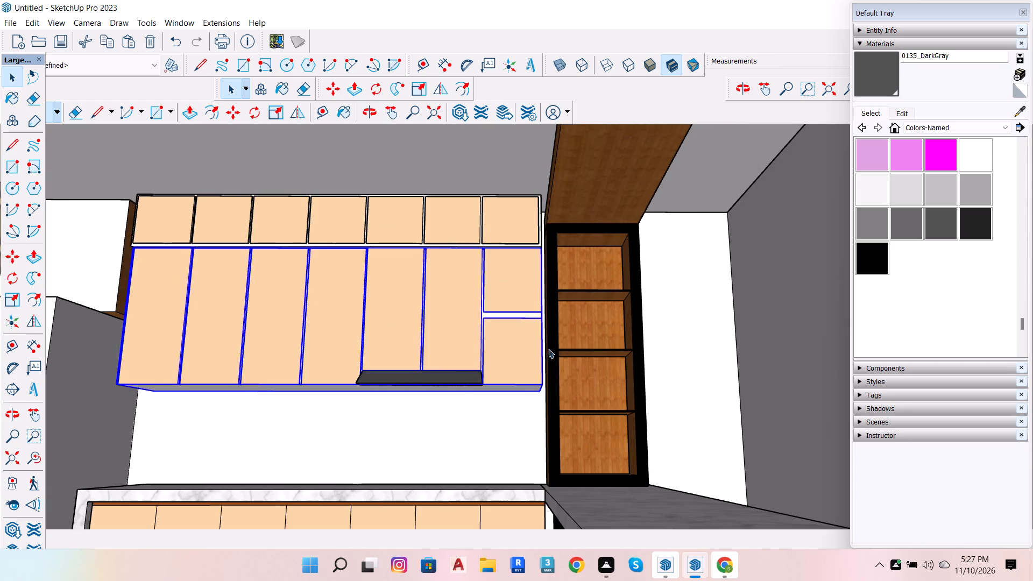
scroll(531, 392, "up", 7)
scroll(558, 212, "up", 5)
double_click(571, 195)
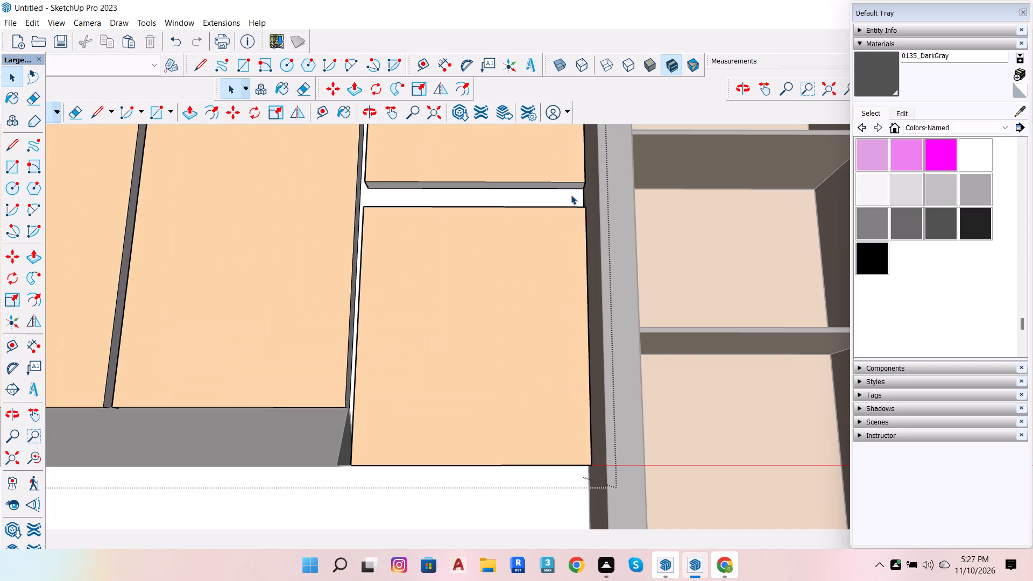
left_click(571, 195)
scroll(646, 292, "down", 13)
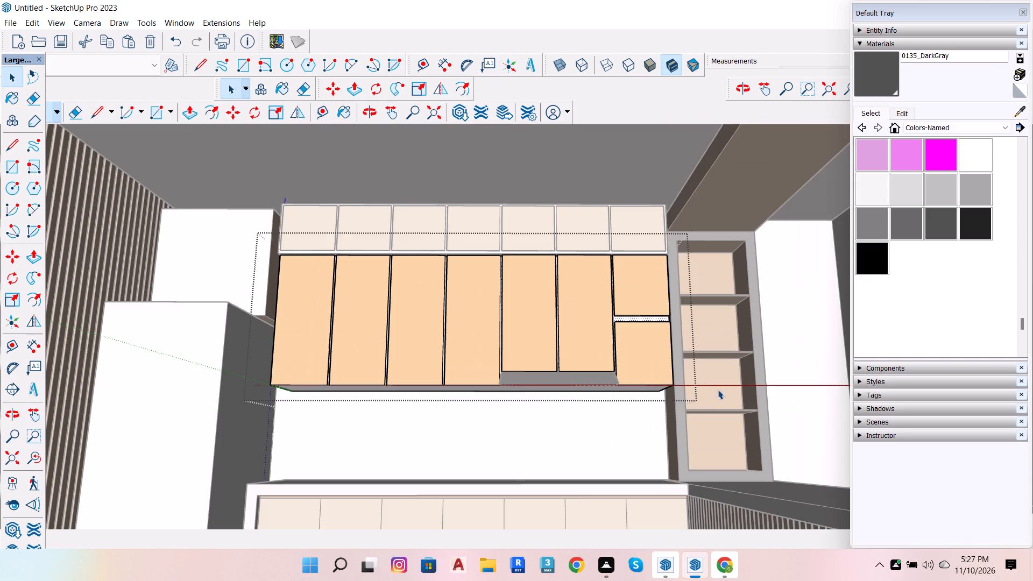
scroll(930, 244, "up", 13)
scroll(938, 250, "up", 8)
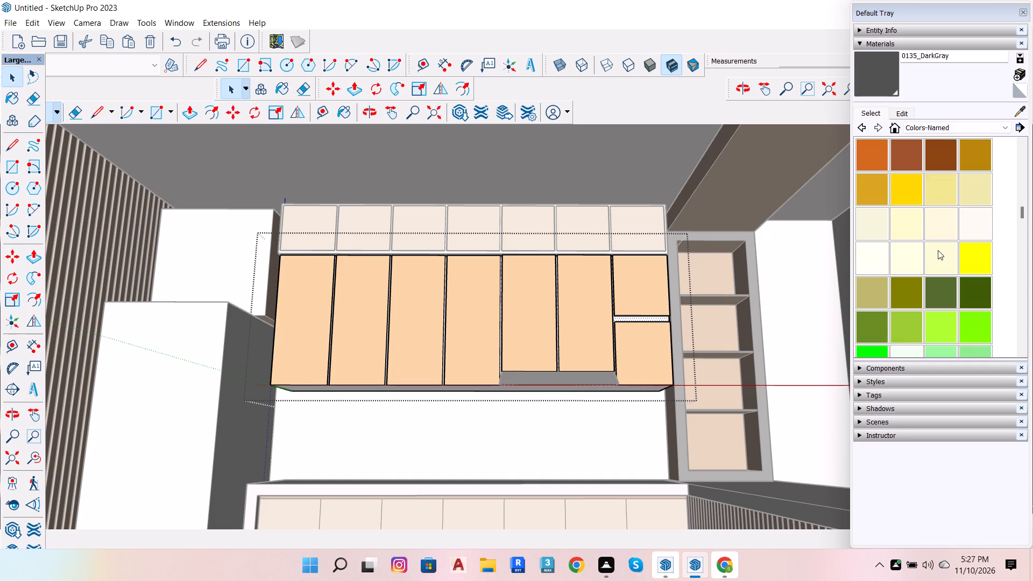
scroll(956, 256, "up", 4)
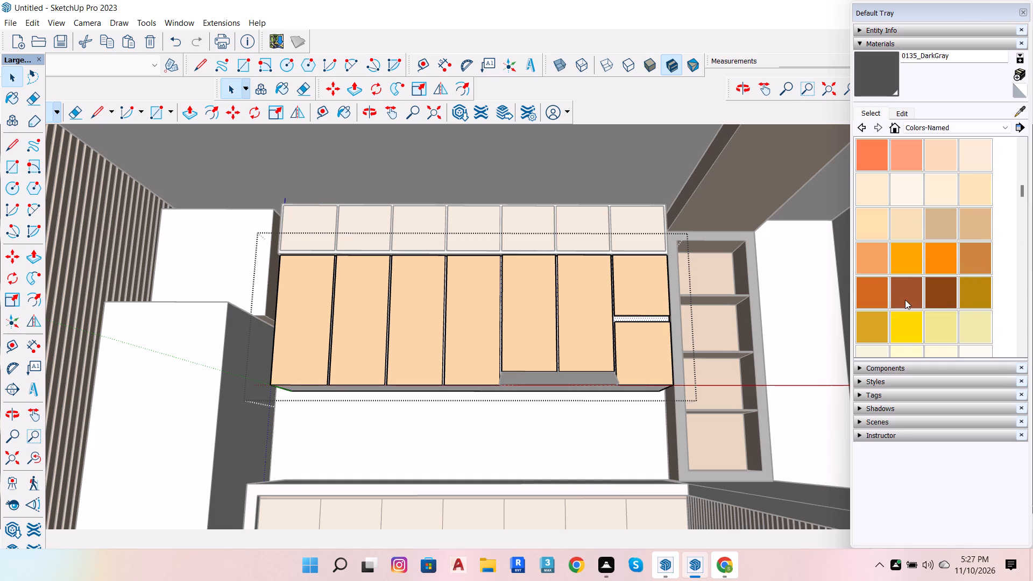
left_click(905, 300)
scroll(602, 324, "up", 6)
scroll(668, 303, "up", 6)
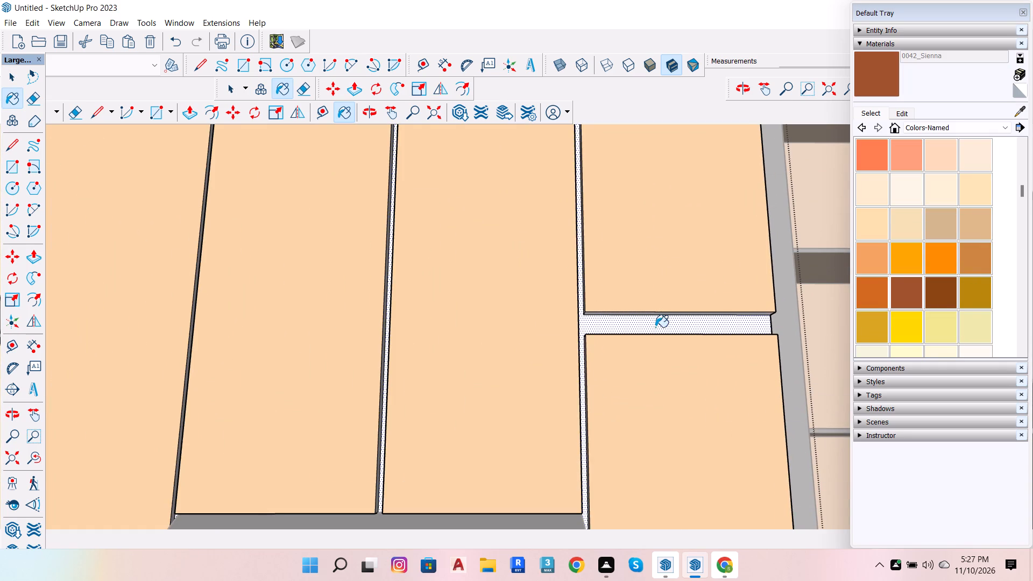
left_click(655, 327)
scroll(650, 338, "down", 20)
scroll(650, 338, "down", 1)
key("space")
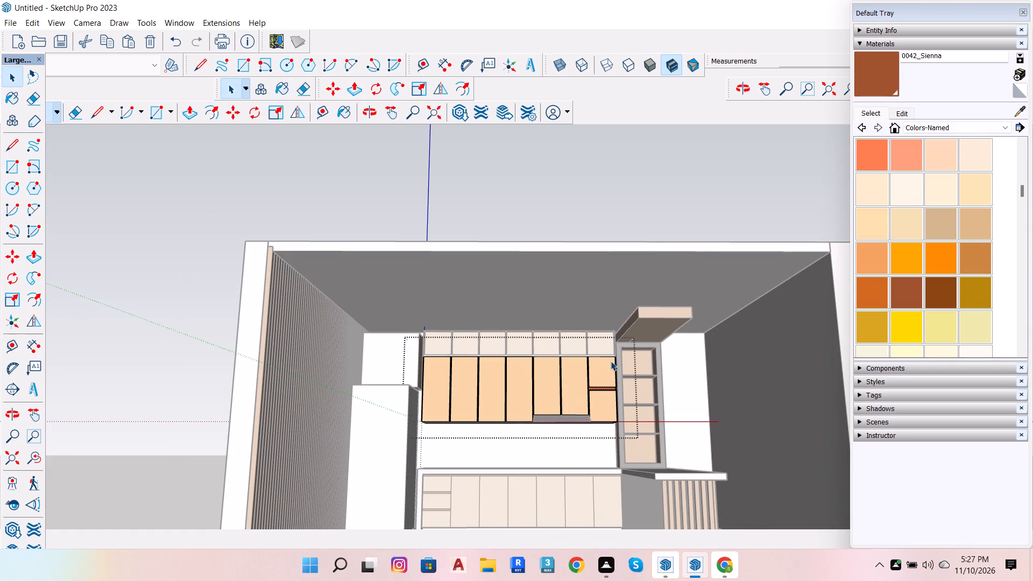
left_click(648, 217)
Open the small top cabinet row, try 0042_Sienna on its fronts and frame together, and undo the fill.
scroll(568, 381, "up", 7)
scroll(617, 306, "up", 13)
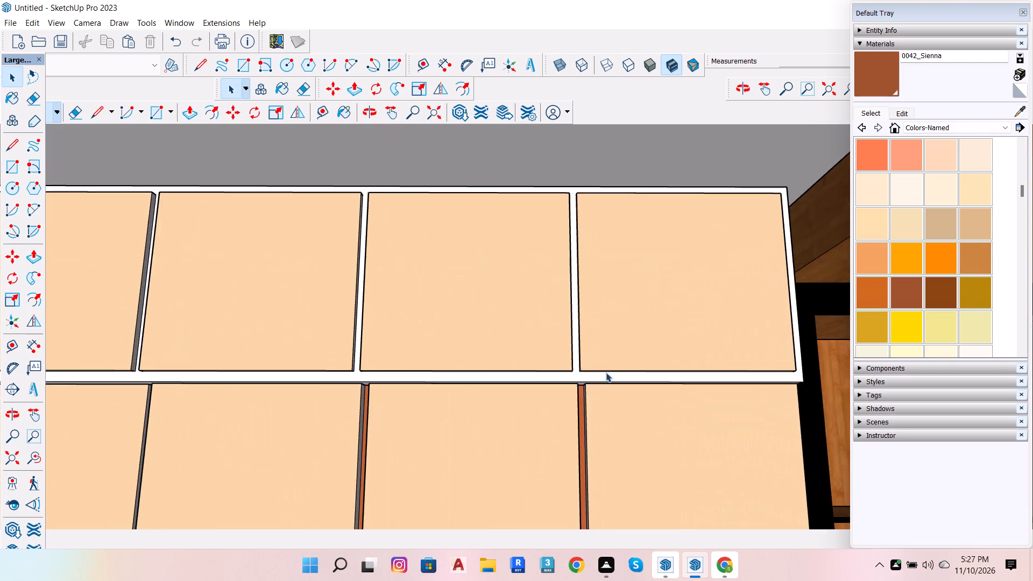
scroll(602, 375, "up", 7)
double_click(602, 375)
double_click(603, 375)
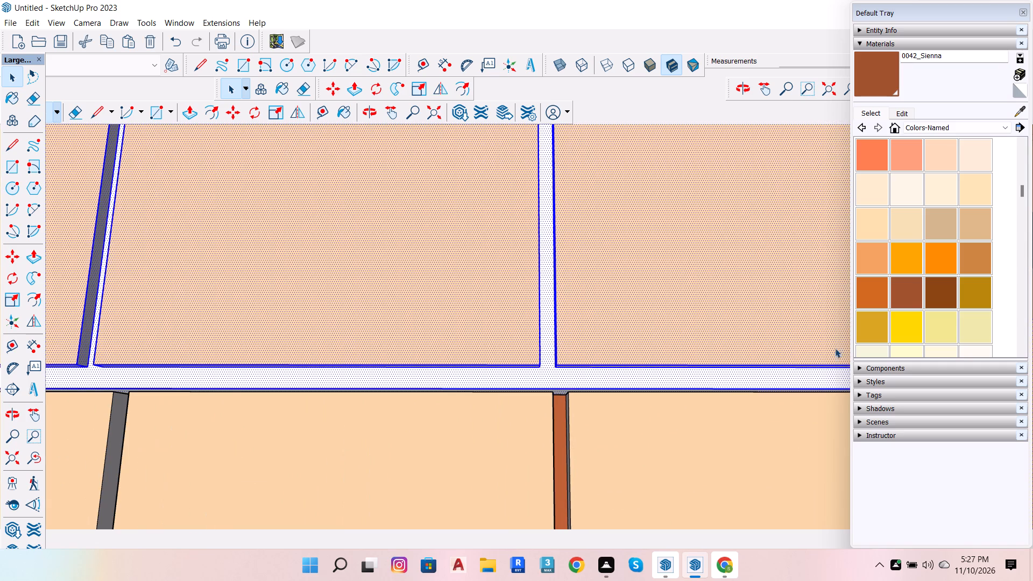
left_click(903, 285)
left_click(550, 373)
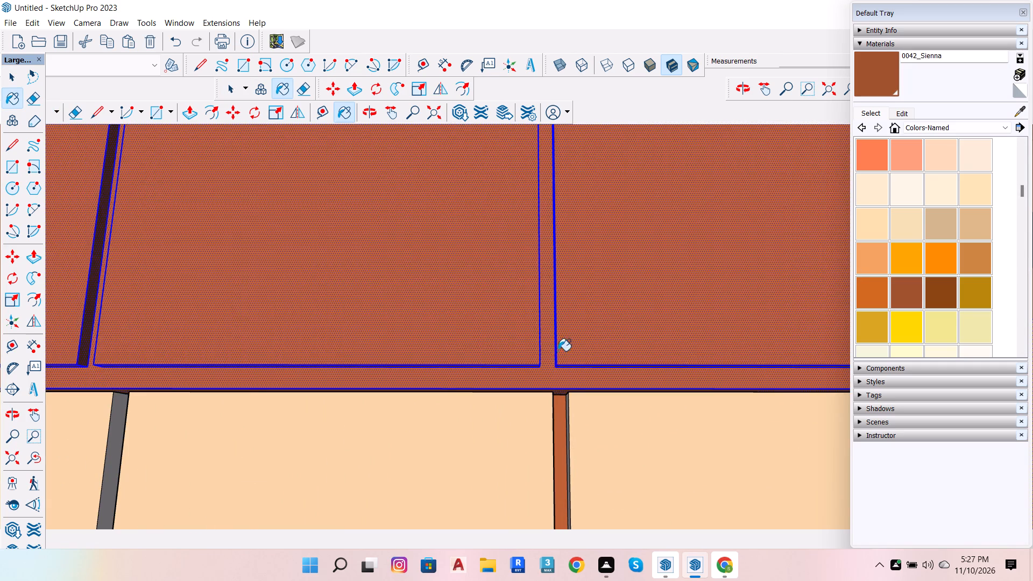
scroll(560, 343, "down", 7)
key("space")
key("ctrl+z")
Paint only the white frame face around the small top row's fronts with 0042_Sienna and close the group.
scroll(556, 360, "up", 6)
key("space")
double_click(556, 360)
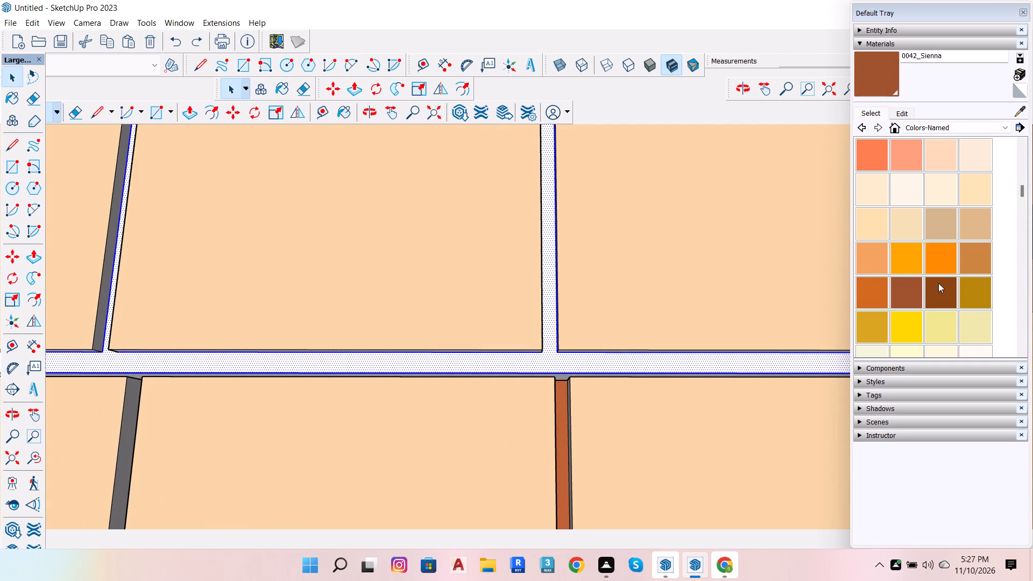
left_click(900, 294)
left_click(528, 365)
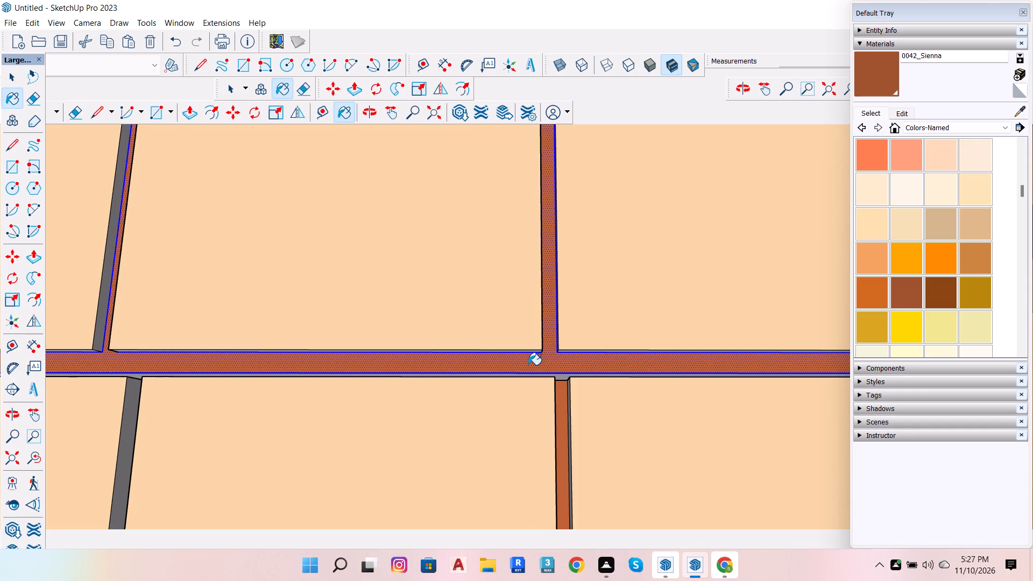
key("space")
scroll(499, 384, "down", 17)
scroll(500, 387, "down", 6)
scroll(575, 365, "down", 13)
left_click(601, 307)
Examine the wall and base cabinets from several views, ending at the white toe kick below the base cabinet doors.
scroll(556, 376, "up", 14)
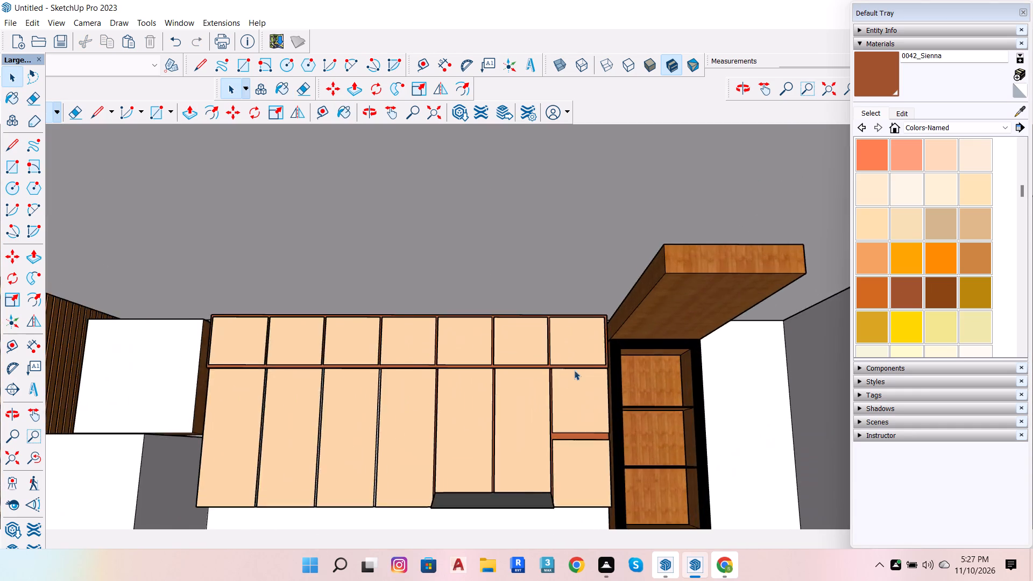
scroll(577, 367, "up", 7)
scroll(578, 367, "down", 14)
scroll(568, 376, "down", 7)
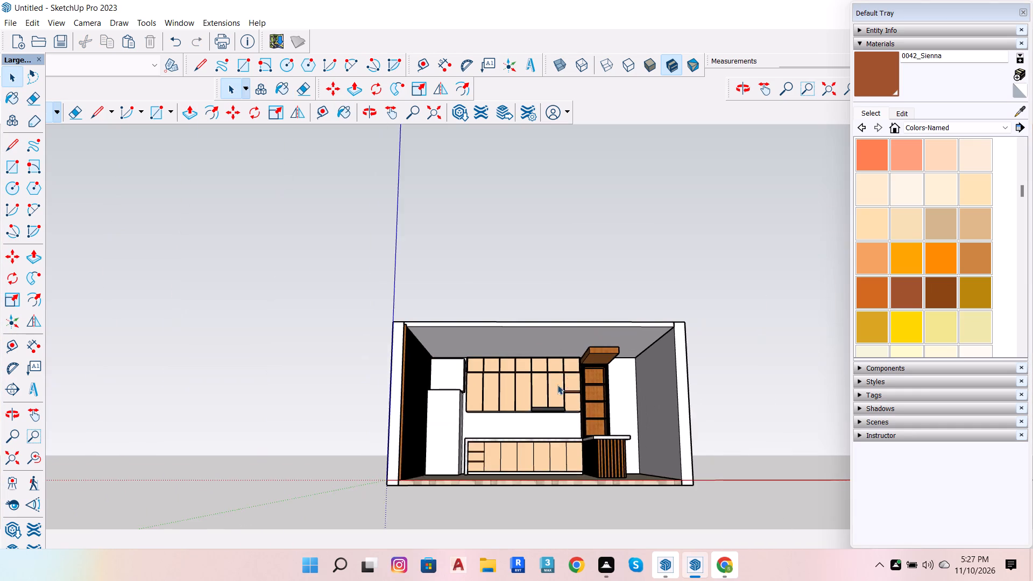
scroll(500, 492, "up", 16)
scroll(540, 419, "up", 4)
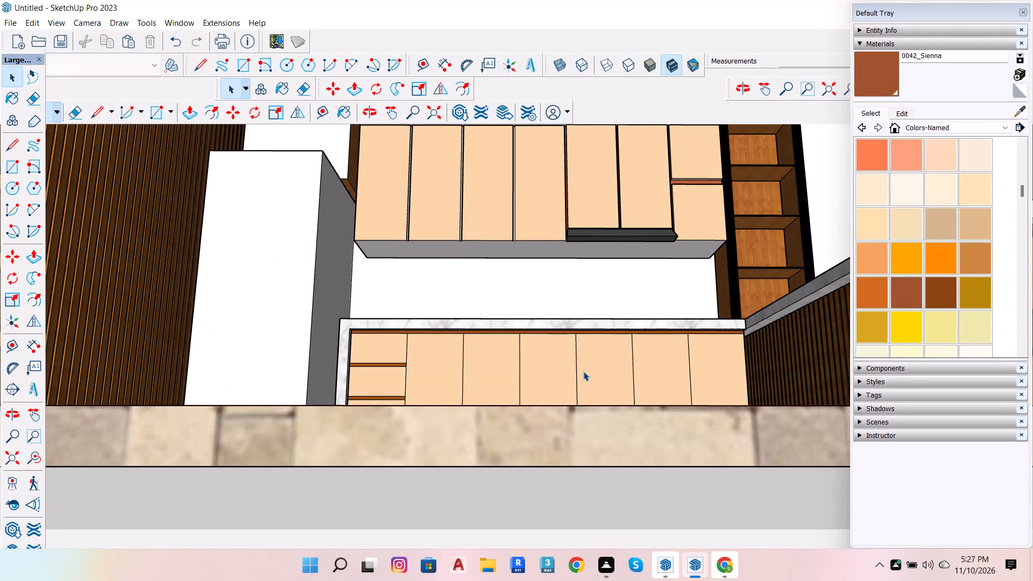
scroll(535, 212, "down", 8)
scroll(532, 231, "up", 6)
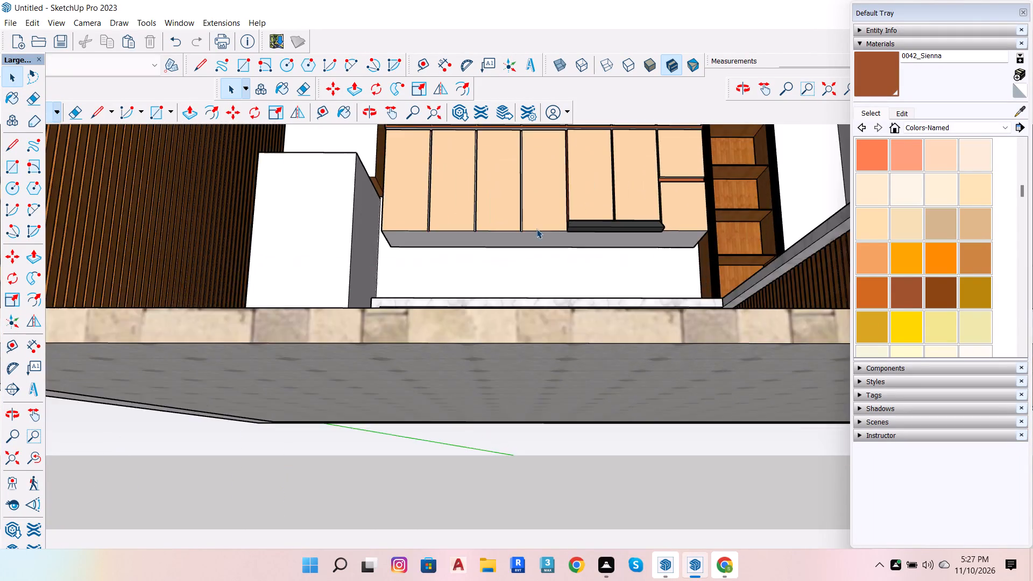
scroll(536, 229, "up", 9)
key("o")
left_click_drag(529, 189, 521, 290)
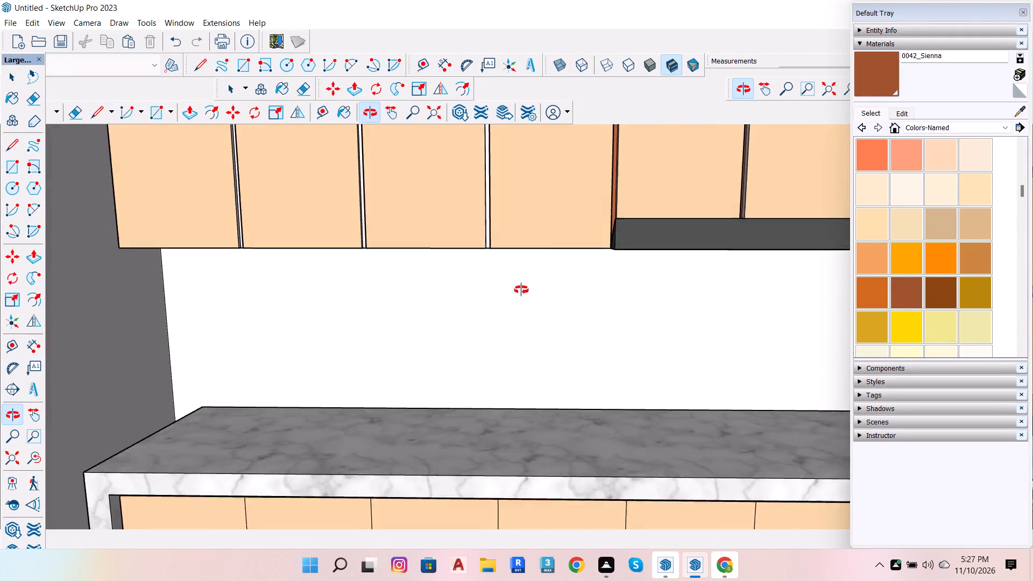
left_click_drag(521, 290, 514, 311)
scroll(571, 231, "down", 11)
scroll(493, 415, "up", 15)
key("space")
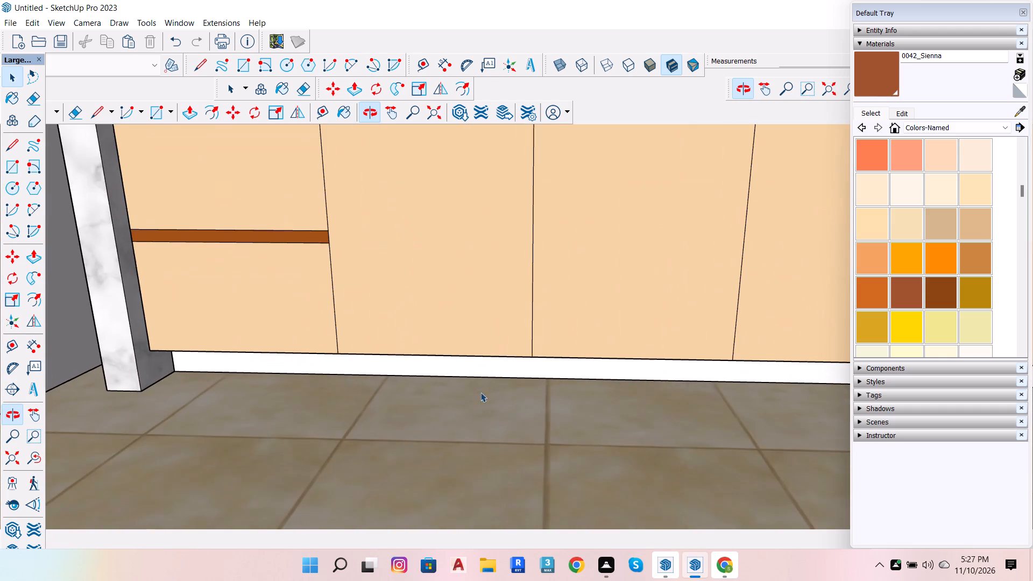
Open the base cabinet group, paint the white toe kick face below the doors with Carrera Marble from Stone, and close the group.
double_click(473, 371)
left_click(473, 371)
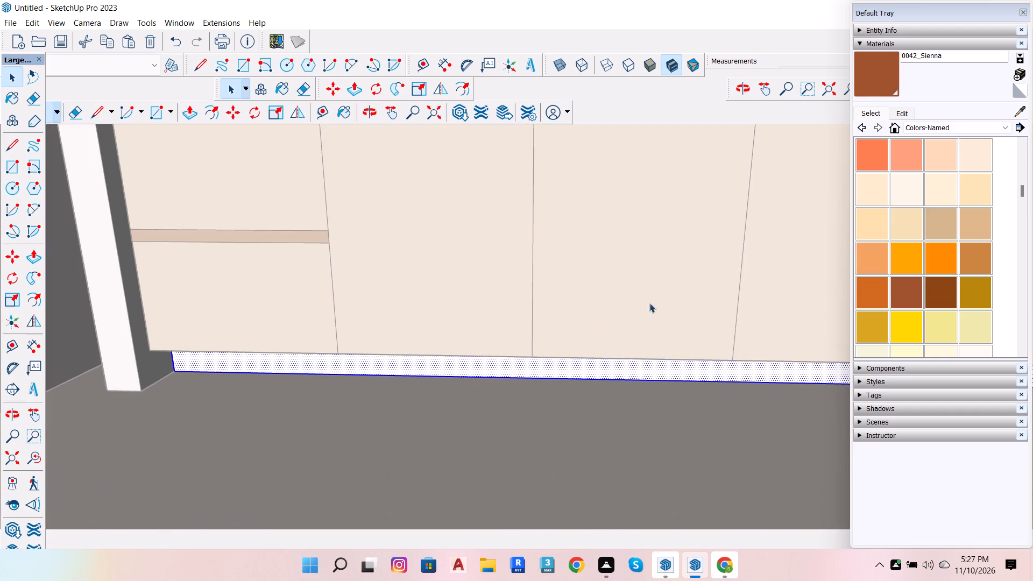
scroll(905, 119, "up", 7)
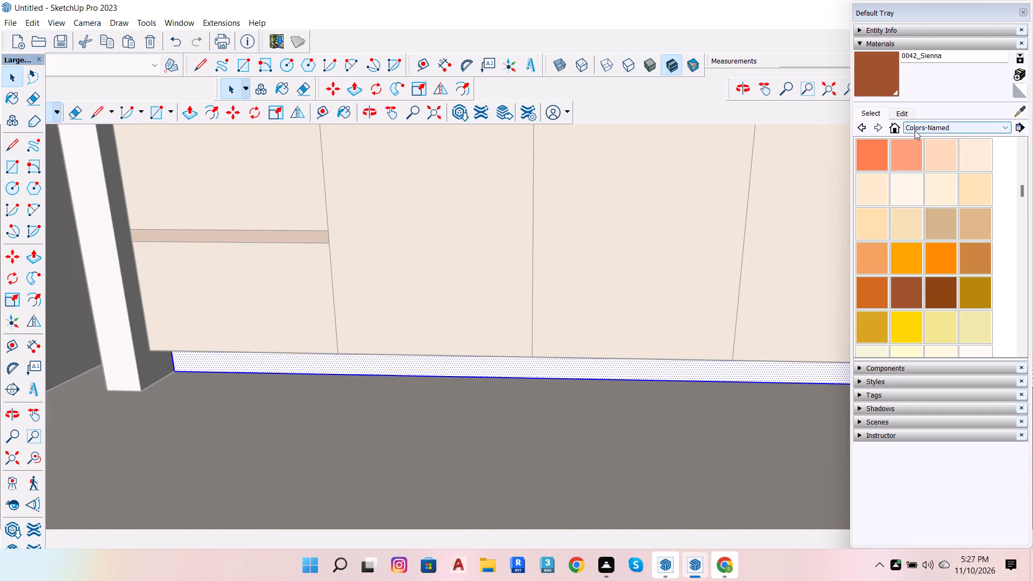
left_click(915, 130)
scroll(929, 210, "down", 5)
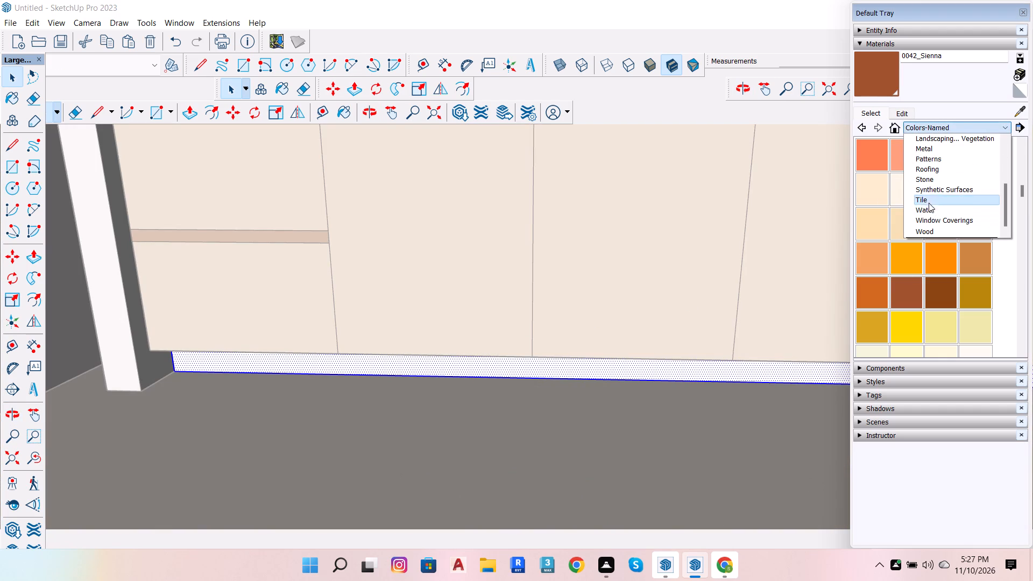
left_click(937, 176)
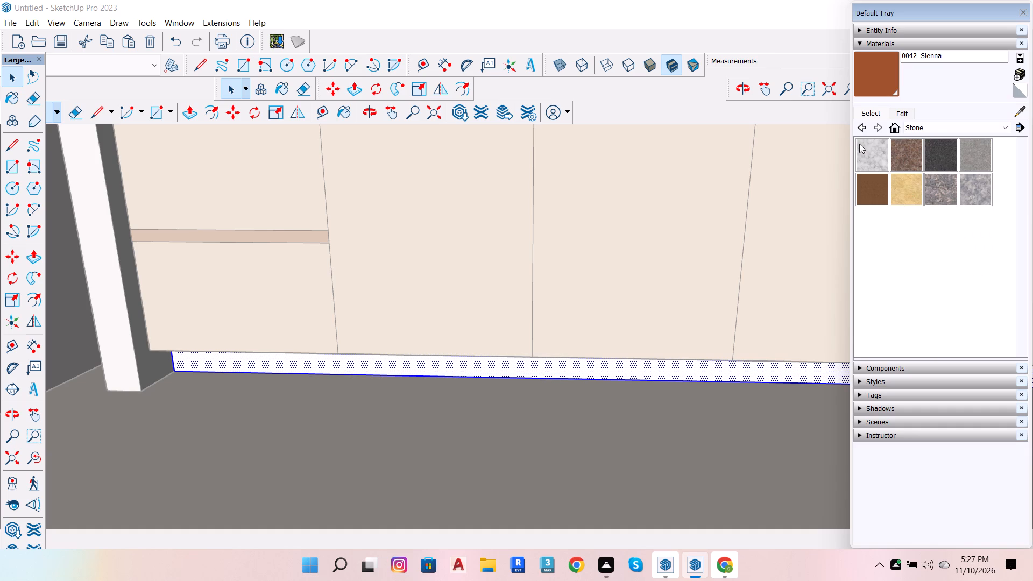
left_click(879, 155)
left_click(735, 373)
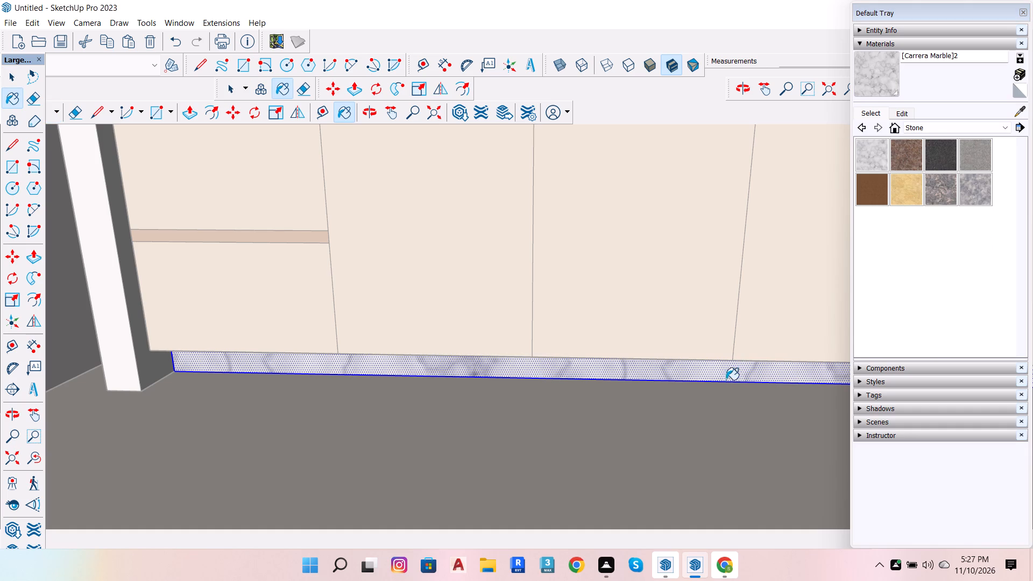
key("space")
scroll(547, 396, "down", 20)
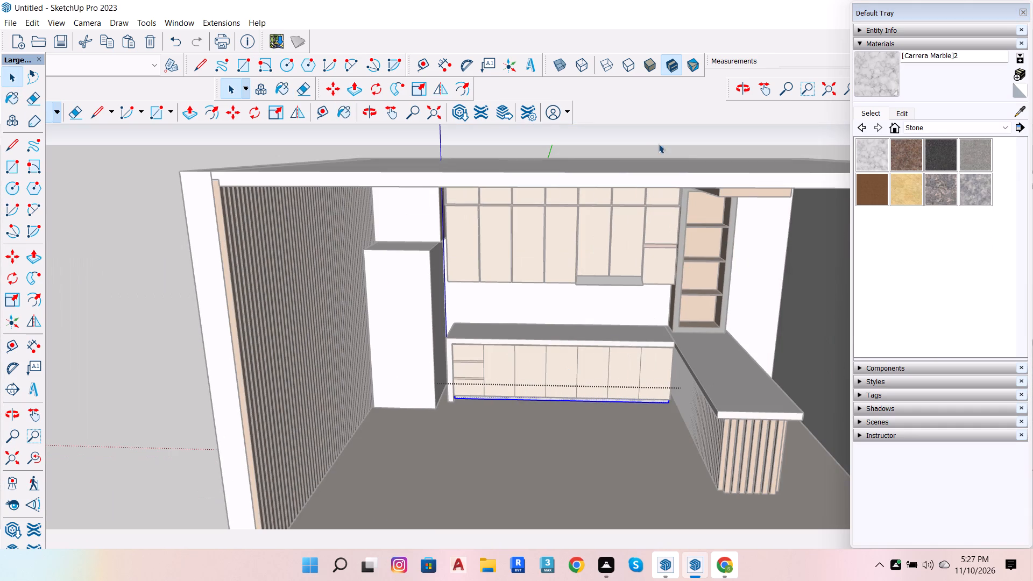
left_click(648, 127)
Open the peninsula's slatted end panel, paint the white backing face between the wood slats with 0007_MistyRose, and close the group.
scroll(699, 417, "up", 7)
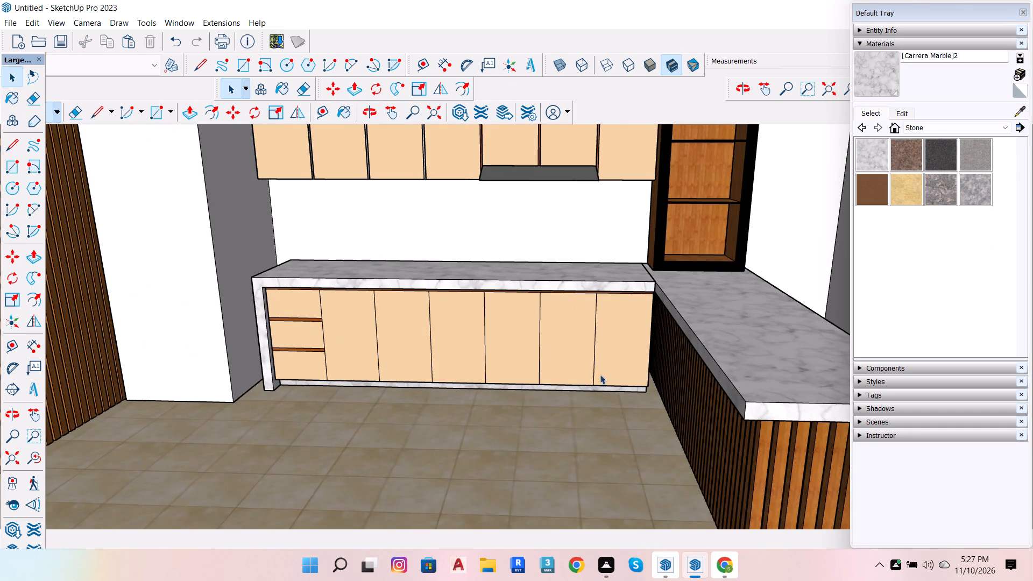
scroll(645, 403, "down", 5)
scroll(817, 537, "up", 7)
scroll(723, 445, "up", 15)
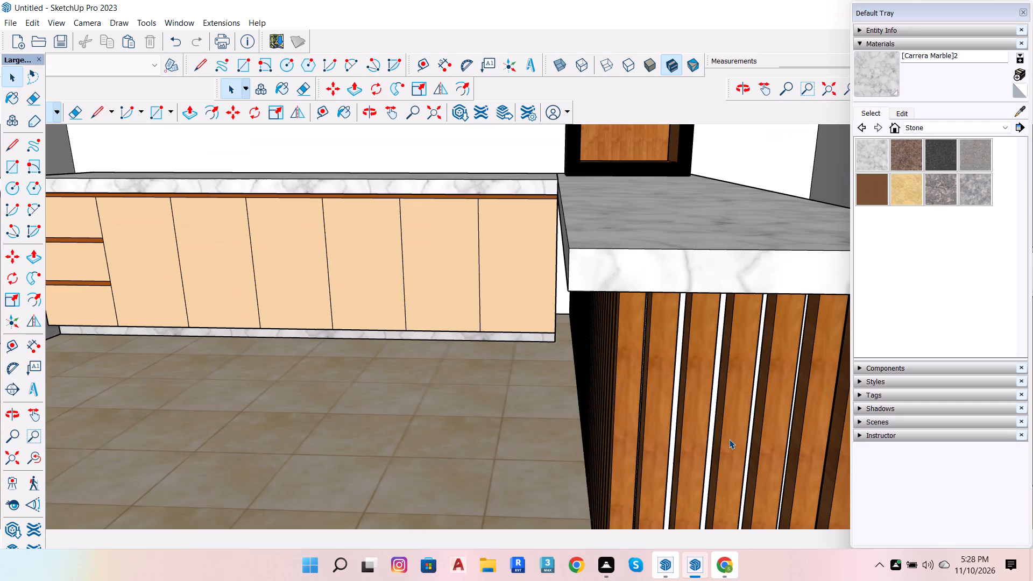
scroll(729, 439, "up", 8)
triple_click(694, 408)
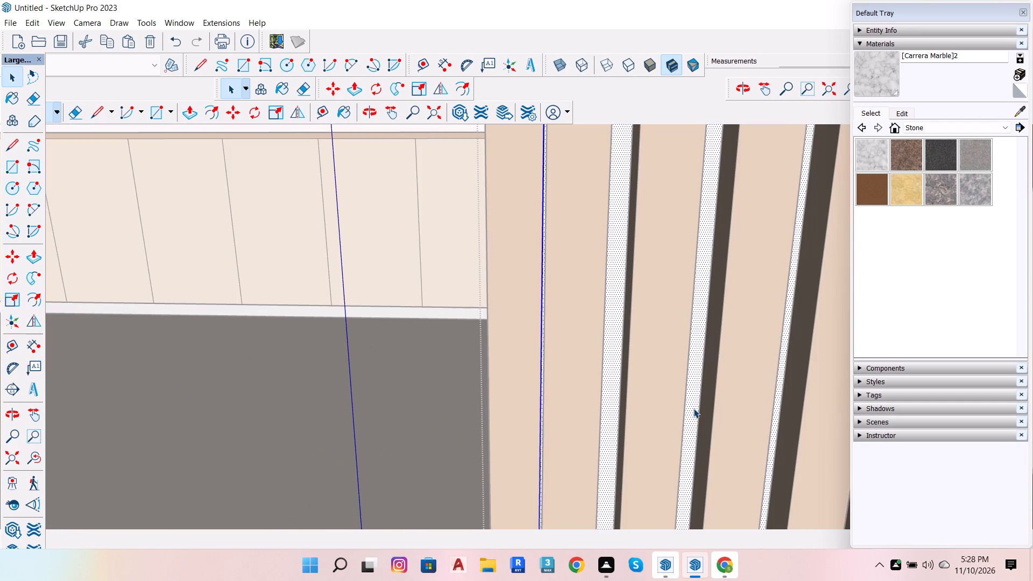
left_click(918, 130)
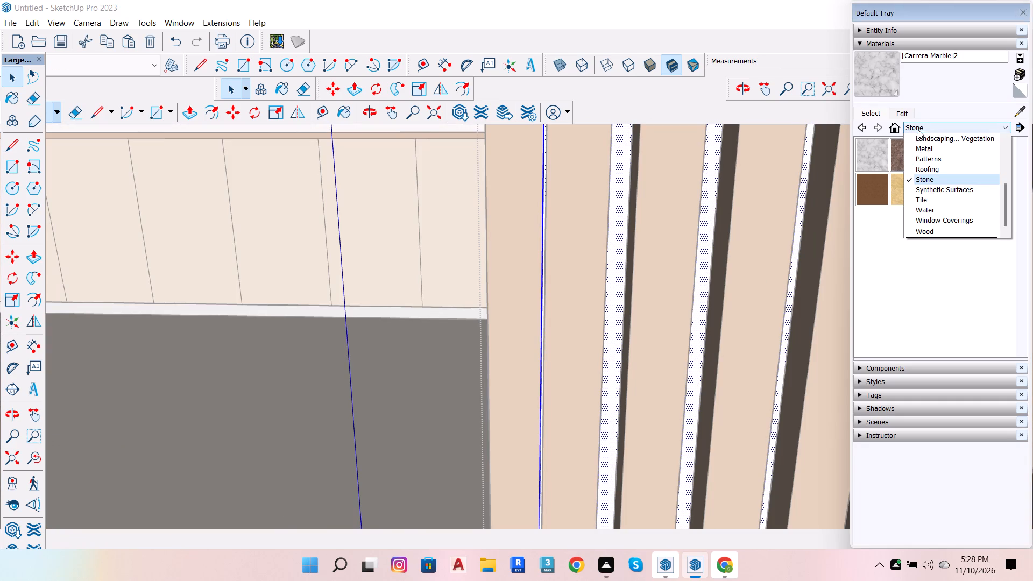
scroll(932, 174, "up", 13)
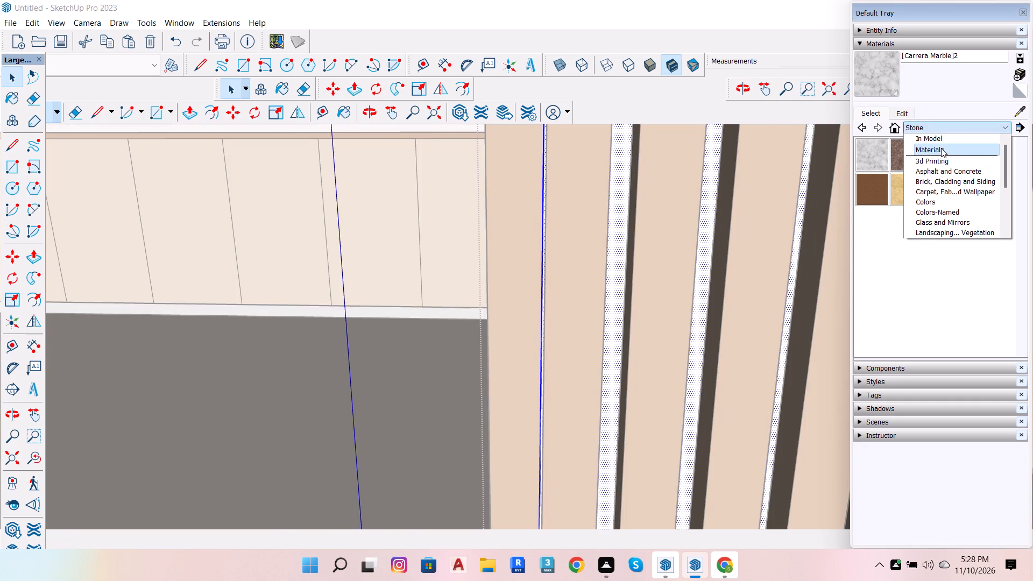
left_click(942, 209)
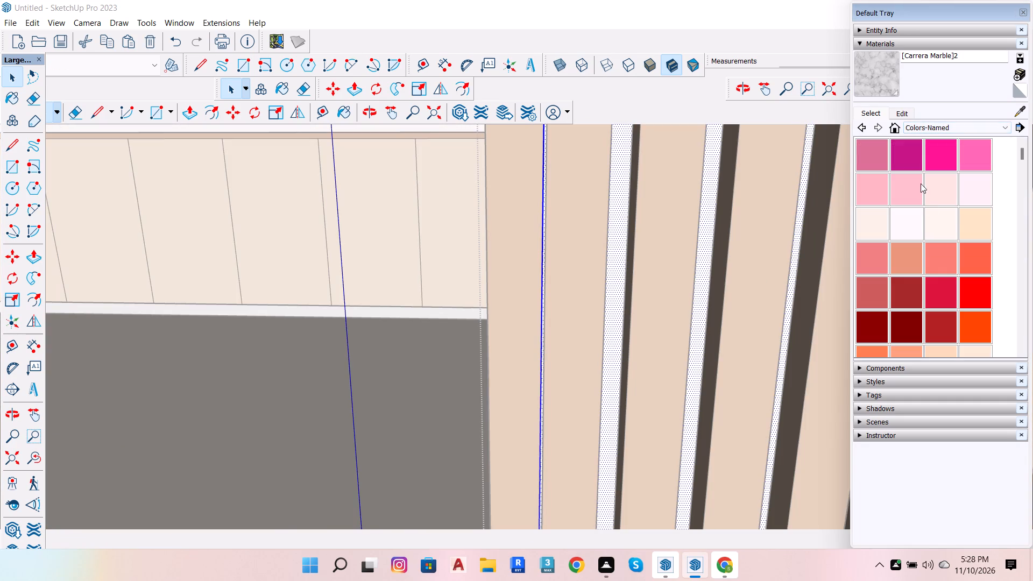
left_click(938, 199)
scroll(646, 311, "up", 3)
left_click(609, 322)
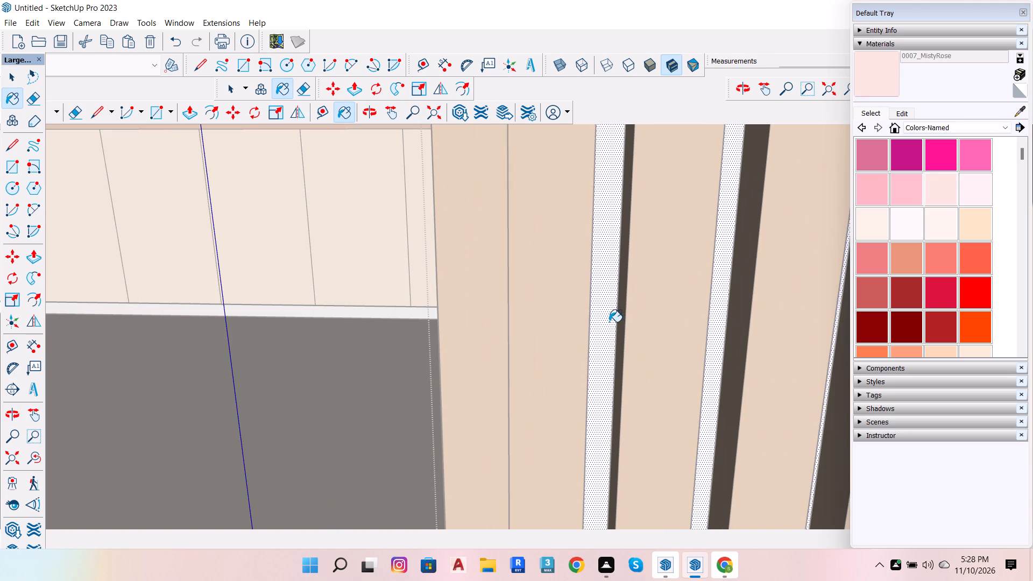
key("space")
scroll(645, 302, "down", 19)
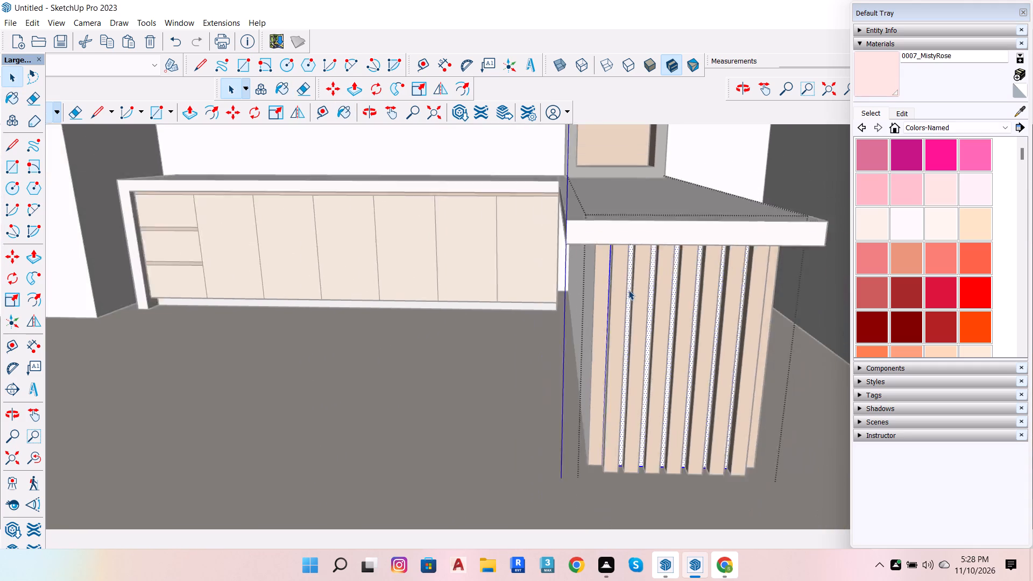
scroll(628, 290, "down", 10)
left_click(562, 464)
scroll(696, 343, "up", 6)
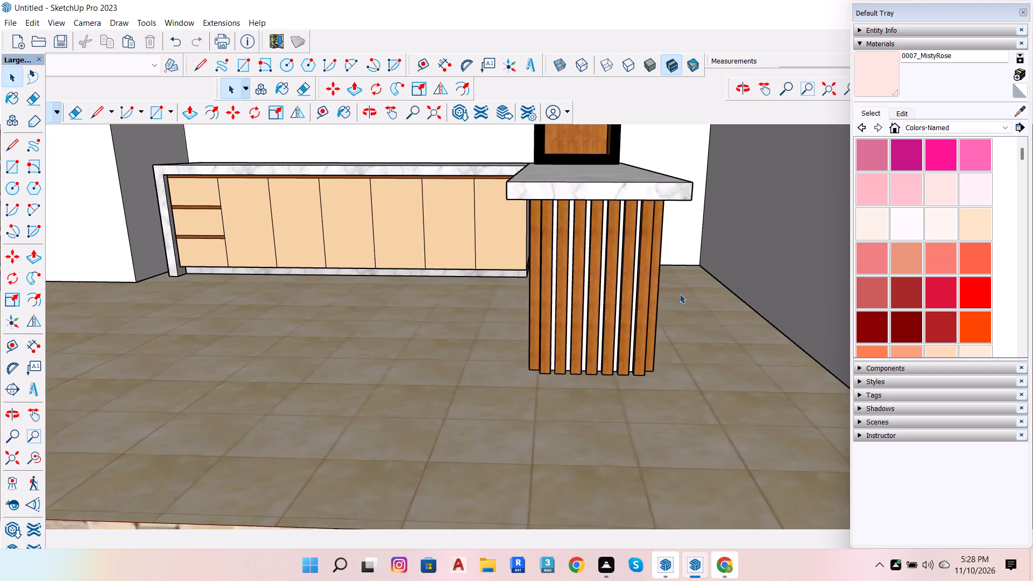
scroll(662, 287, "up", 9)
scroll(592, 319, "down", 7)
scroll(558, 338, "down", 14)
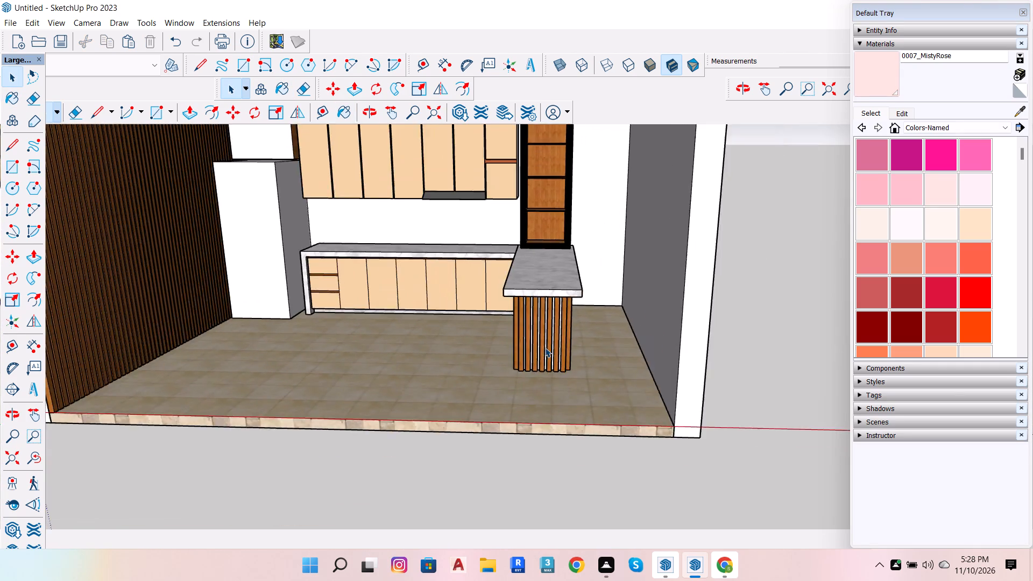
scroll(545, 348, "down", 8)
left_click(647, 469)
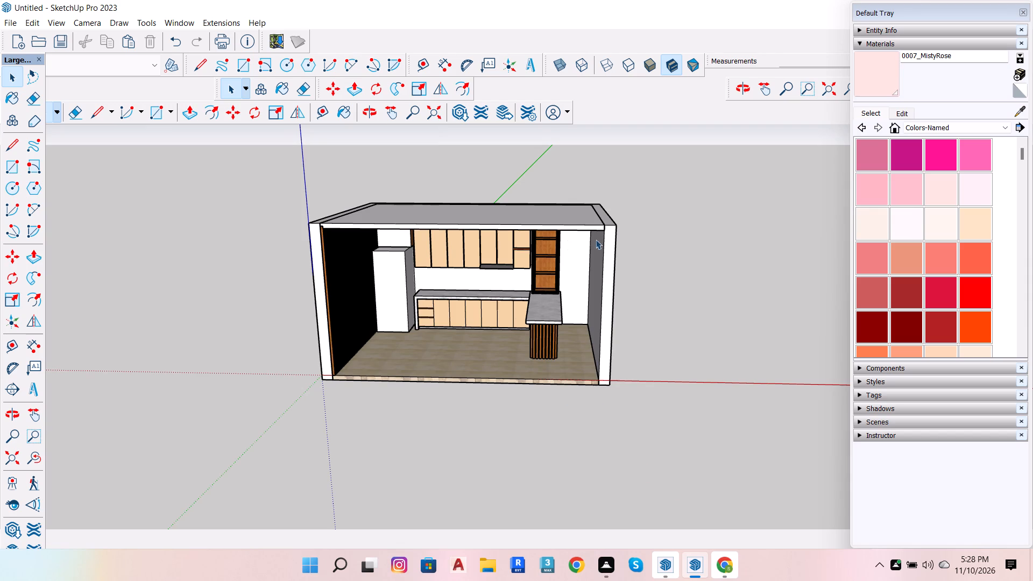
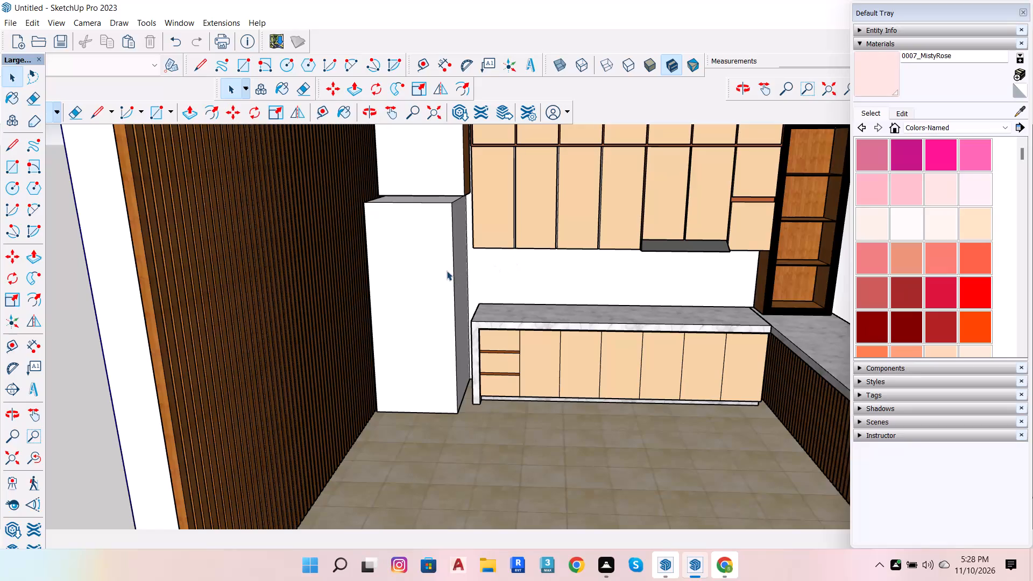
Offset the outline of the tall refrigerator box's white front face inward by 1 inch.
double_click(447, 271)
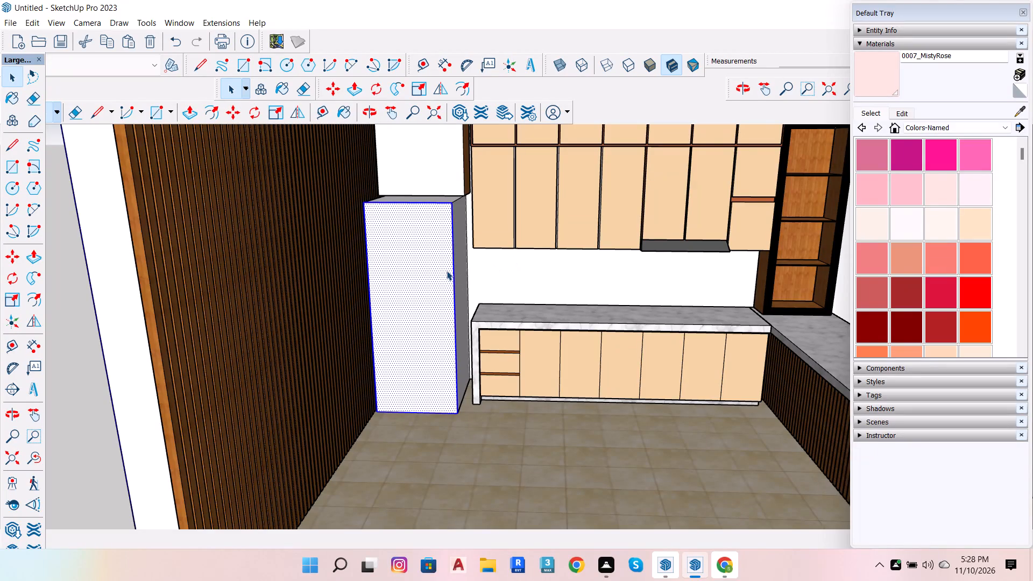
key("Tab")
key("f")
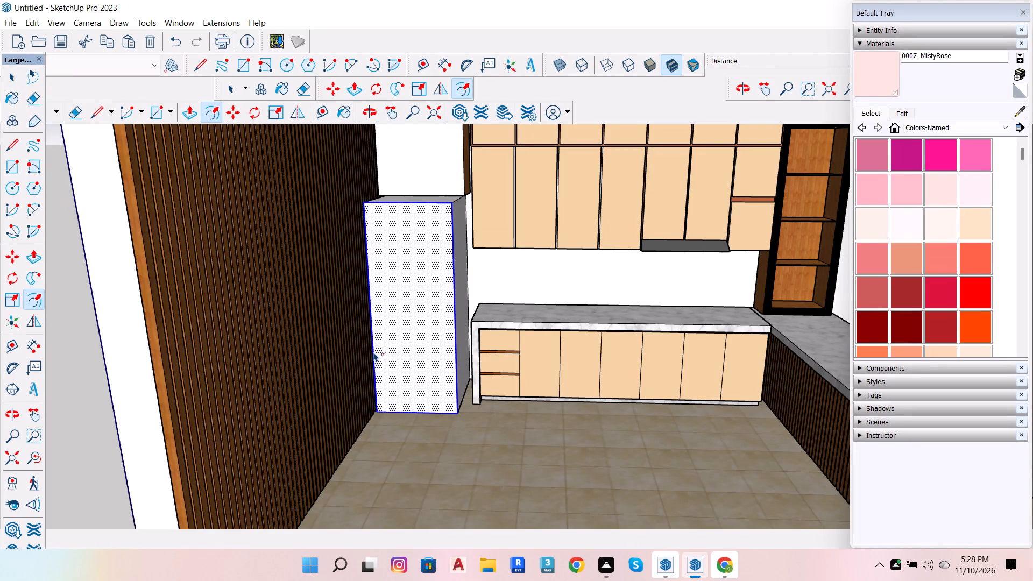
left_click(463, 204)
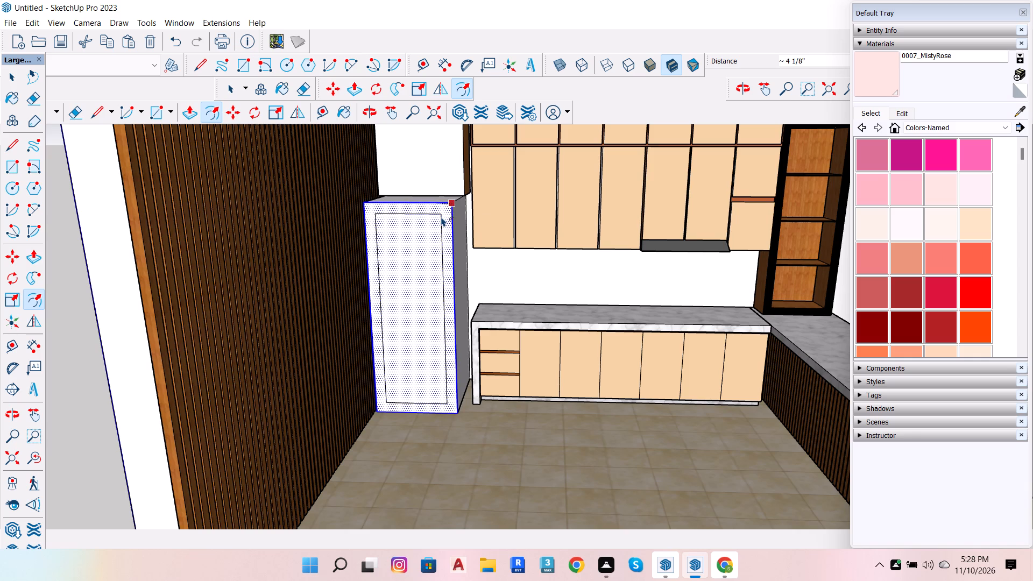
key("1")
key("Return")
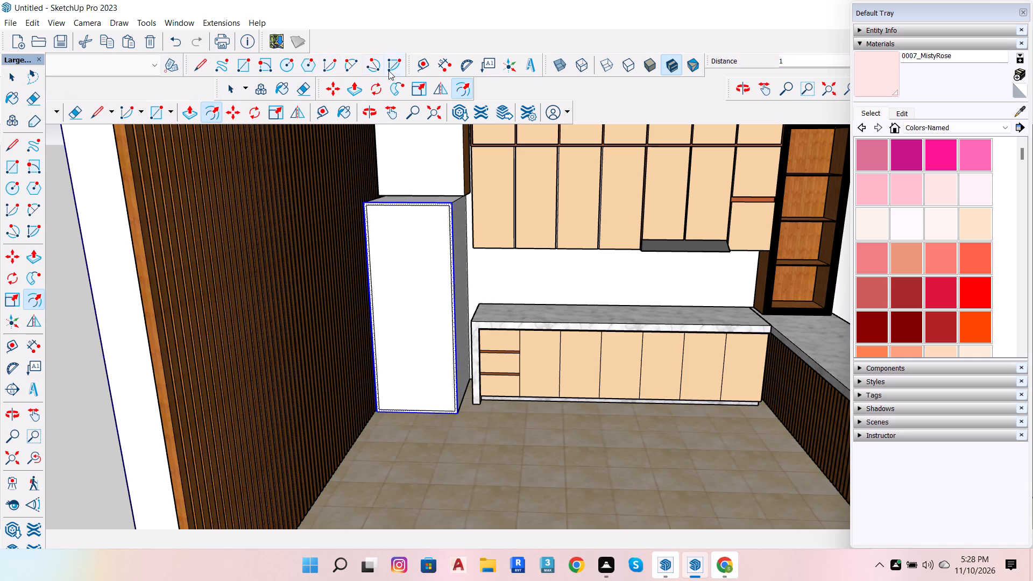
Place a guide 2' below the refrigerator front's top edge and draw a horizontal line along it across the inner face.
left_click(427, 60)
scroll(370, 245, "up", 6)
left_click(456, 174)
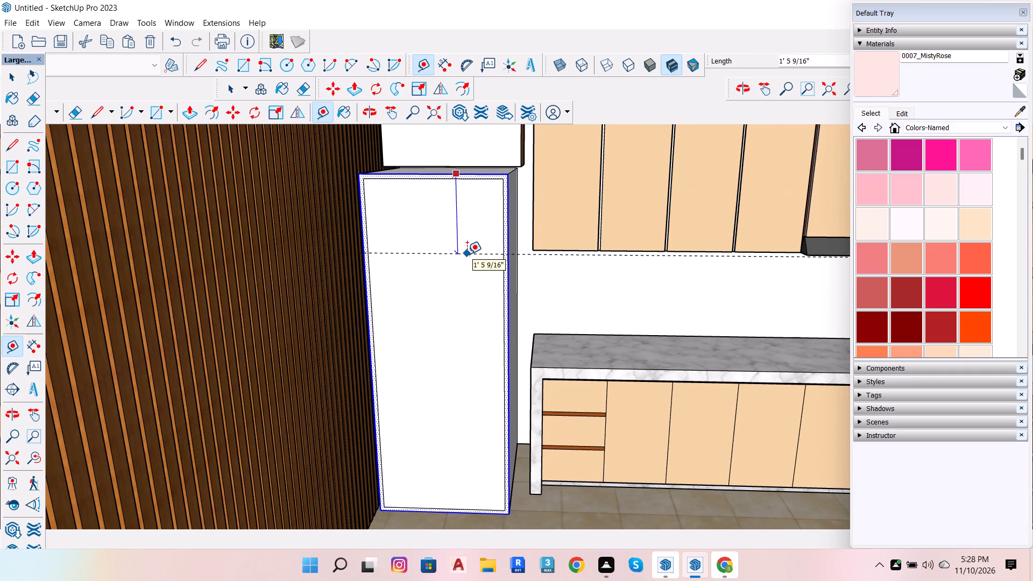
type("2'")
key("Return")
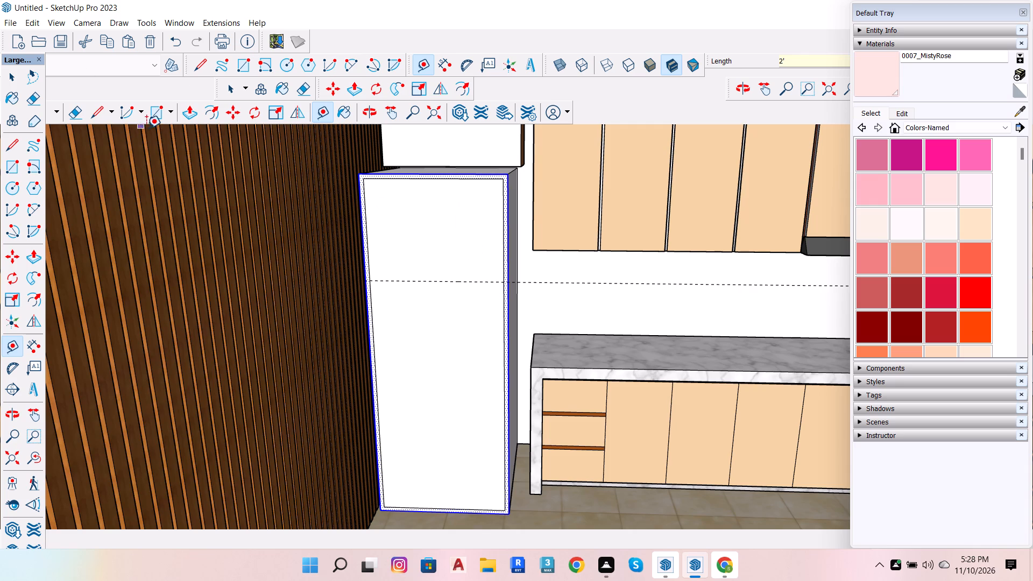
left_click(208, 65)
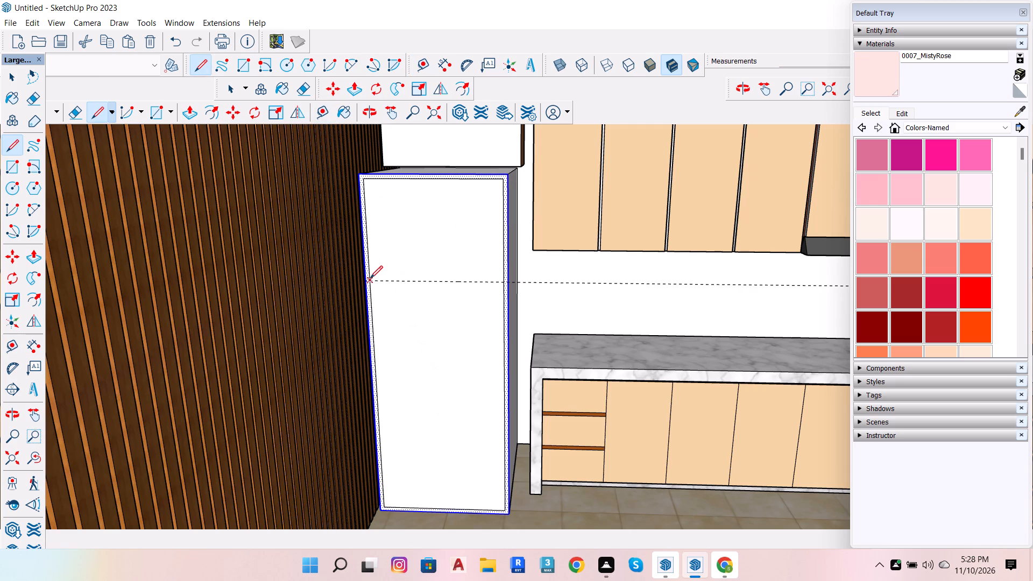
left_click(370, 282)
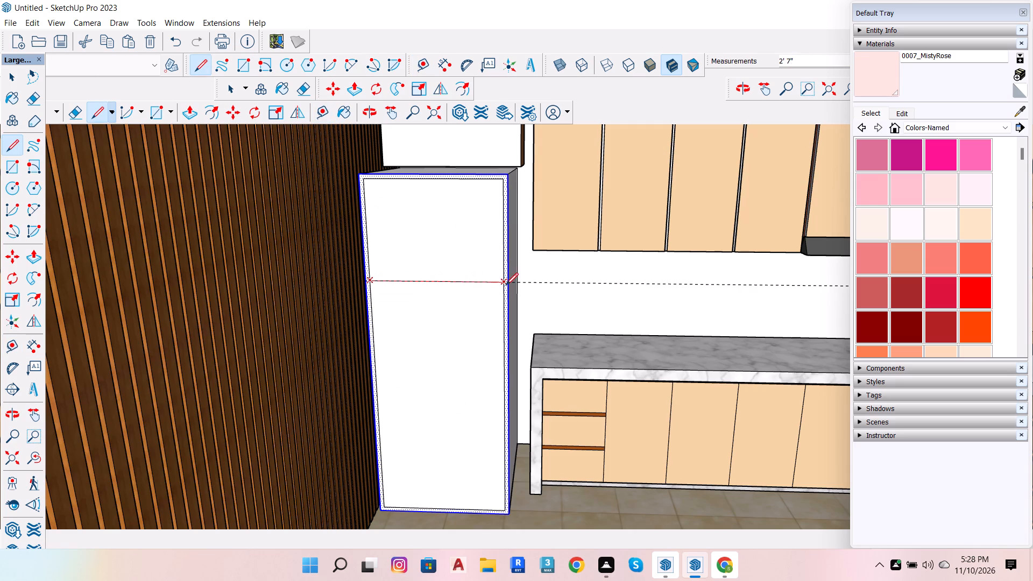
left_click(503, 282)
Copy the horizontal dividing line on the refrigerator front downward by 0.4 inch to form a narrow gap between two doors.
scroll(440, 248, "down", 6)
scroll(466, 281, "up", 2)
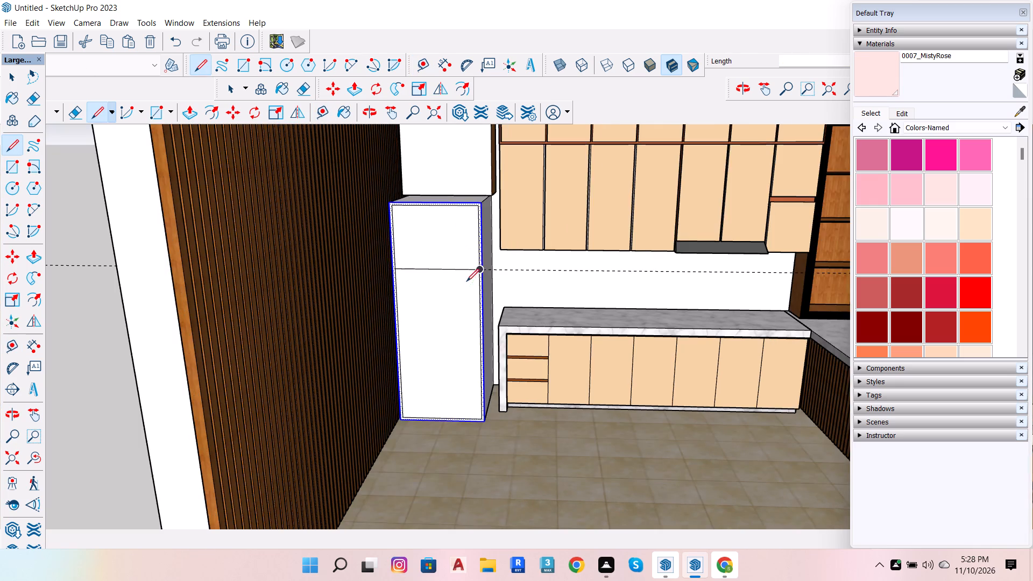
scroll(466, 281, "up", 4)
scroll(516, 232, "down", 3)
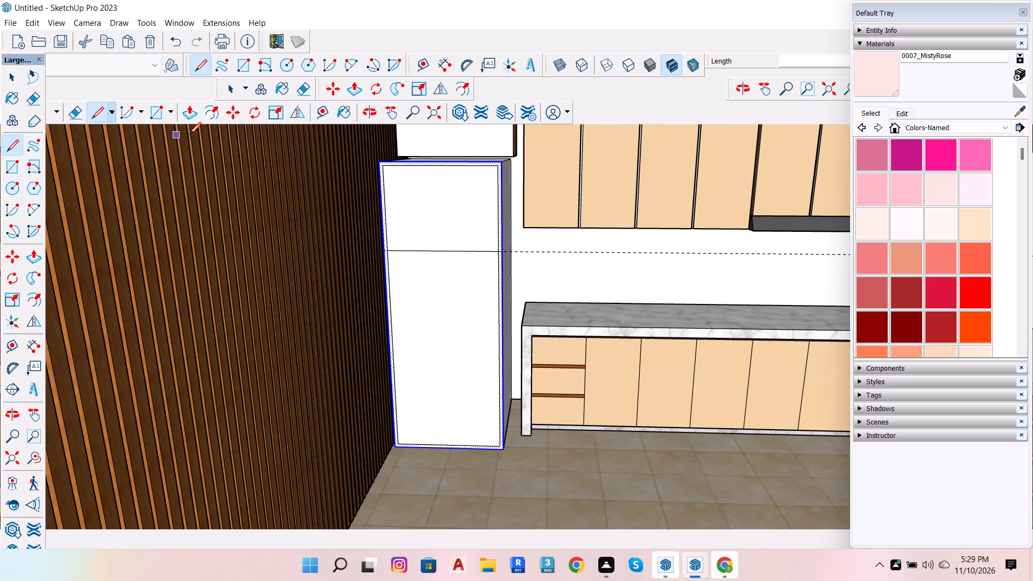
left_click(236, 118)
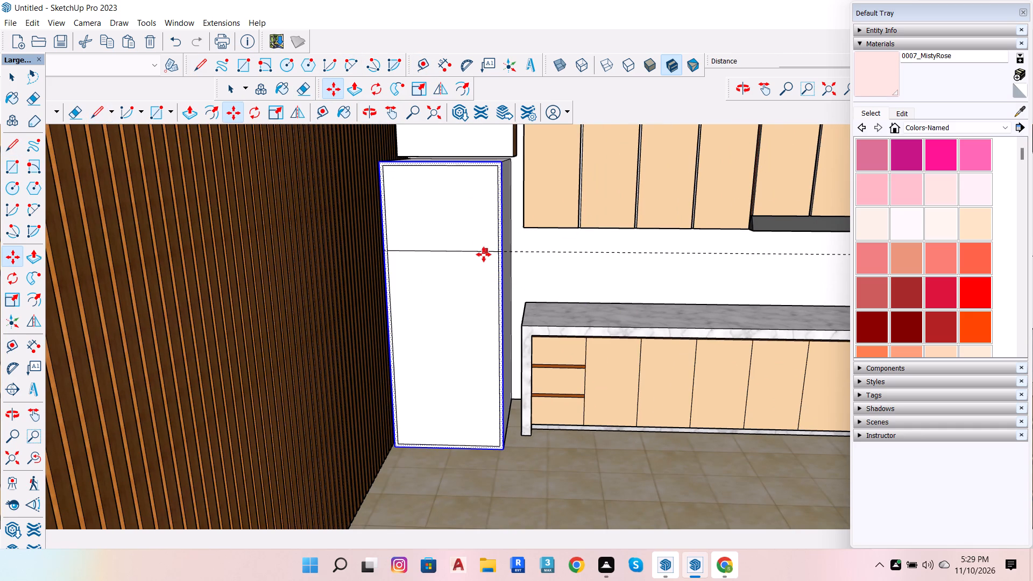
left_click(480, 253)
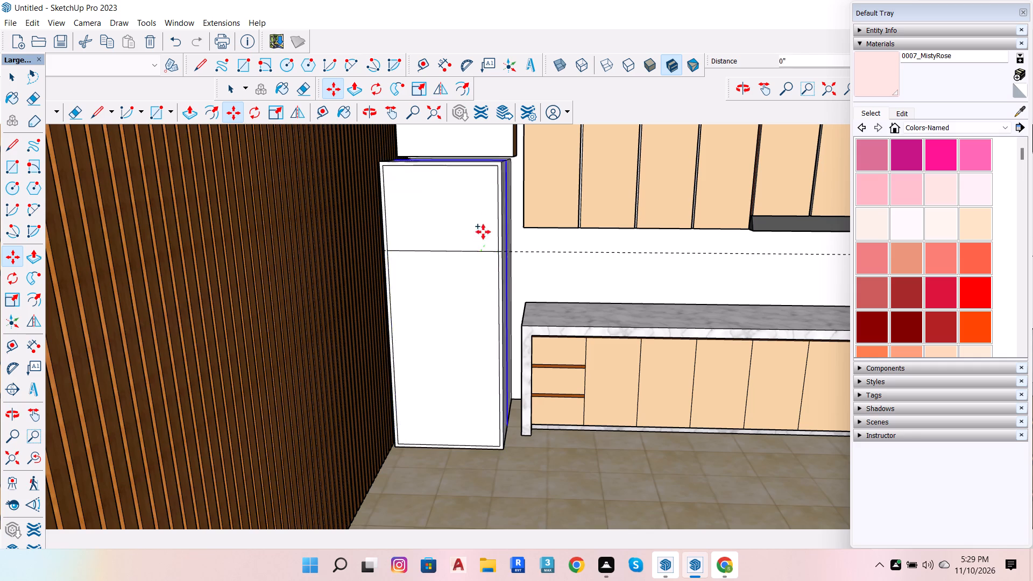
key("space")
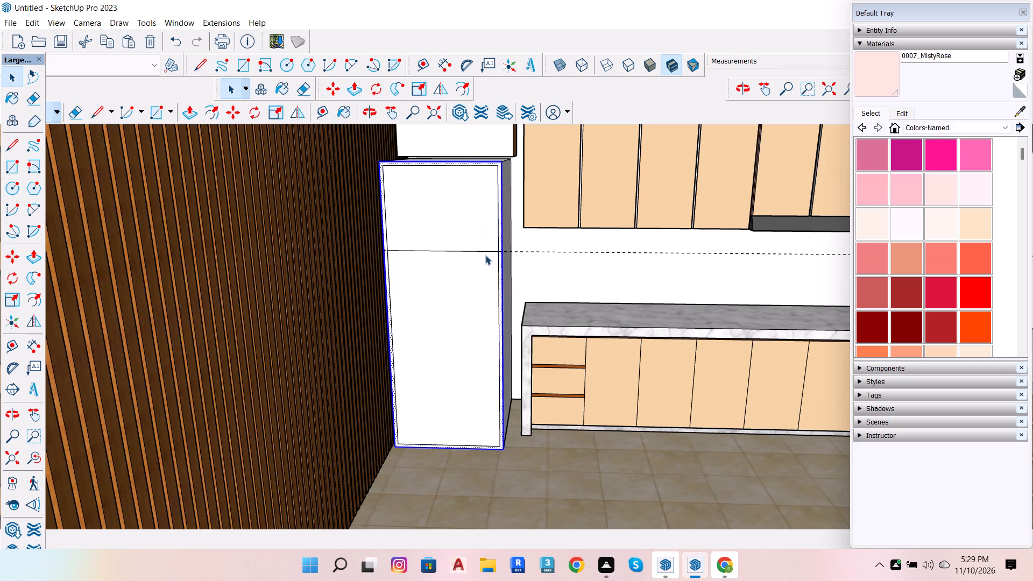
left_click(485, 255)
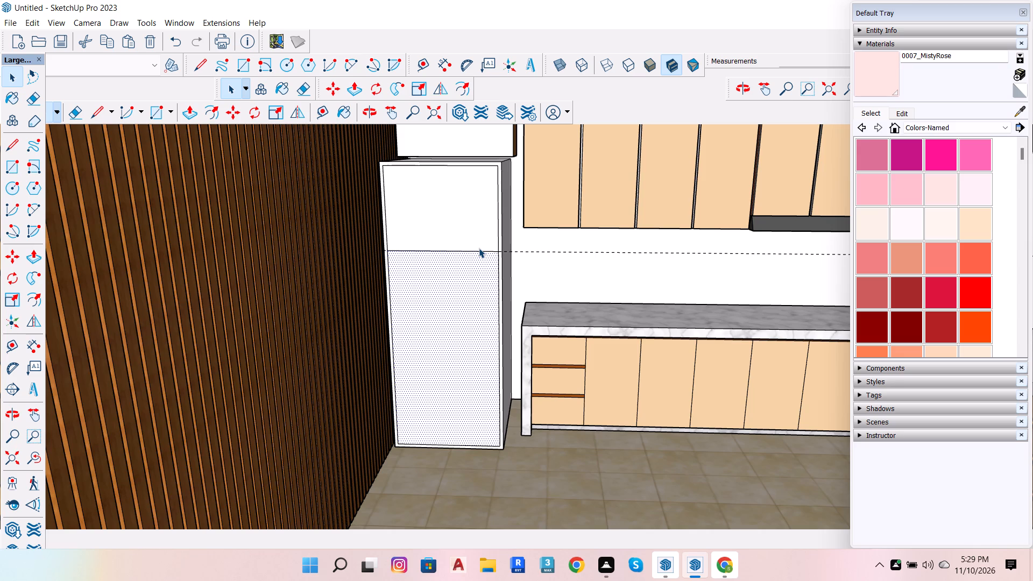
left_click(479, 248)
left_click(468, 251)
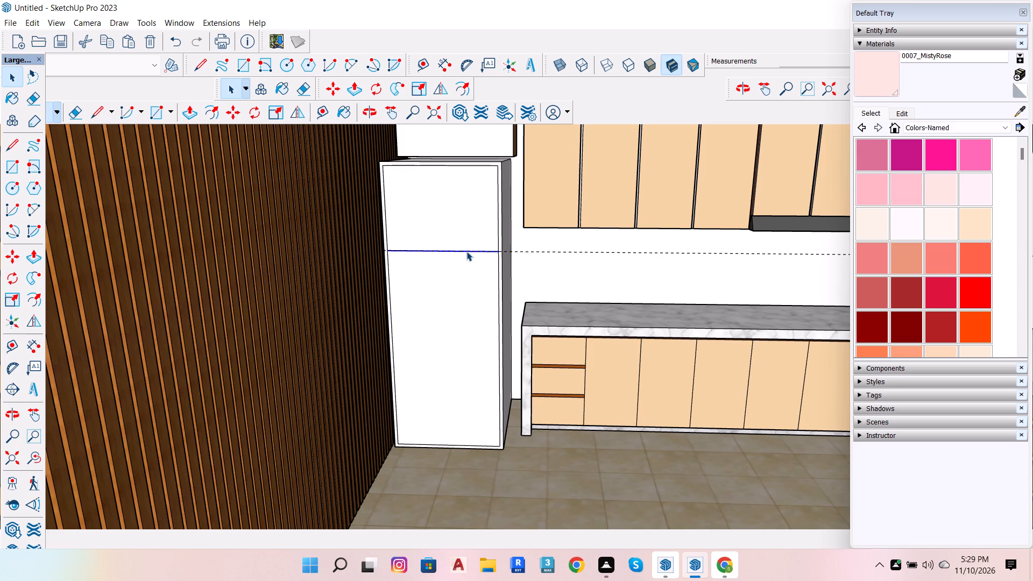
key("m")
left_click(459, 253)
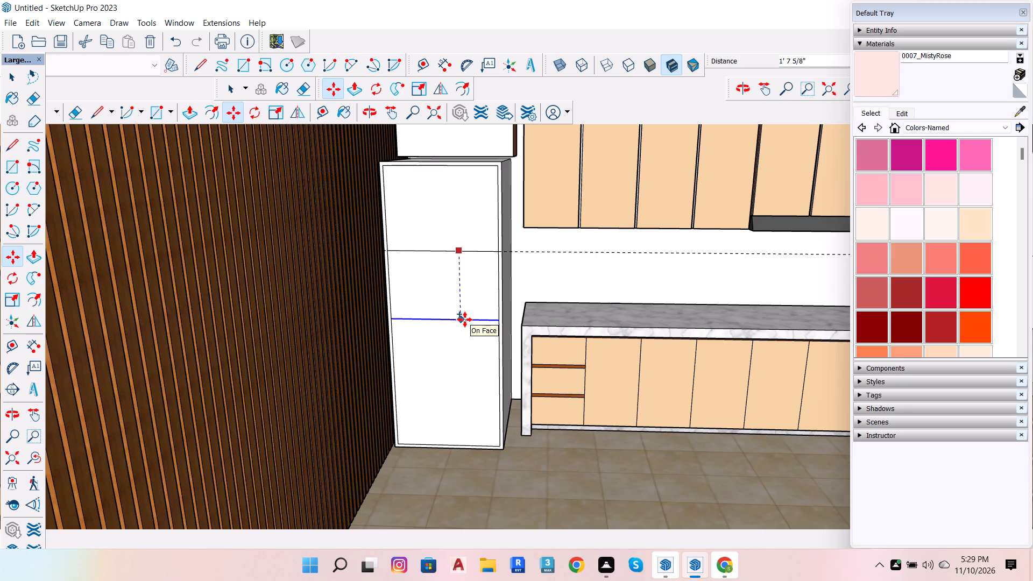
key("period")
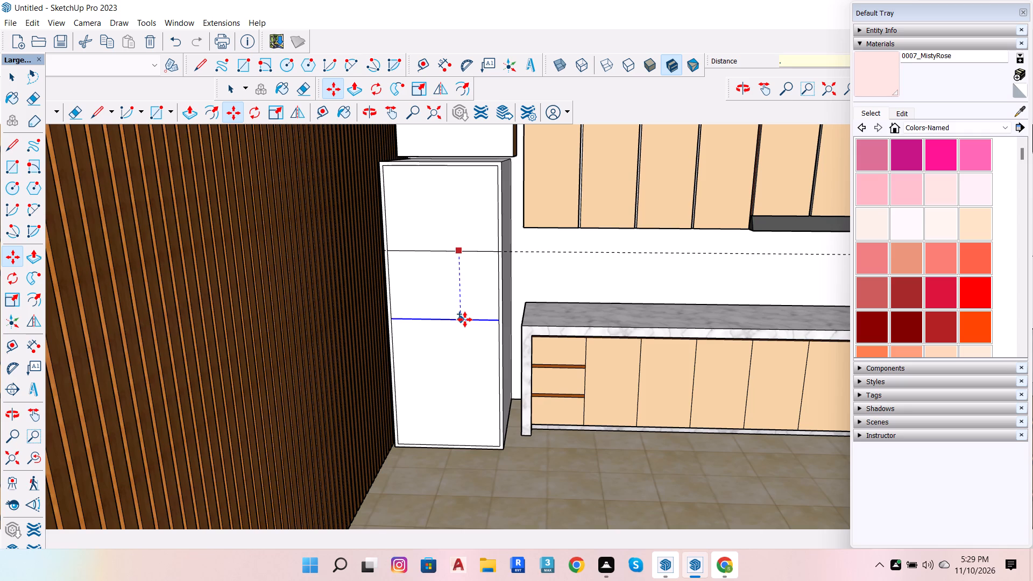
key("4")
key("Return")
Push/Pull the refrigerator's upper and lower door faces by 0.2 inch each and clear the selection.
scroll(491, 256, "up", 3)
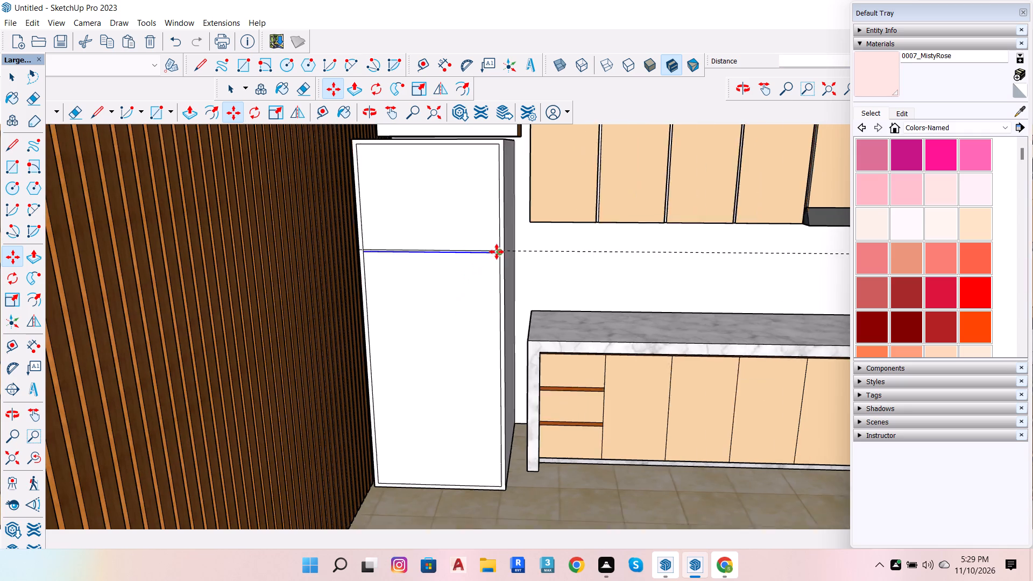
scroll(497, 252, "up", 2)
key("space")
scroll(511, 239, "down", 1)
scroll(512, 237, "up", 10)
left_click(460, 233)
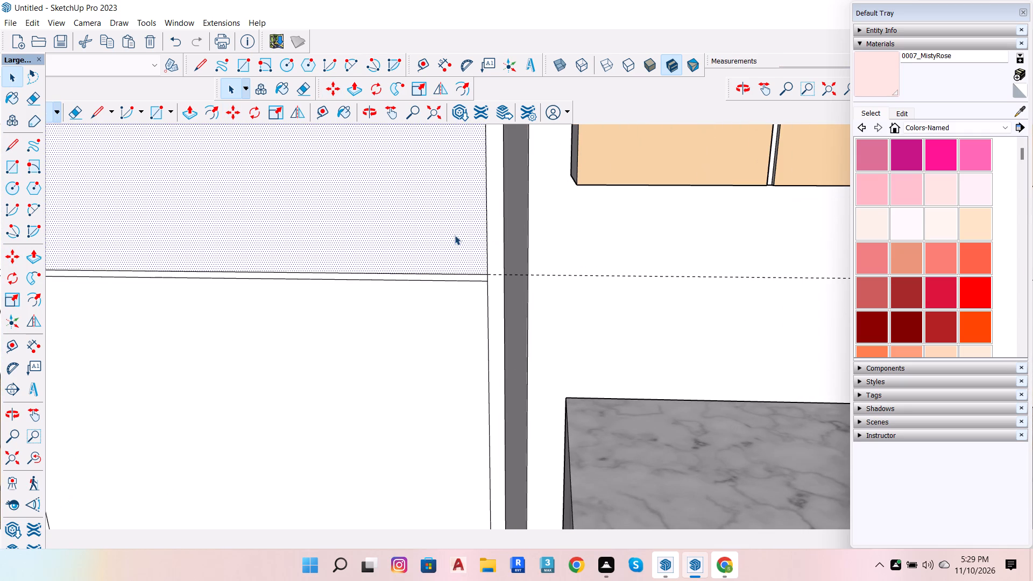
scroll(452, 238, "down", 4)
key("p")
left_click(451, 242)
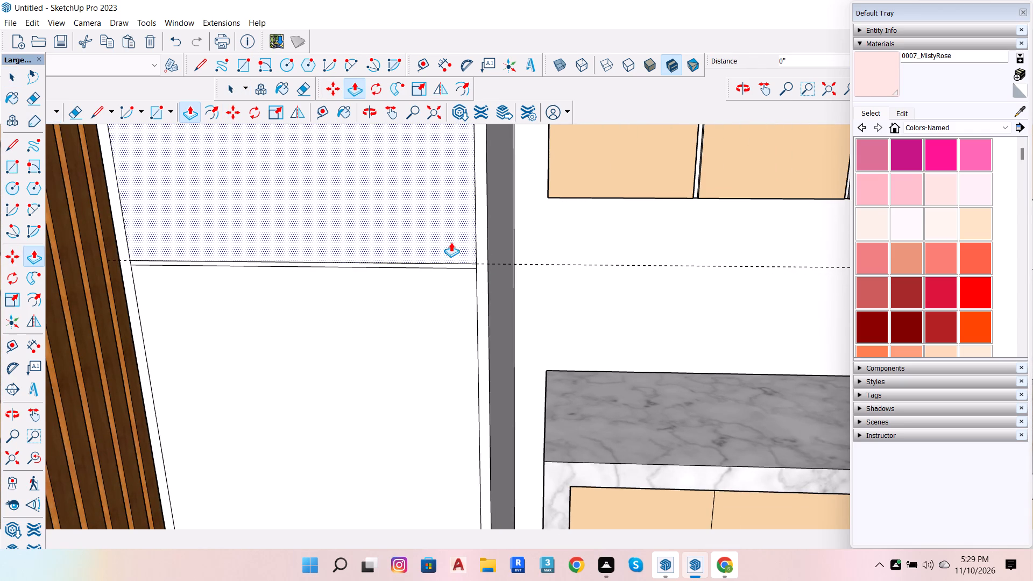
type(".2")
key("Return")
double_click(456, 306)
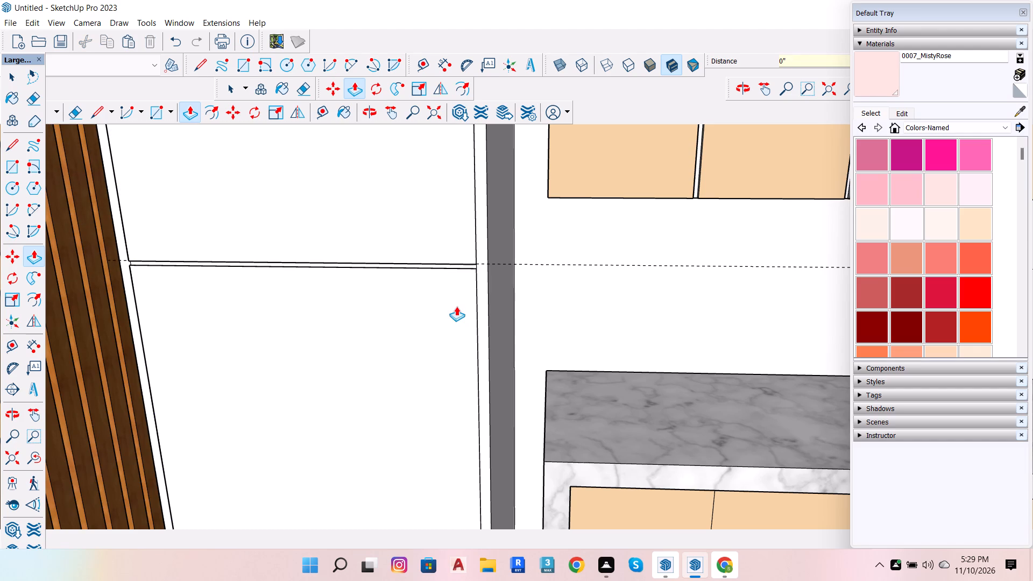
key("space")
scroll(253, 357, "down", 13)
scroll(342, 305, "down", 6)
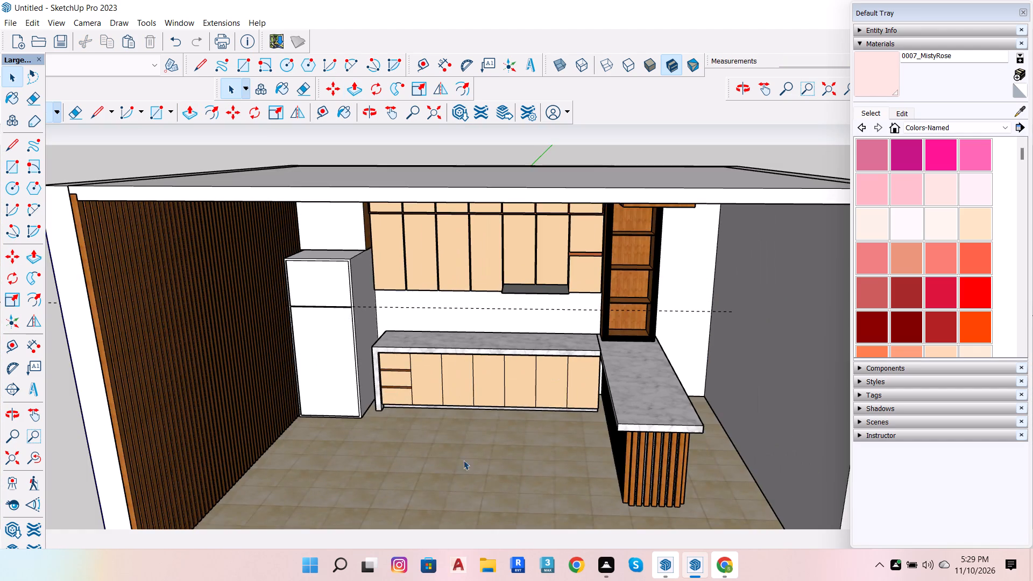
scroll(479, 452, "down", 8)
left_click(166, 427)
Paint the refrigerator's upper and lower door faces with 0130_Gainsboro from Colors-Named.
scroll(386, 407, "up", 5)
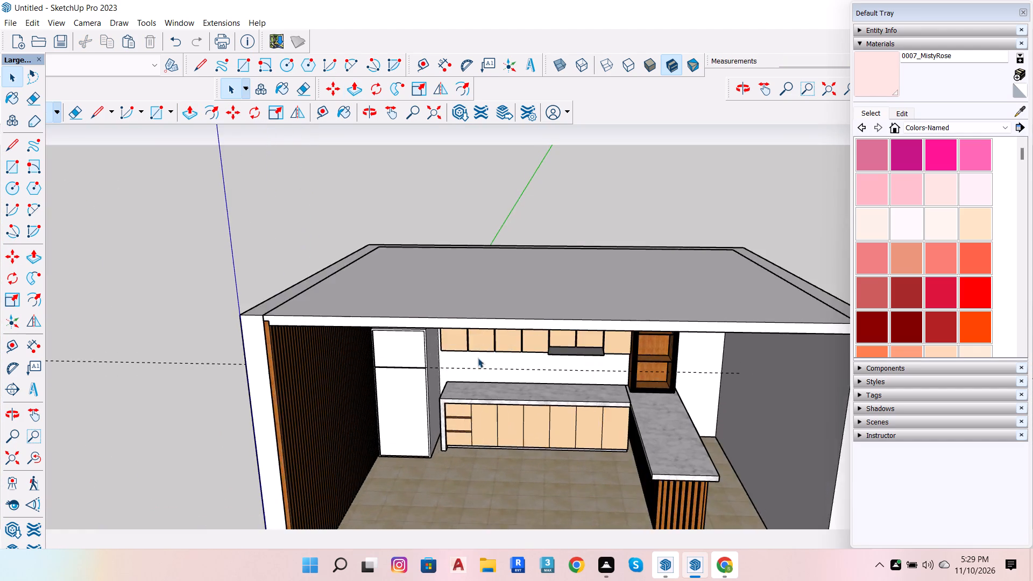
scroll(478, 358, "up", 5)
scroll(921, 225, "up", 1)
scroll(919, 239, "down", 15)
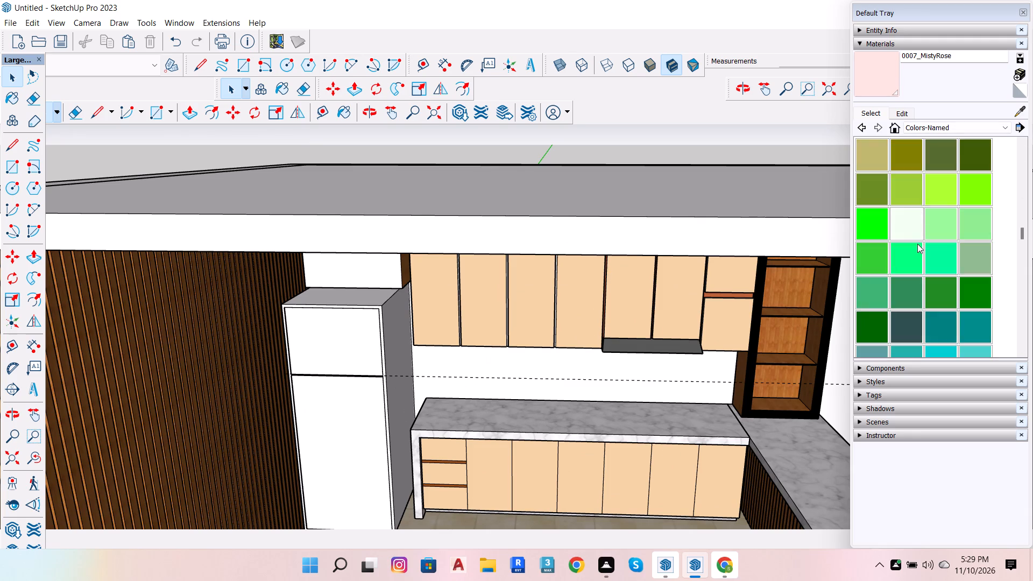
scroll(917, 244, "down", 7)
scroll(917, 244, "up", 4)
scroll(978, 185, "up", 2)
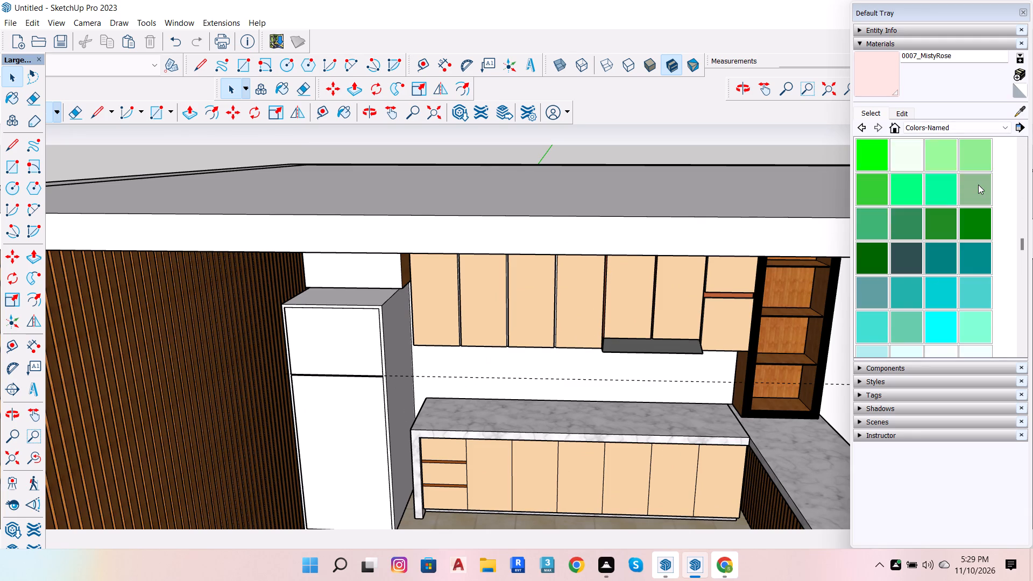
scroll(978, 185, "up", 7)
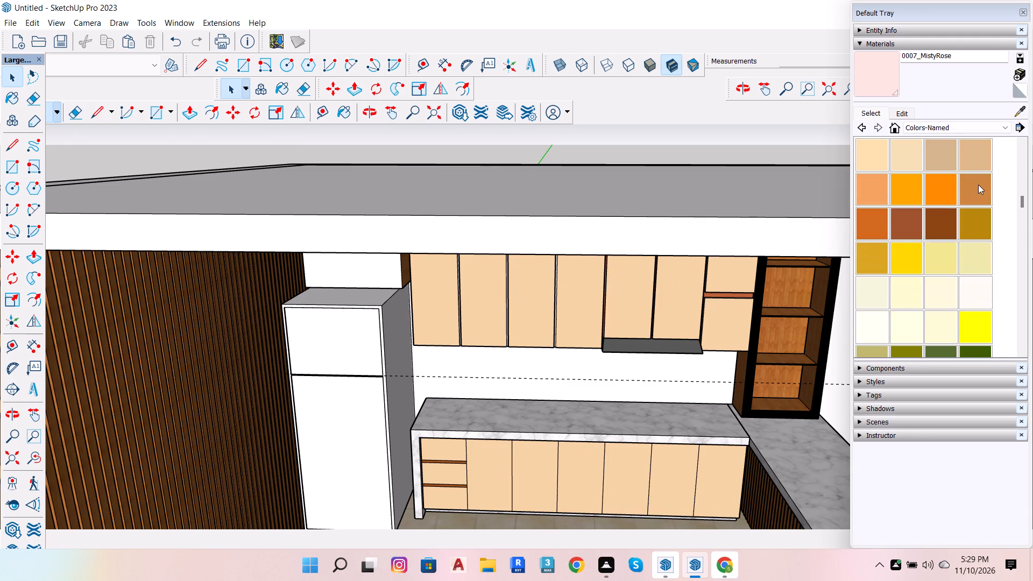
scroll(978, 185, "down", 18)
scroll(974, 192, "down", 3)
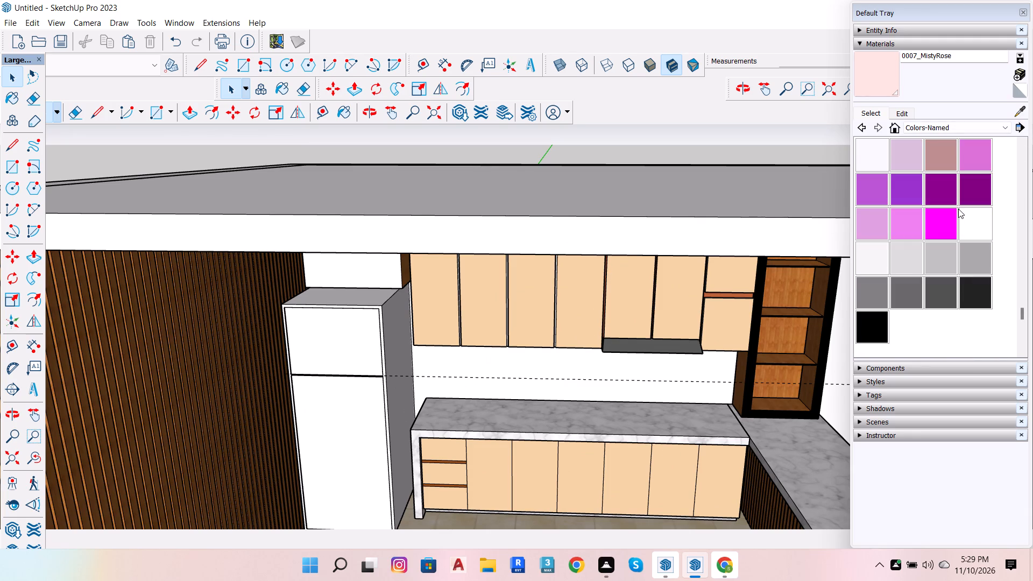
left_click(895, 261)
left_click(352, 349)
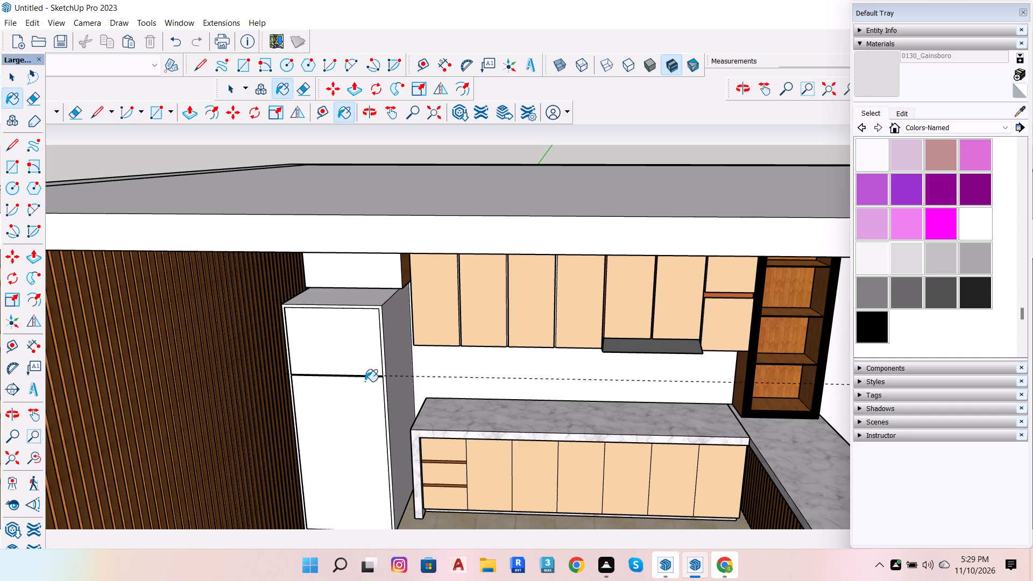
left_click(375, 408)
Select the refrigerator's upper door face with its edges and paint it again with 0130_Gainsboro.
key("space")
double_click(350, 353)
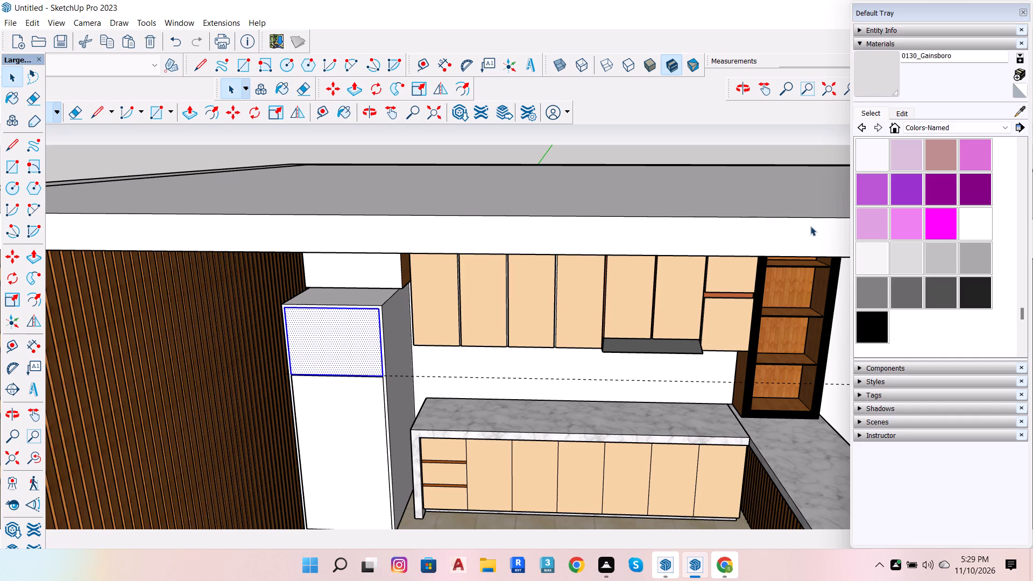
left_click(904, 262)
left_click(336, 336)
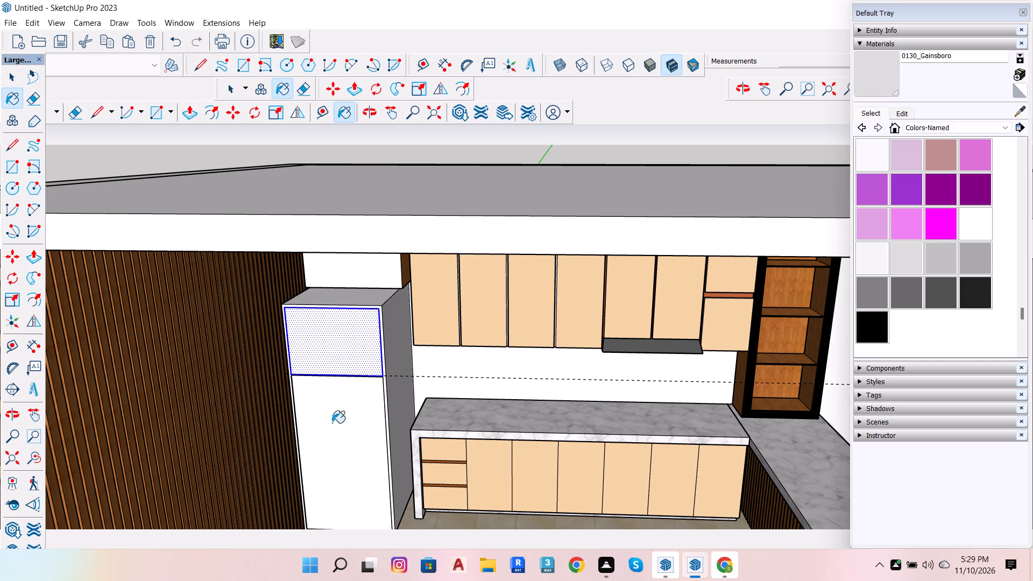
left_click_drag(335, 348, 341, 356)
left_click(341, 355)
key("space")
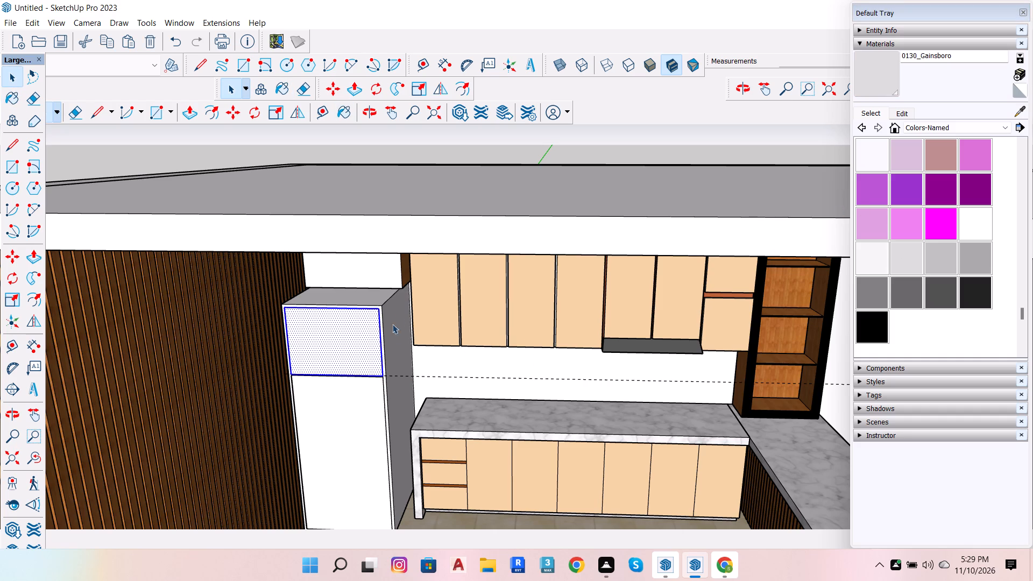
Paint the refrigerator's upper door face with 0131_Silver from Colors-Named.
scroll(412, 295, "up", 11)
scroll(338, 435, "down", 6)
left_click(241, 463)
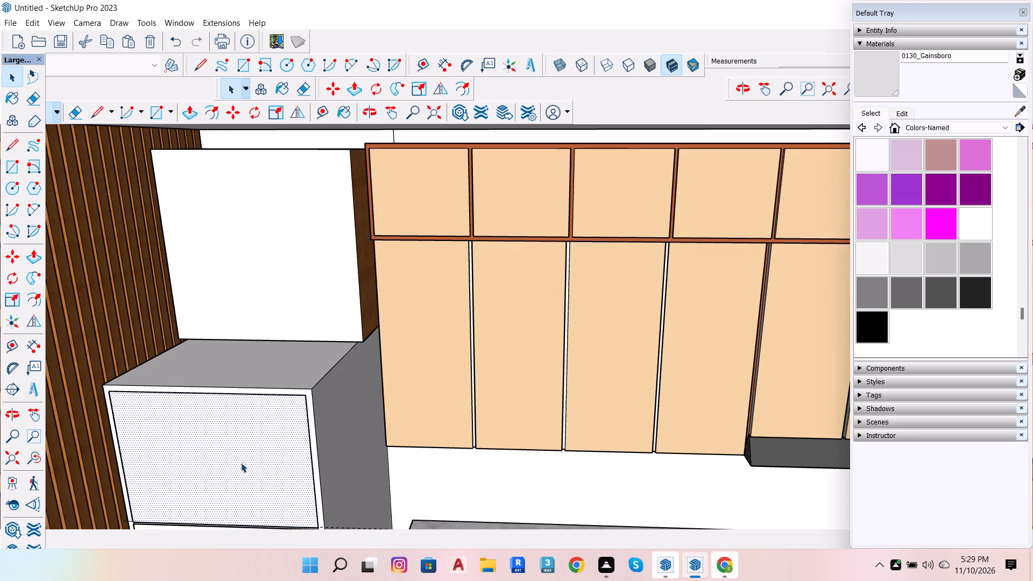
left_click(928, 268)
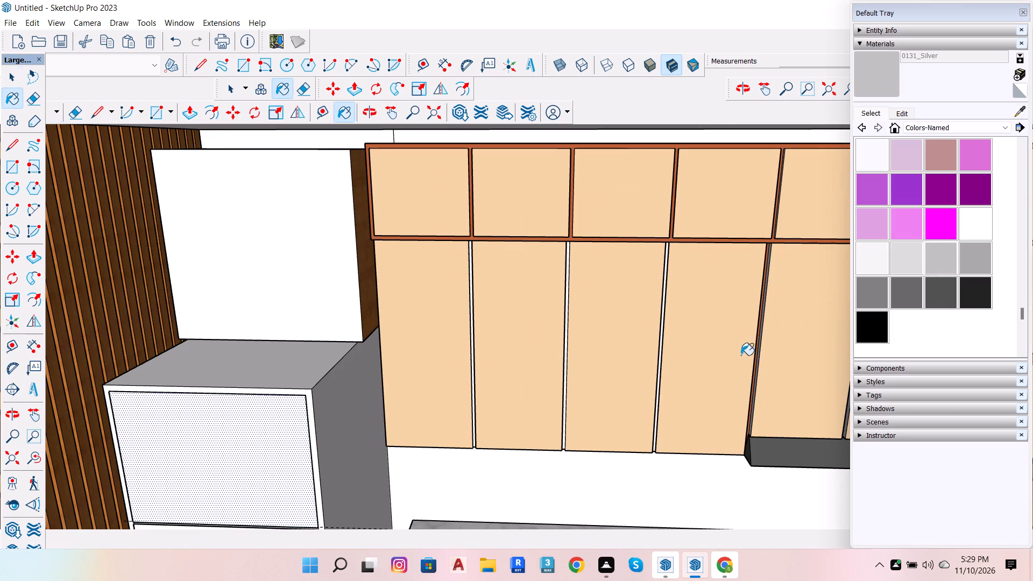
left_click(273, 449)
scroll(353, 404, "down", 5)
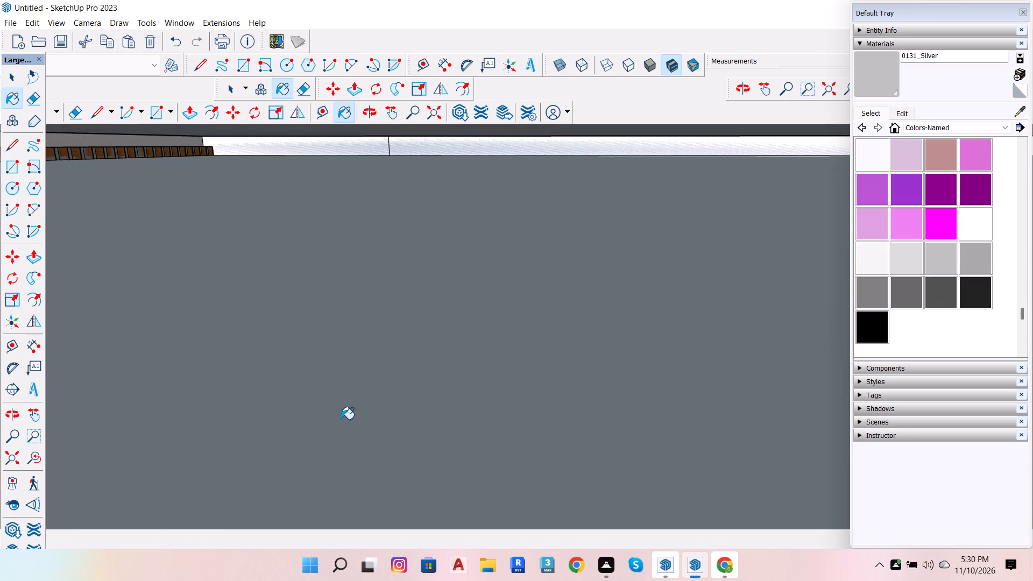
Paint the refrigerator's lower door face and the front frame around the doors with 0131_Silver from Colors-Named.
scroll(438, 369, "down", 6)
scroll(488, 324, "down", 20)
scroll(488, 324, "down", 4)
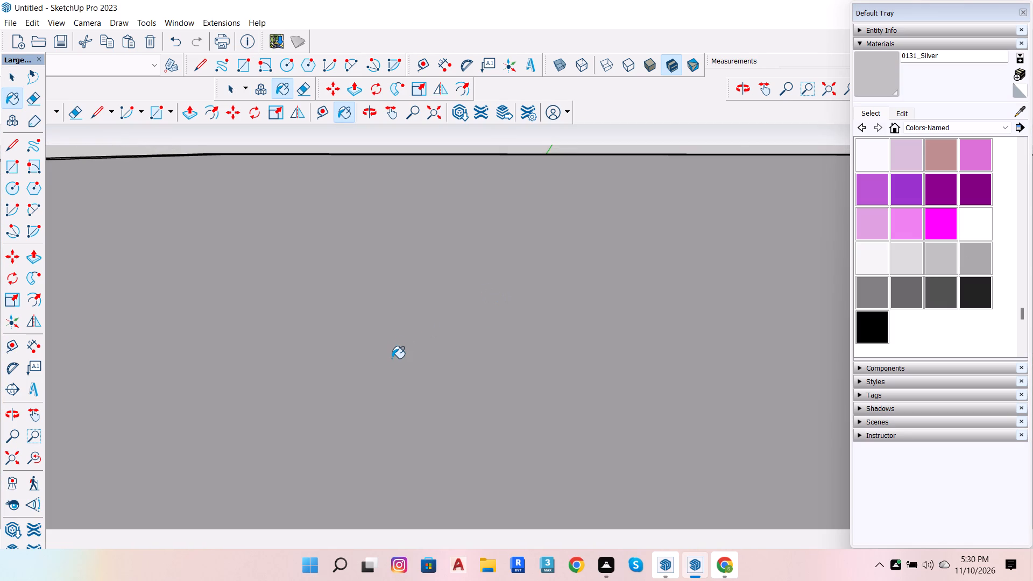
scroll(424, 333, "down", 6)
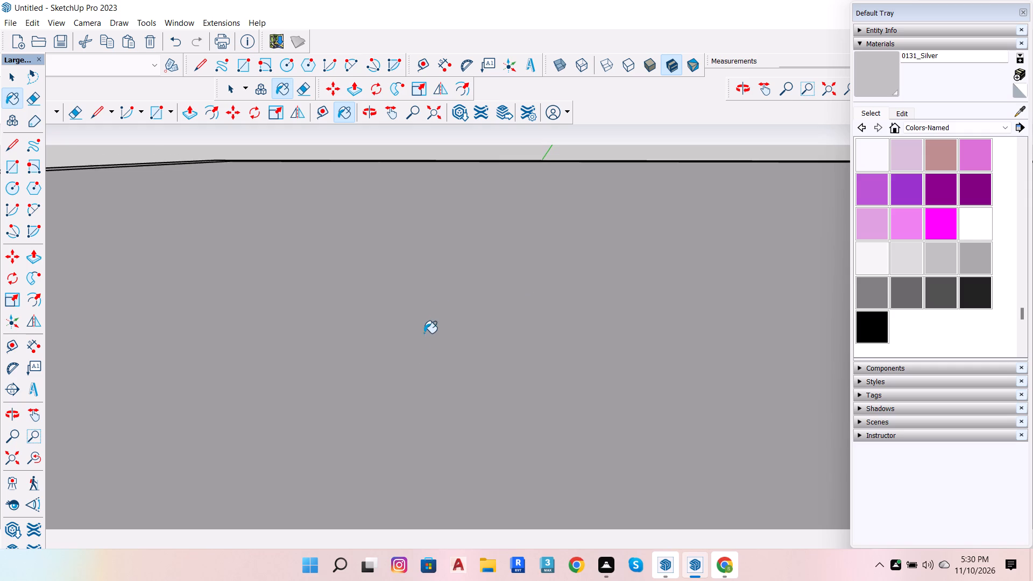
scroll(460, 285, "down", 20)
scroll(460, 285, "down", 4)
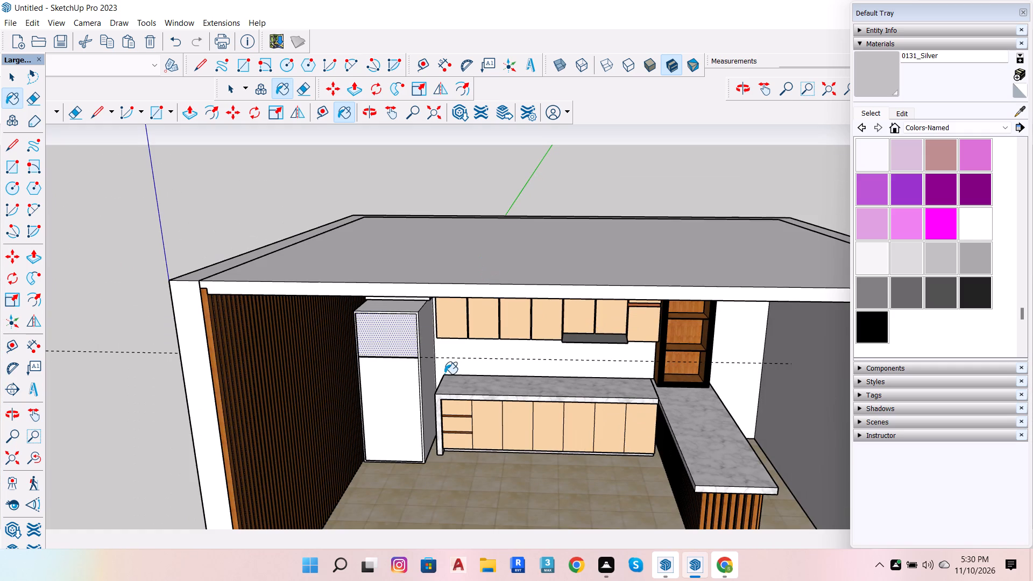
left_click(380, 396)
scroll(456, 369, "up", 10)
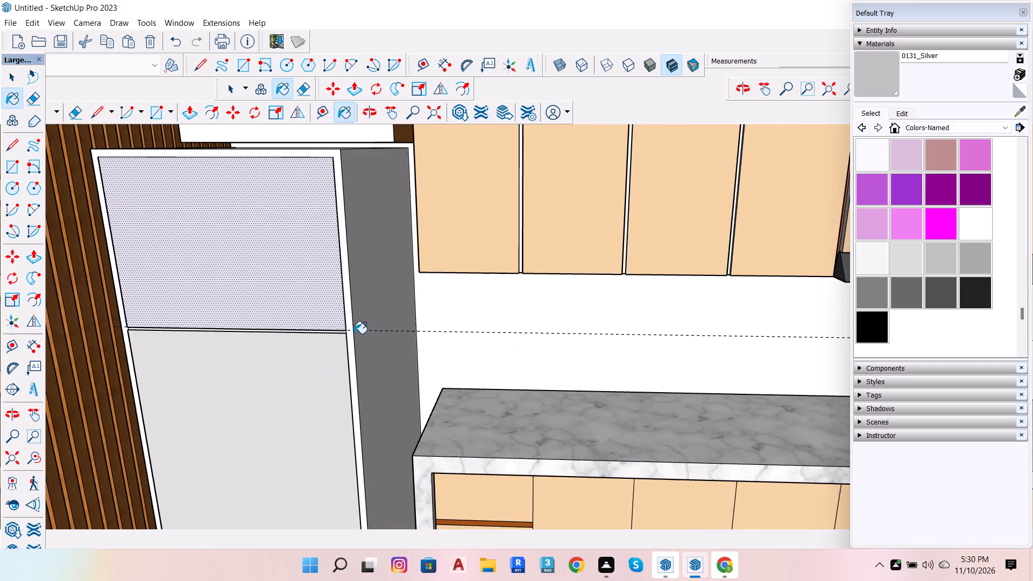
scroll(352, 330, "up", 6)
left_click(345, 322)
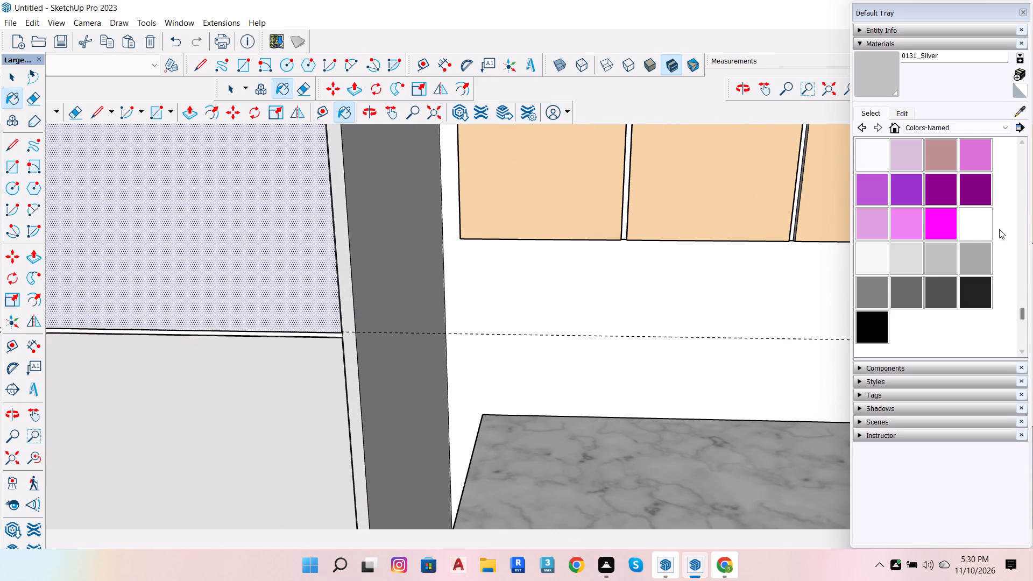
Paint the refrigerator's front frame and the side face toward the counter with 0134_DimGray from Colors-Named.
left_click(908, 281)
scroll(351, 313, "up", 5)
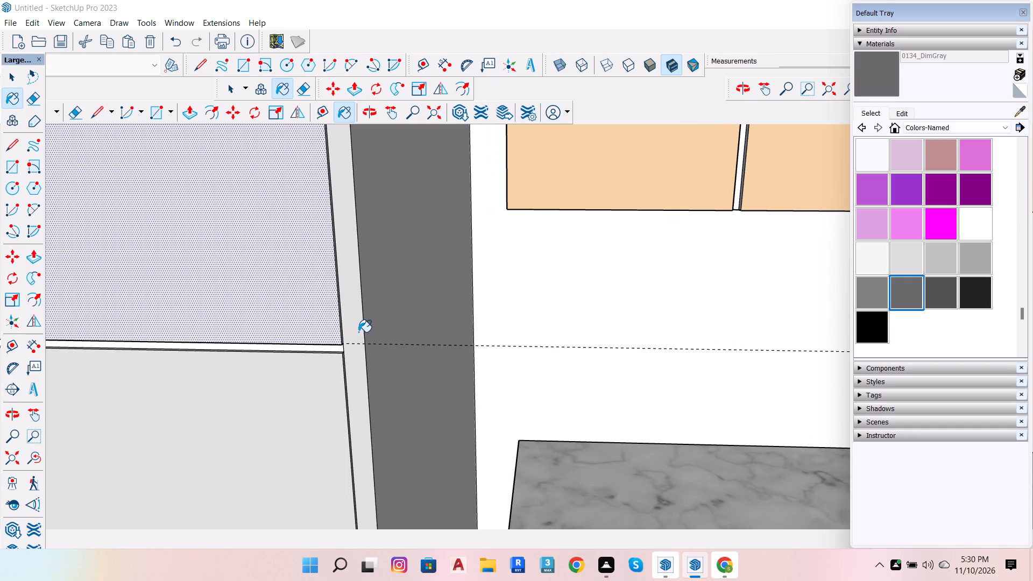
left_click(359, 332)
scroll(341, 371, "up", 12)
scroll(351, 318, "up", 6)
left_click(355, 315)
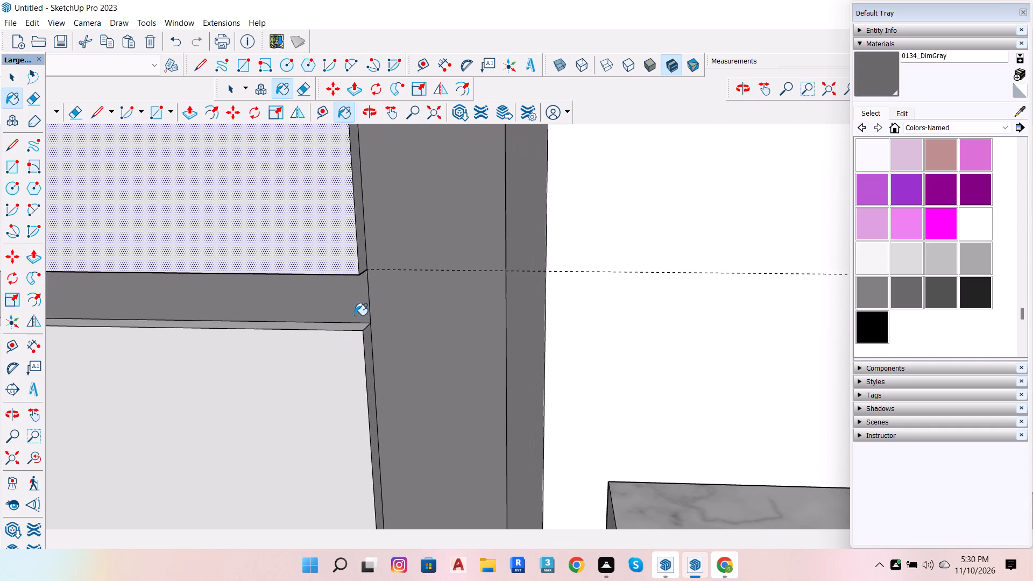
scroll(345, 364, "down", 14)
left_click(458, 309)
scroll(537, 313, "down", 6)
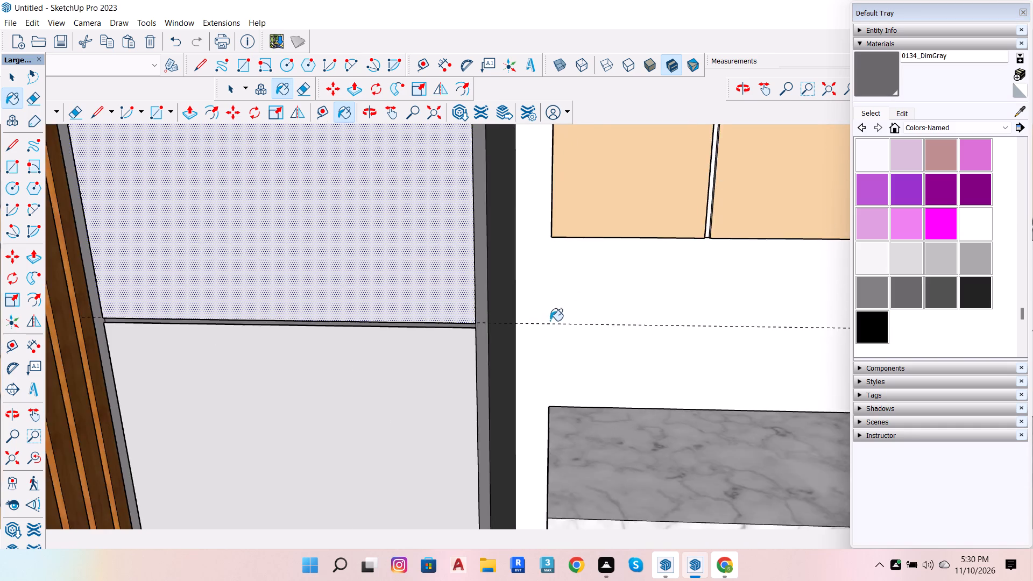
Paint the refrigerator's top face and the side face beside the slatted wall with 0134_DimGray, and leave the Paint Bucket.
scroll(550, 321, "down", 14)
scroll(538, 280, "up", 10)
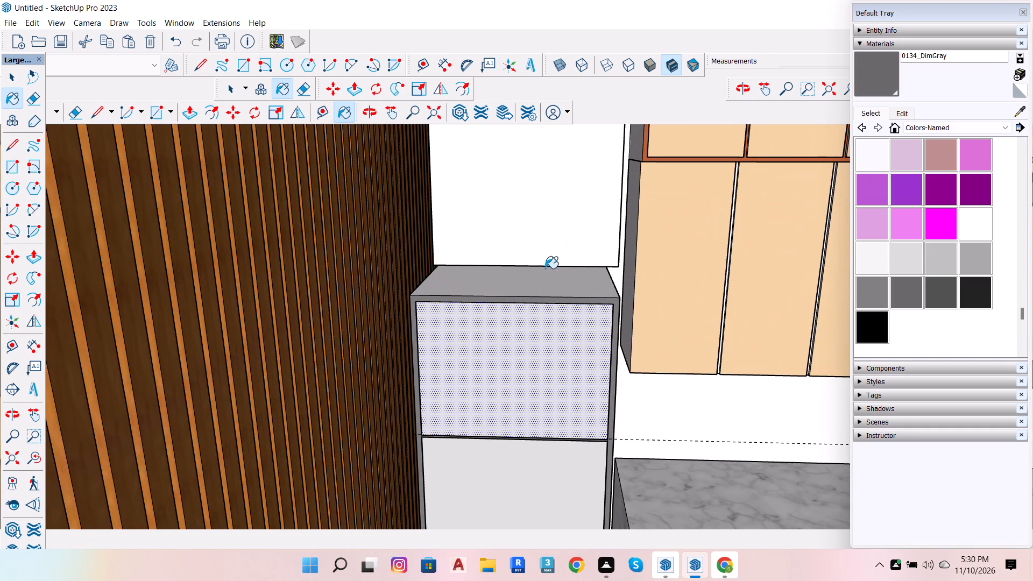
left_click(541, 280)
scroll(590, 281, "down", 7)
scroll(298, 326, "up", 6)
scroll(87, 338, "down", 3)
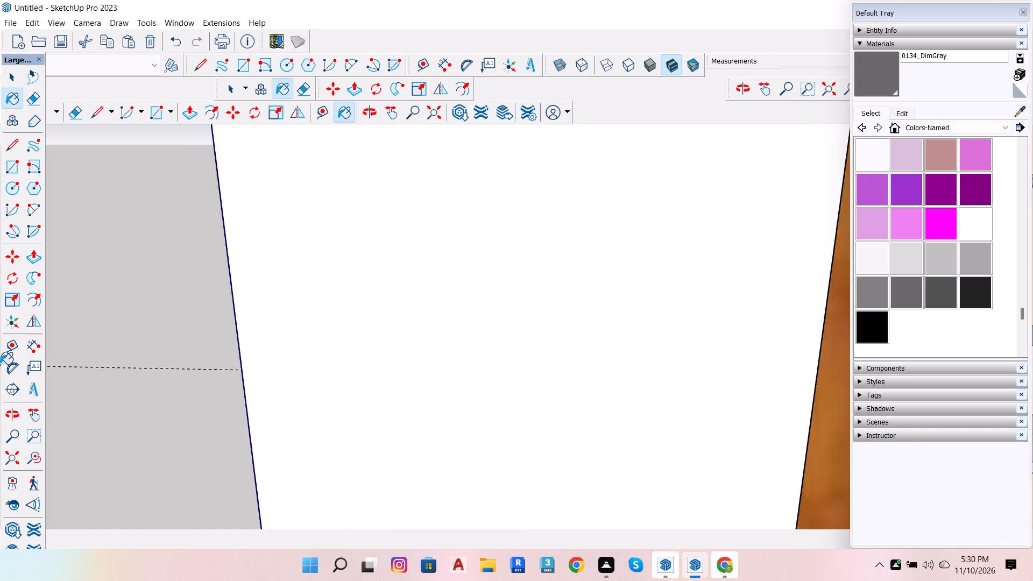
scroll(0, 364, "down", 4)
scroll(358, 355, "up", 6)
scroll(438, 333, "up", 14)
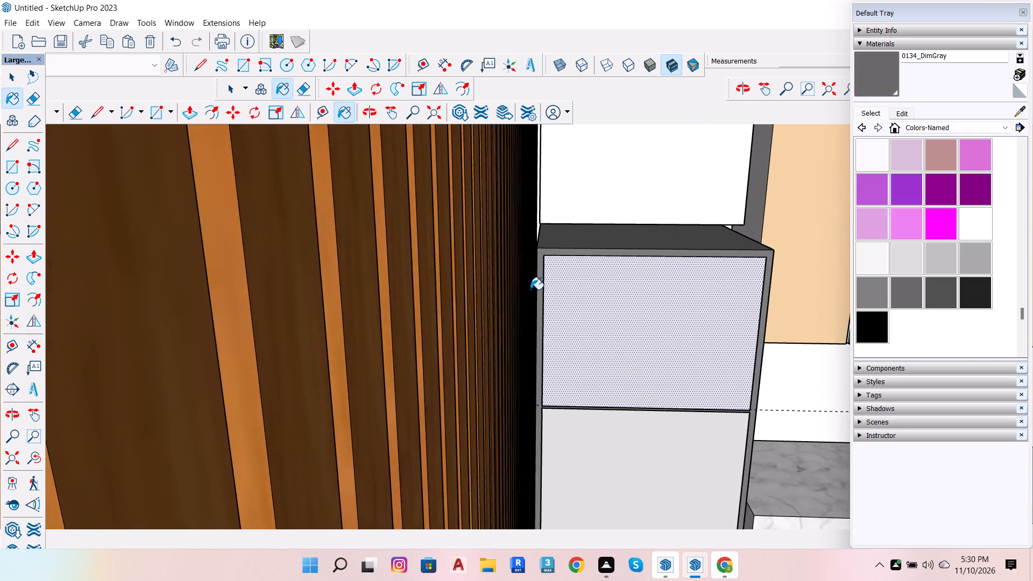
scroll(530, 289, "up", 20)
scroll(530, 289, "up", 2)
left_click(610, 296)
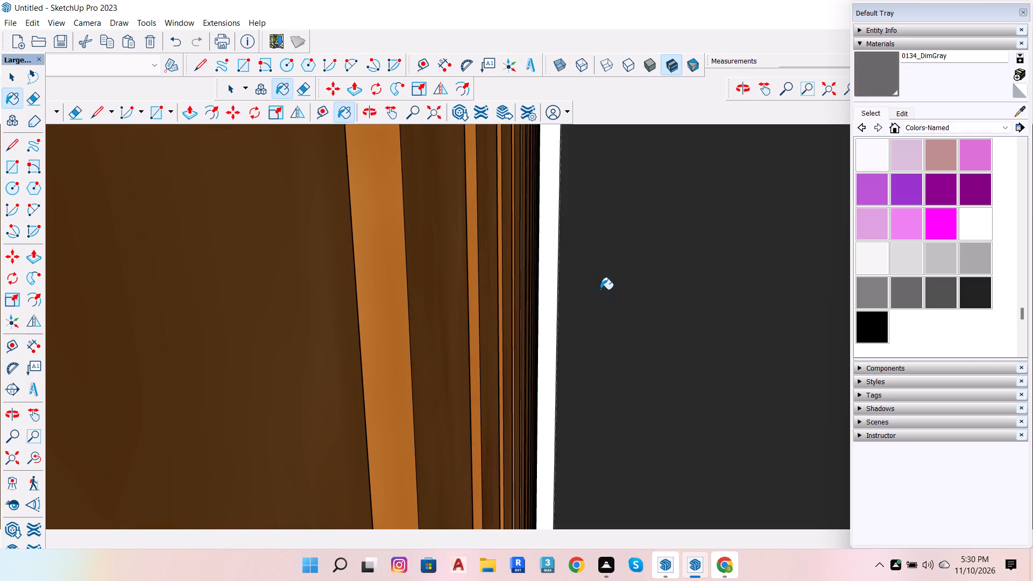
scroll(572, 277, "down", 20)
scroll(572, 277, "down", 18)
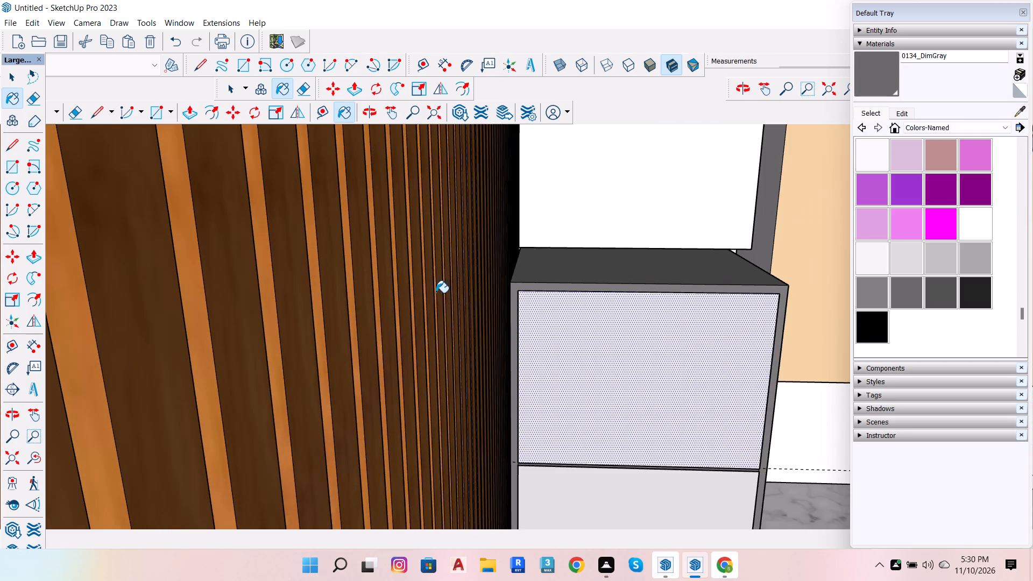
scroll(436, 293, "down", 20)
scroll(344, 266, "down", 5)
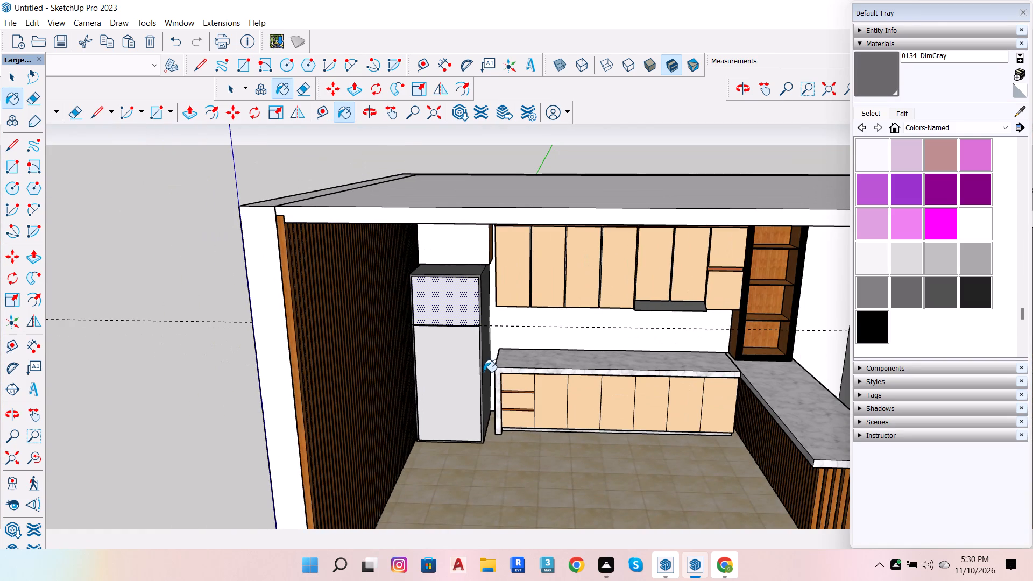
scroll(468, 357, "down", 5)
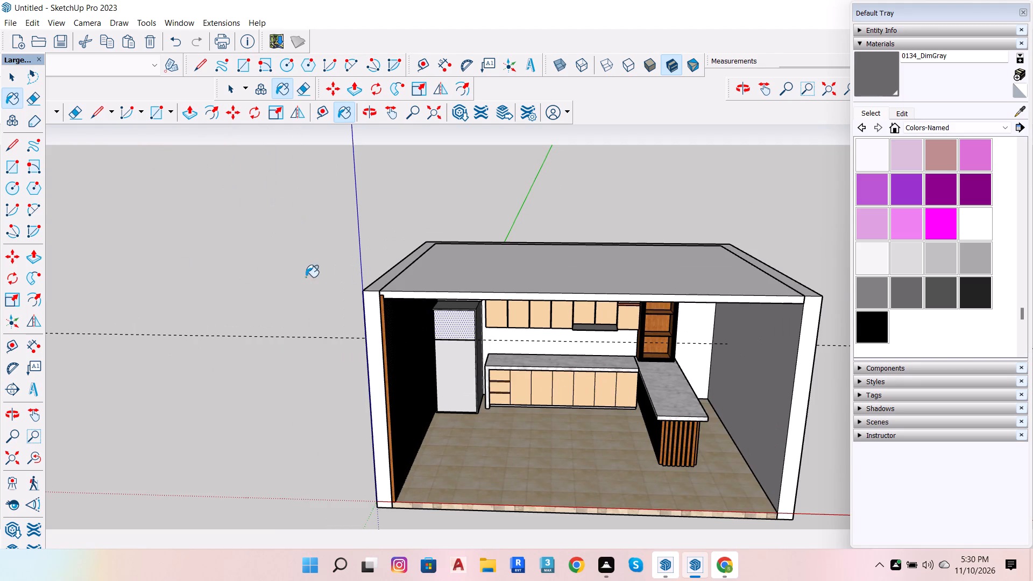
left_click(234, 85)
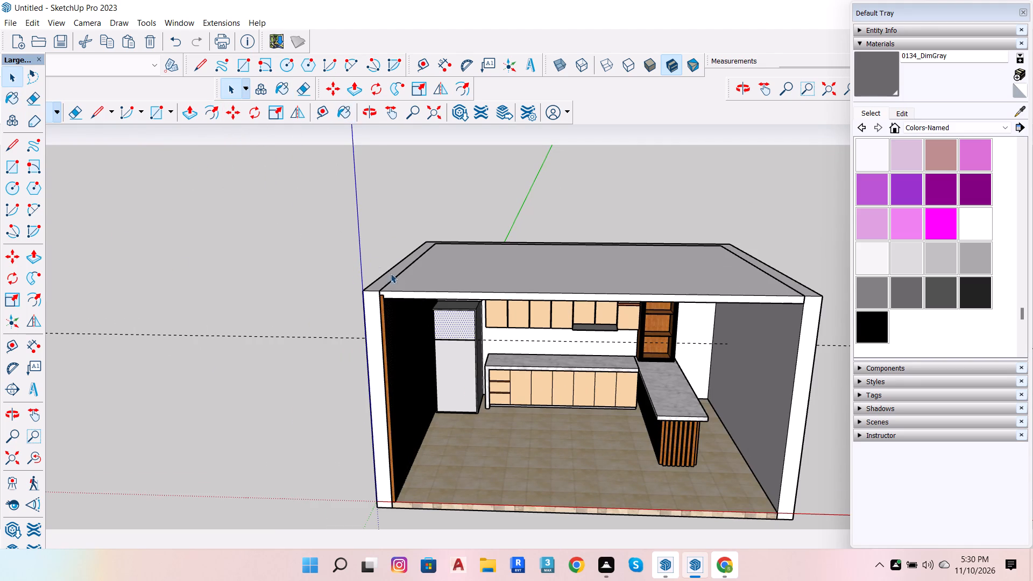
Start saving the model and choose the New folder inside New folder as the save location.
scroll(415, 313, "down", 6)
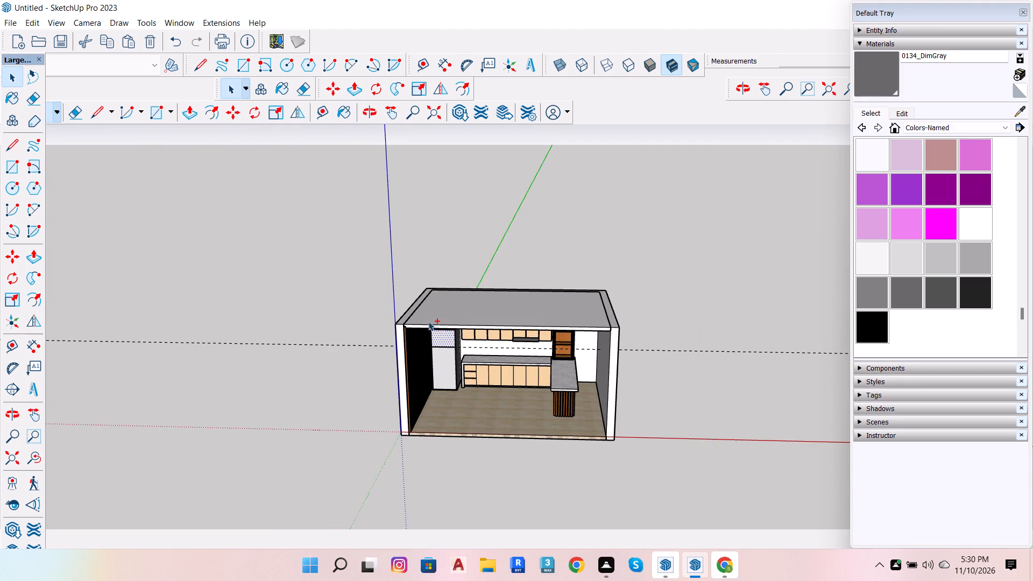
key("ctrl+s")
key("ctrl+s")
key("ctrl+s")
key("ctrl+s")
key("ctrl+s")
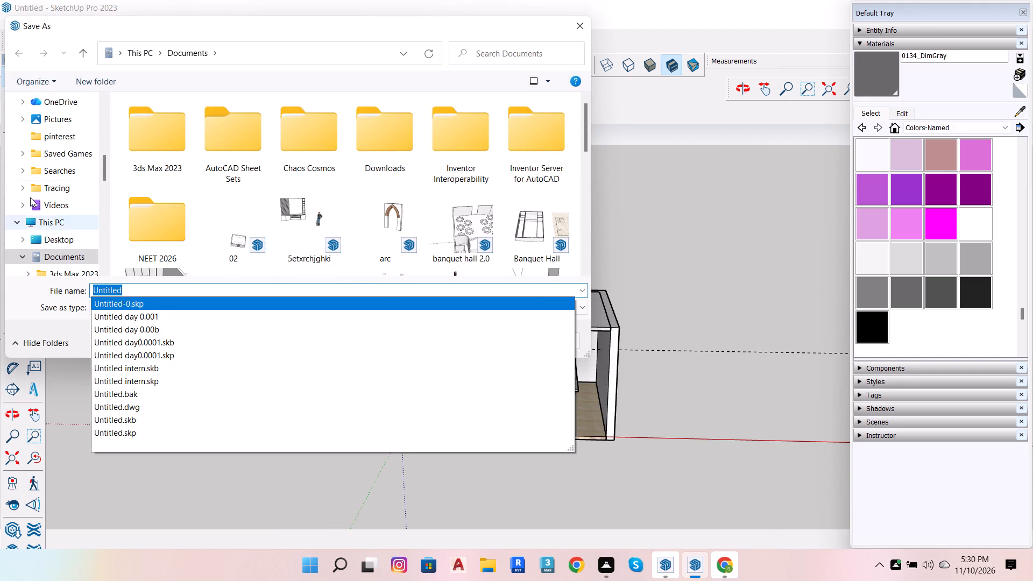
scroll(123, 149, "down", 6)
scroll(66, 211, "down", 20)
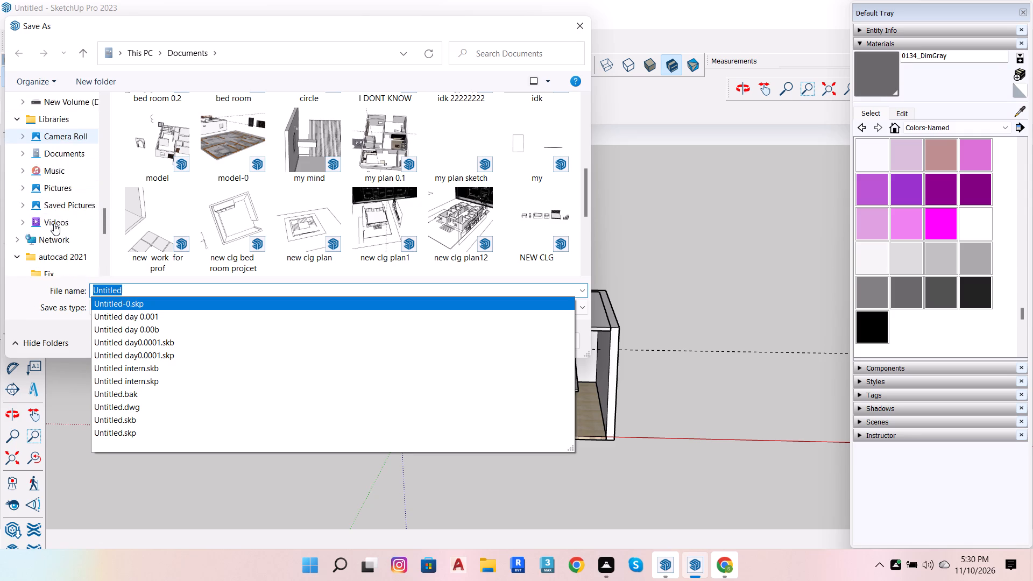
scroll(54, 223, "down", 10)
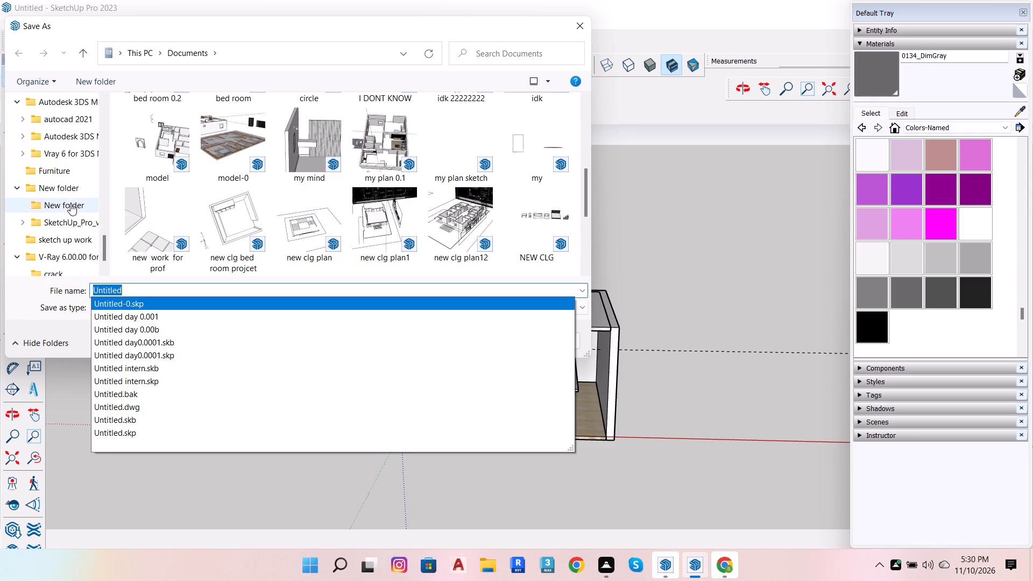
left_click(69, 204)
Save the model as "Untitled my work day 09", basing the file name on the existing "Untitled my work day 9".
triple_click(151, 293)
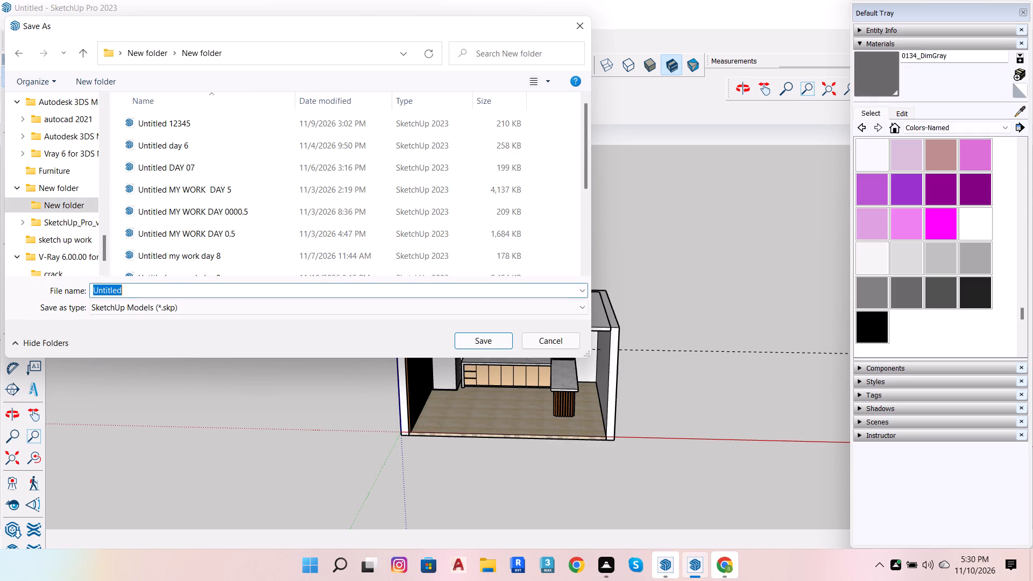
key("space")
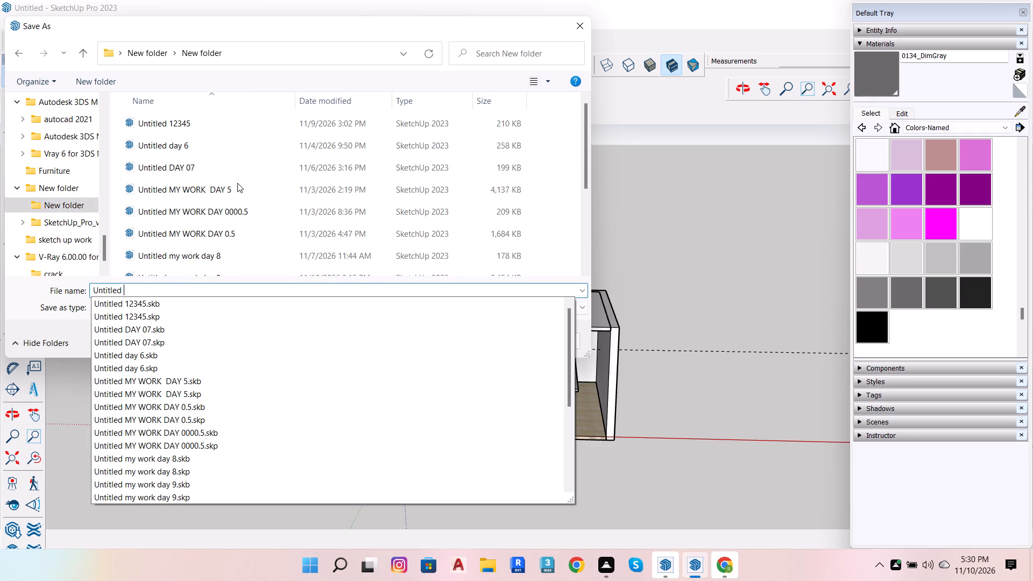
scroll(237, 183, "down", 11)
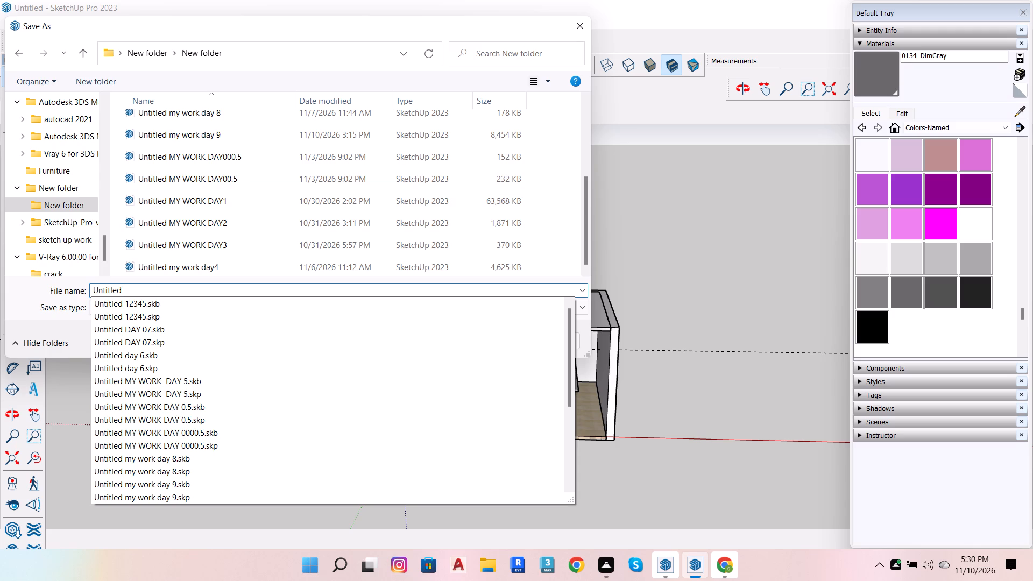
right_click(122, 340)
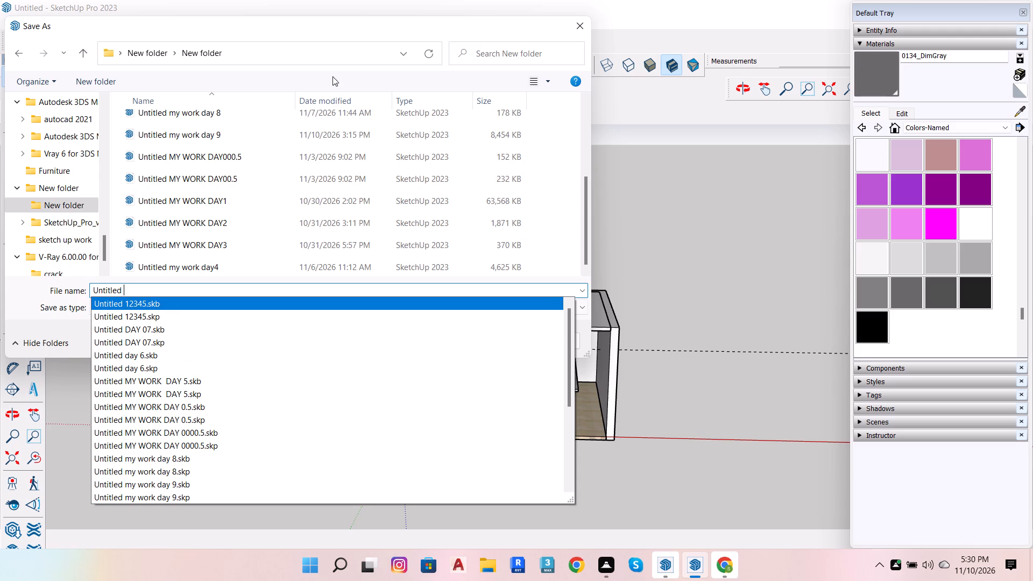
left_click(264, 131)
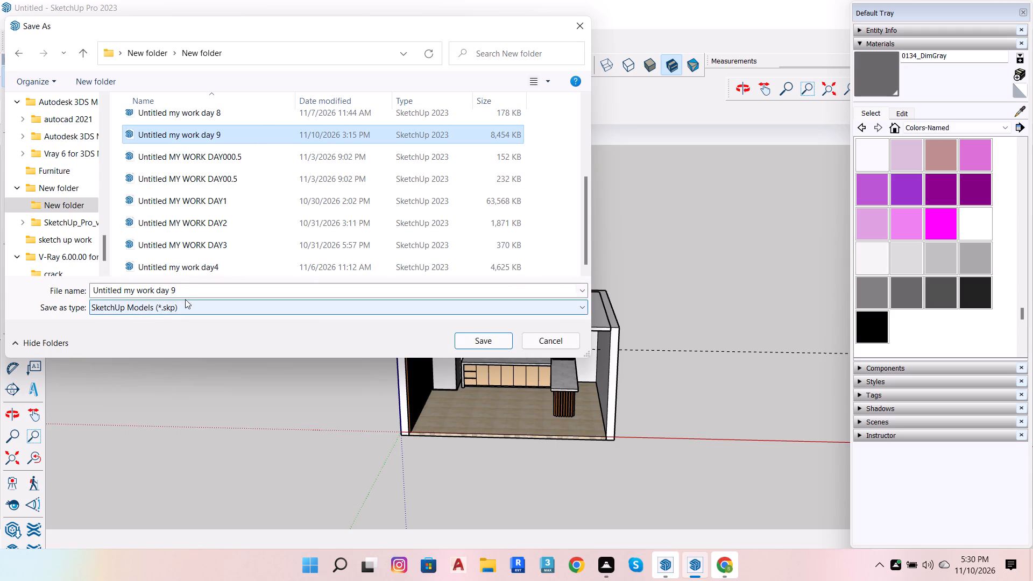
left_click(191, 292)
left_click(191, 292)
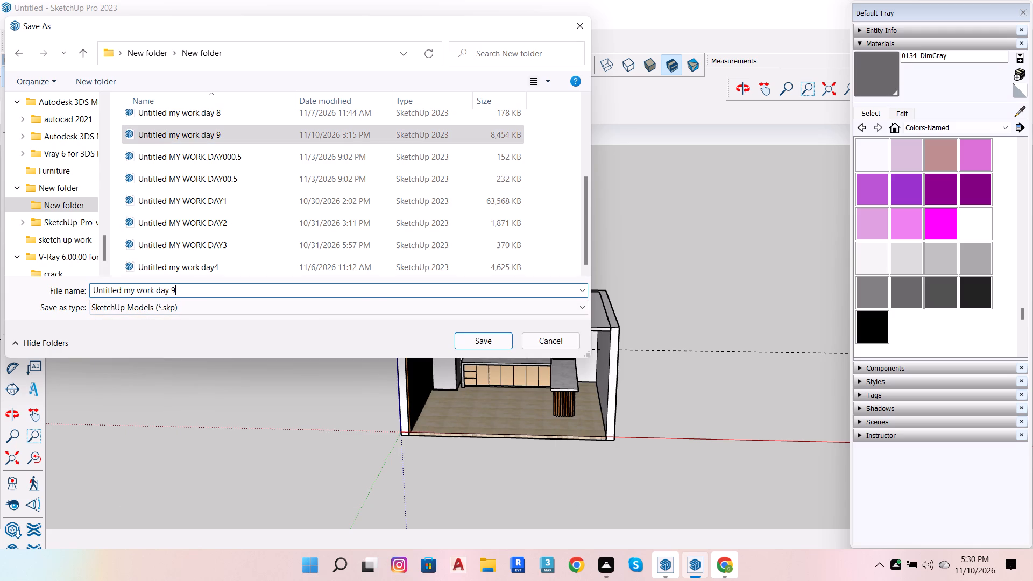
key("BackSpace")
key("0")
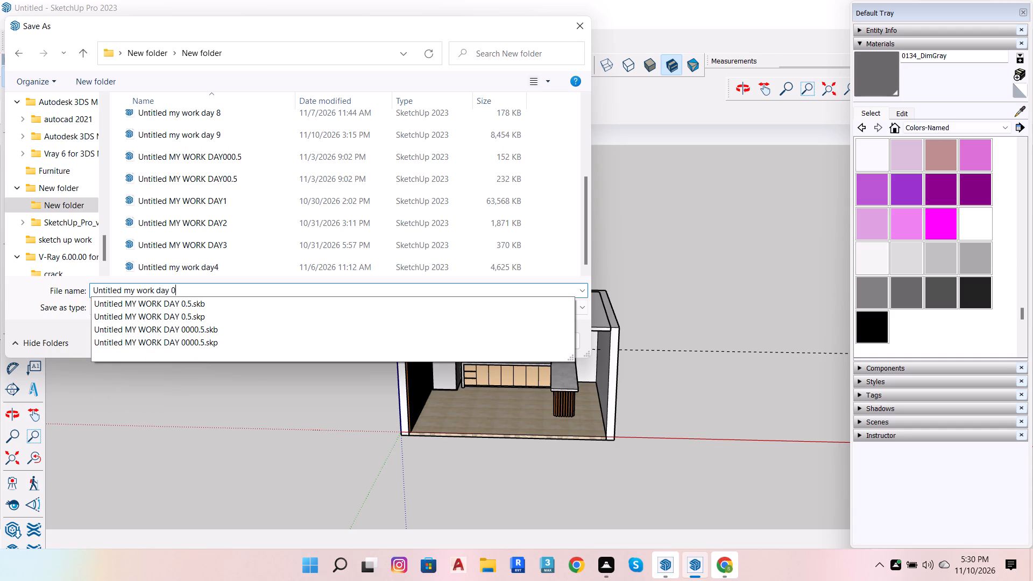
key("9")
key("Return")
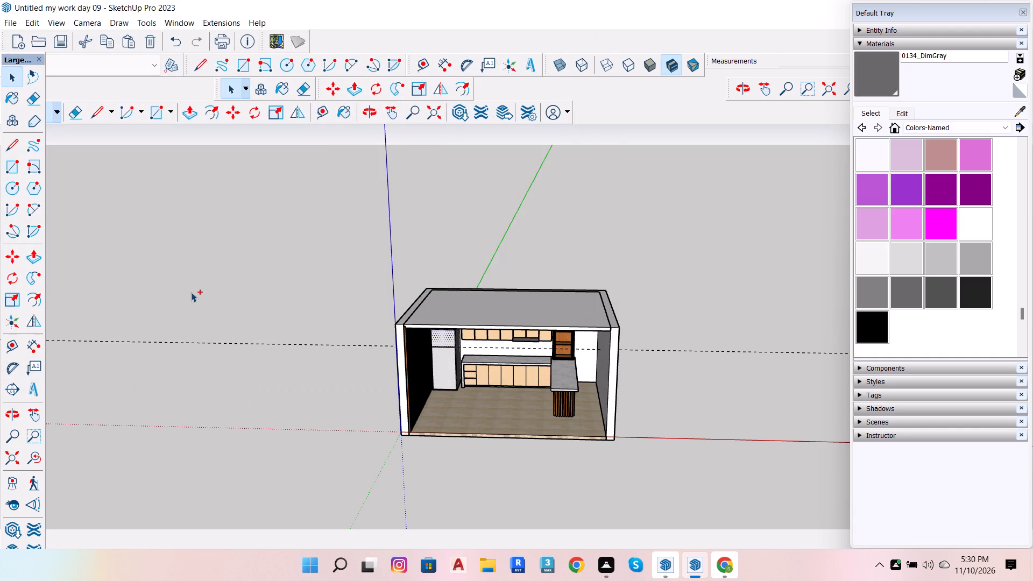
Save the named kitchen model again.
key("ctrl+s")
key("ctrl+s")
key("ctrl+s")
key("ctrl+s")
key("ctrl+s")
key("ctrl+s")
key("ctrl+s")
key("ctrl+s")
key("ctrl+s")
key("ctrl+s")
key("ctrl+s")
key("ctrl+s")
key("ctrl+s")
key("ctrl+s")
key("ctrl+s")
key("ctrl+s")
key("ctrl+s")
key("ctrl+s")
key("ctrl+s")
key("ctrl+s")
Close the Default Tray.
left_click(1023, 15)
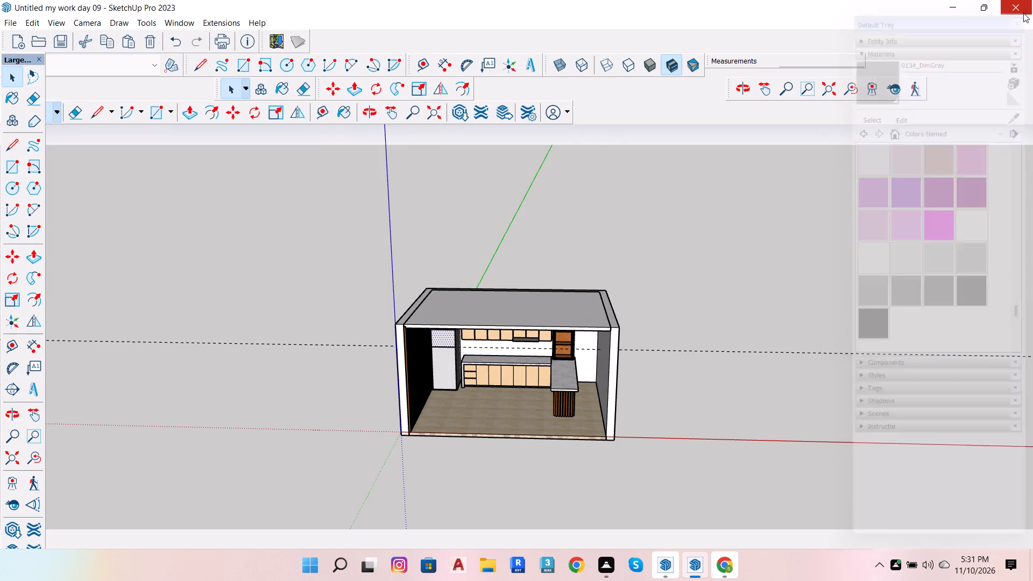